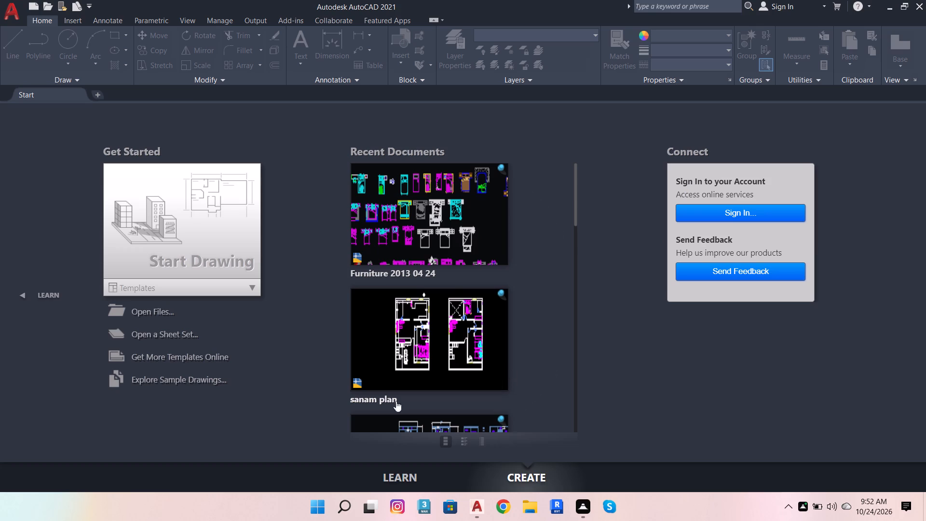
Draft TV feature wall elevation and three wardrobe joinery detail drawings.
Start a new blank drawing.
left_click(204, 218)
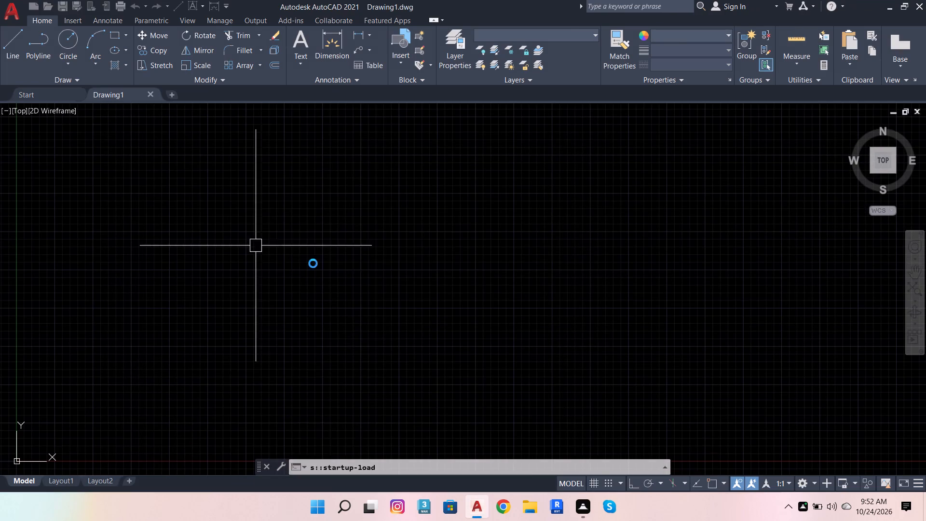
Open the program options and apply the Open and Save settings, keeping AutoCAD 2018 Drawing as the save format.
left_click(324, 467)
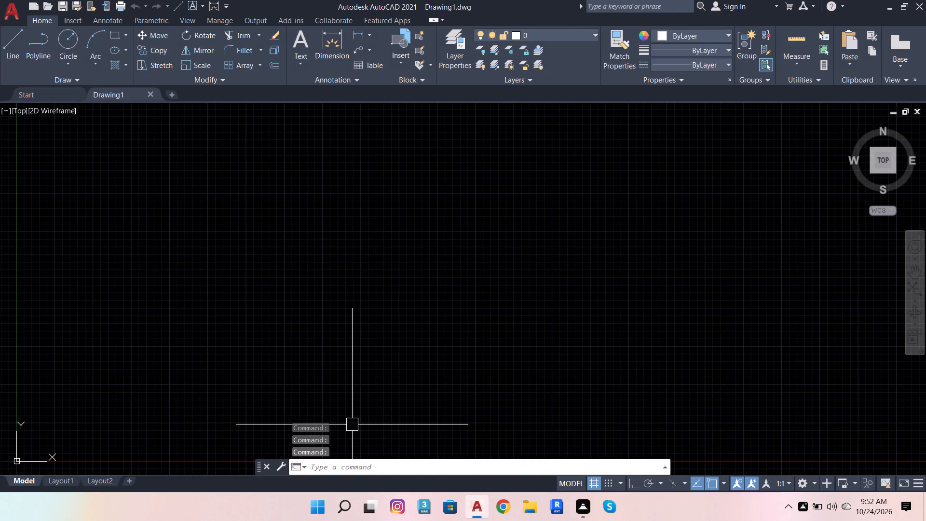
type("OP")
left_click(372, 375)
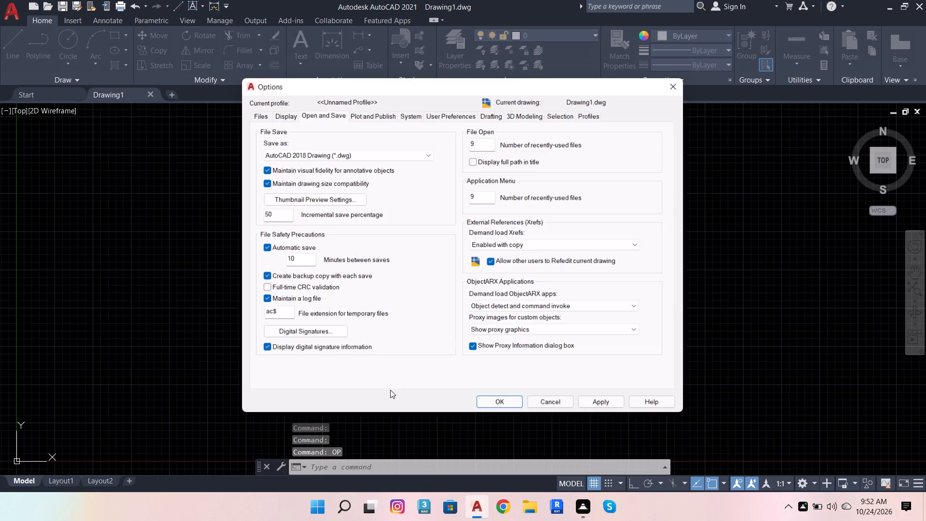
left_click(616, 408)
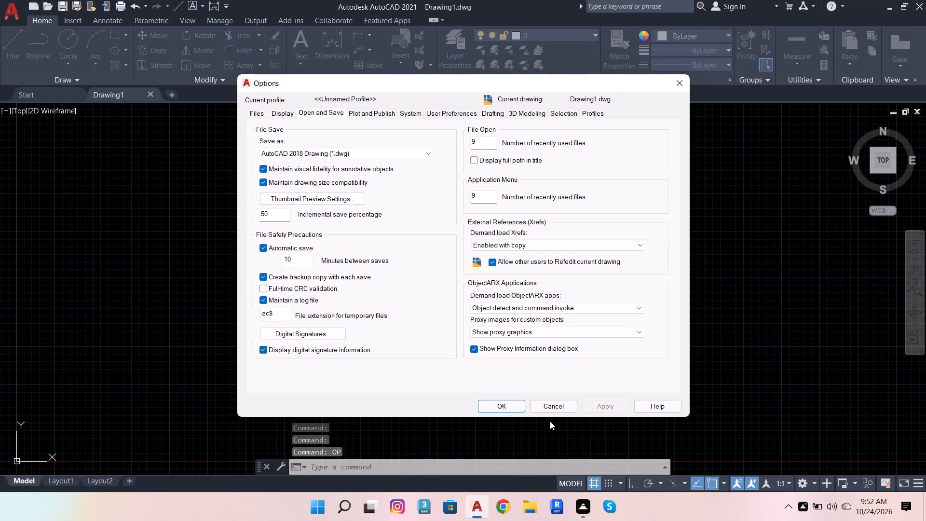
left_click(511, 406)
Configure the drawing units to Architectural length with 0'-0" precision.
left_click(438, 470)
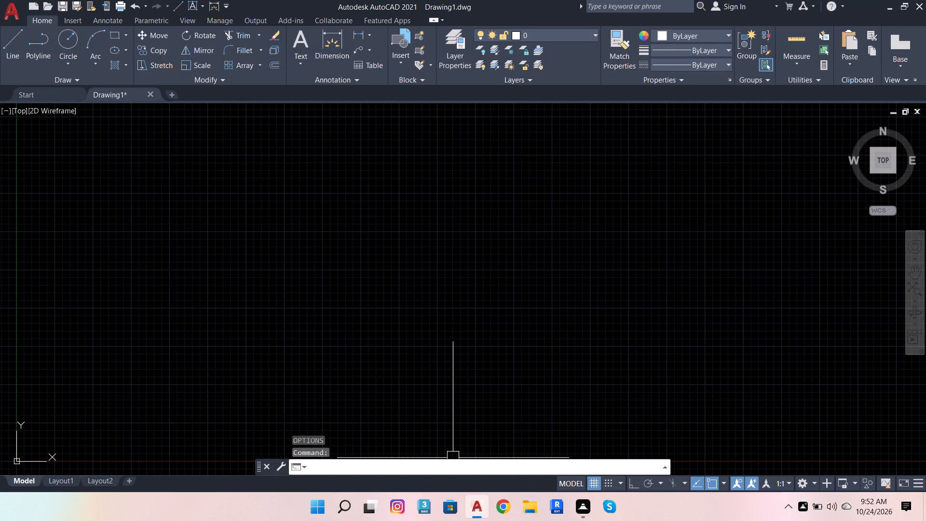
type("UNIT")
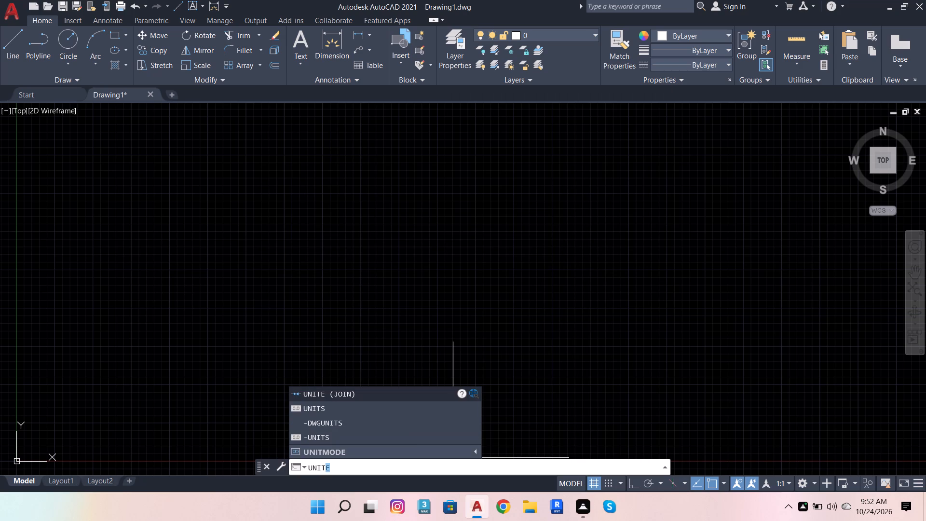
left_click(398, 408)
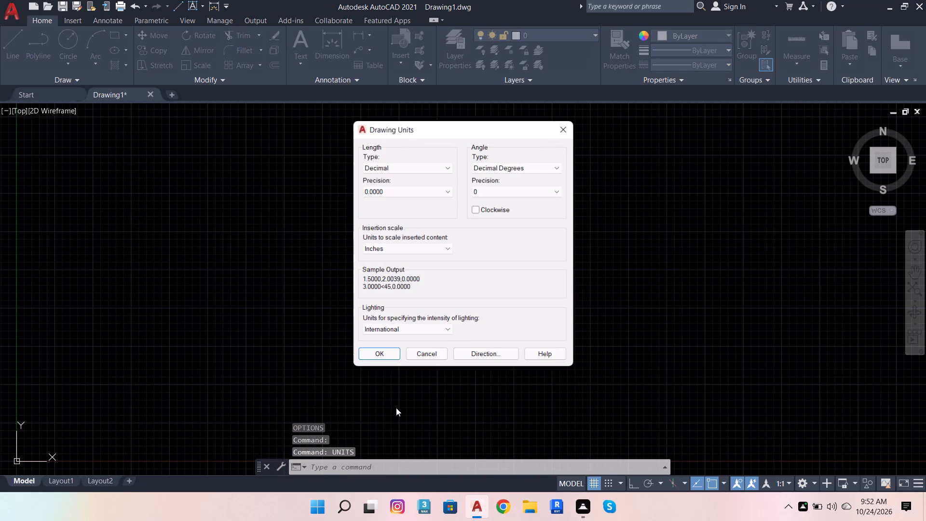
left_click(397, 165)
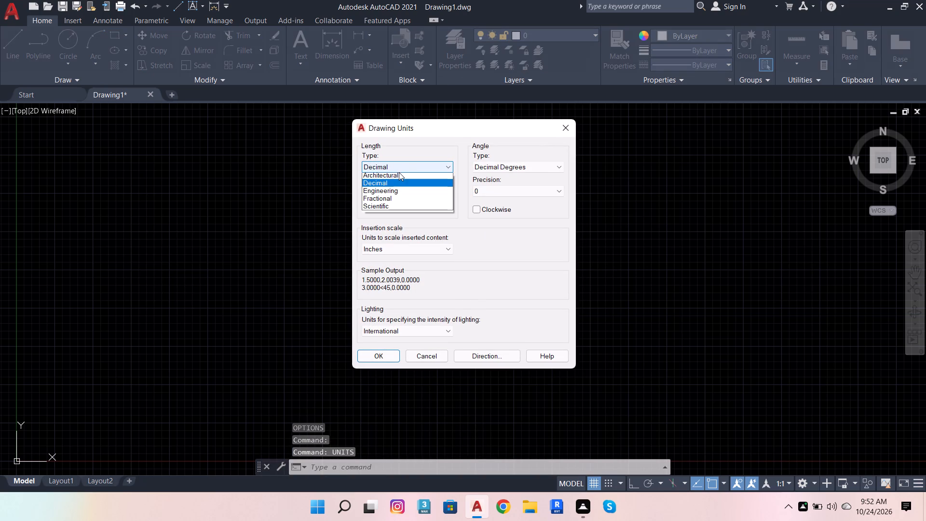
left_click(399, 174)
left_click(398, 188)
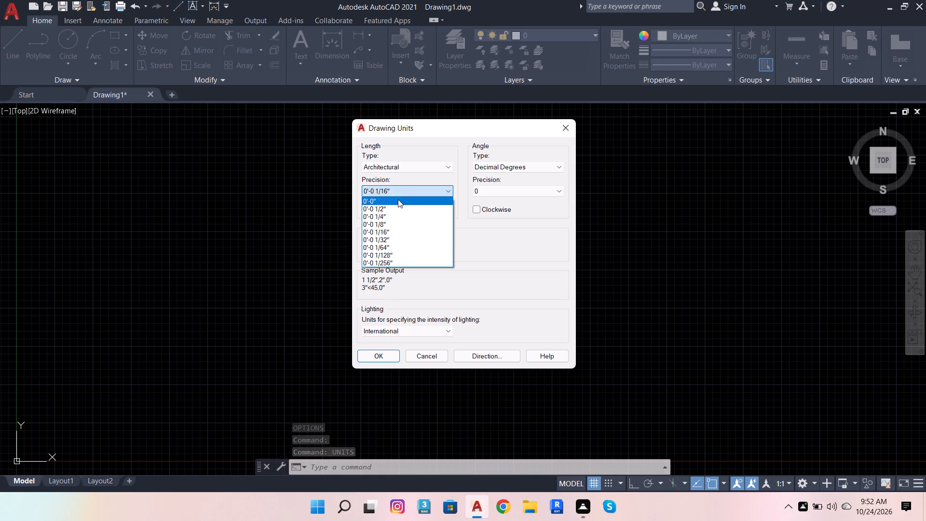
left_click(398, 199)
left_click(381, 358)
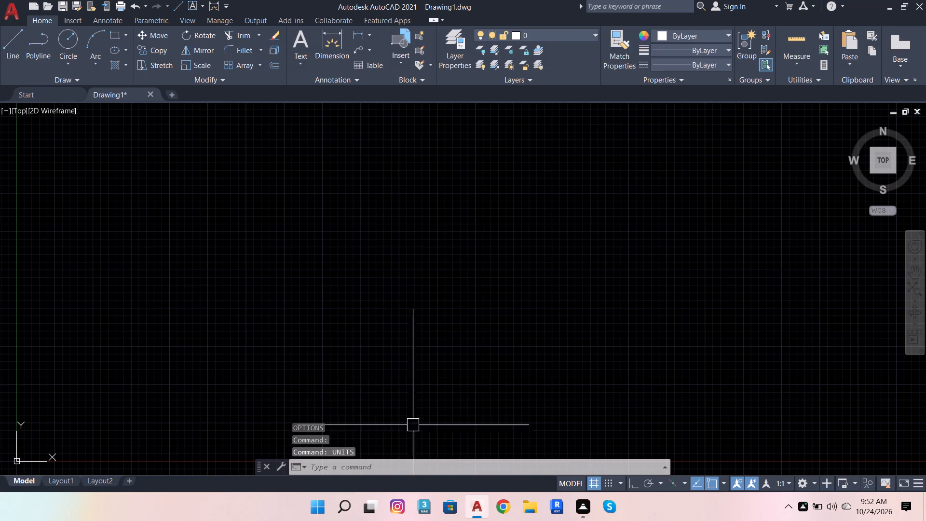
Set the model space limits with the default lower-left corner and an upper-right corner of 60',90', and apply Zoom All.
left_click(413, 460)
type("LIMIT")
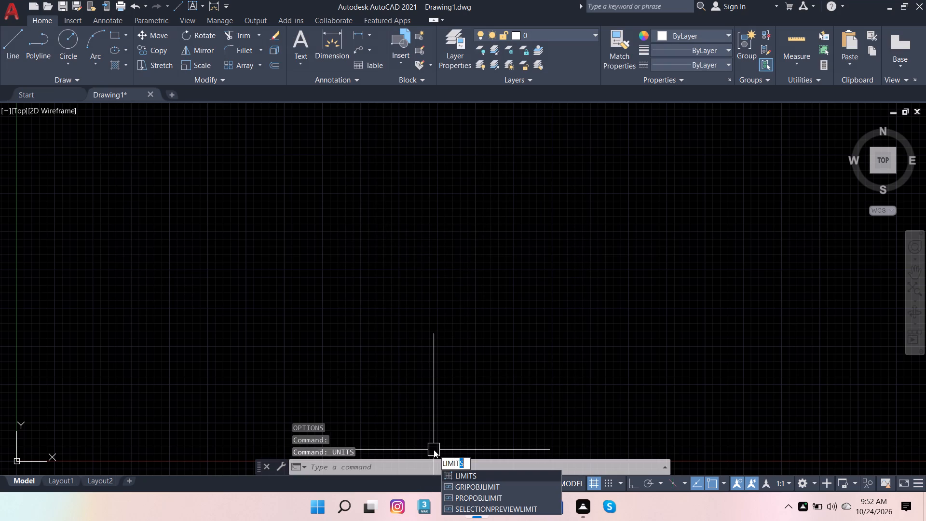
key("s")
key("Return")
key("Return")
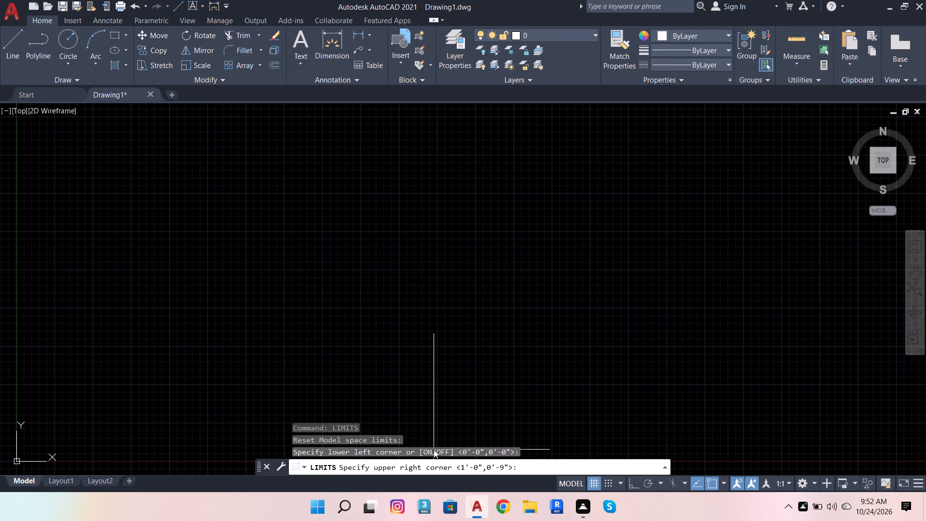
left_click(526, 464)
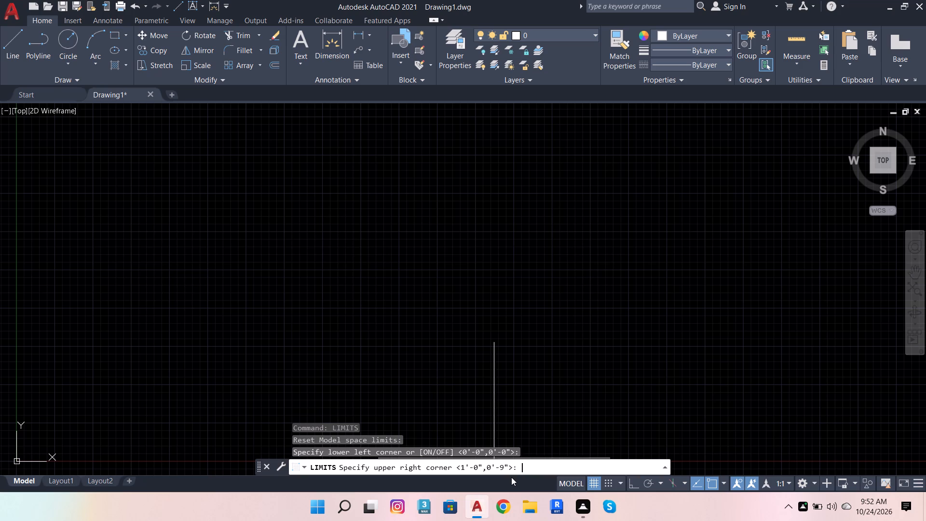
type("60',90'")
key("Return")
key("z")
key("Return")
key("a")
key("Return")
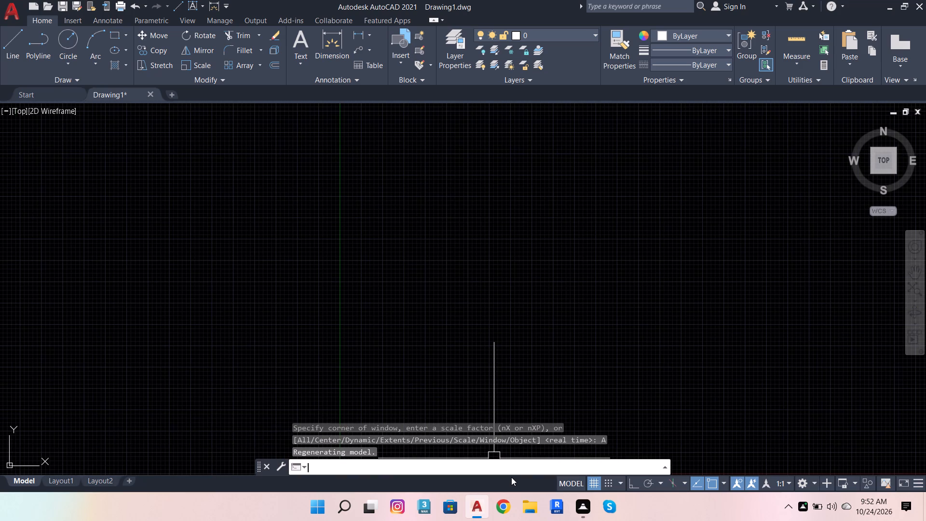
Begin a horizontal line in the empty drawing area with Ortho mode turned on.
scroll(0, 339, "down", 5)
scroll(126, 312, "up", 3)
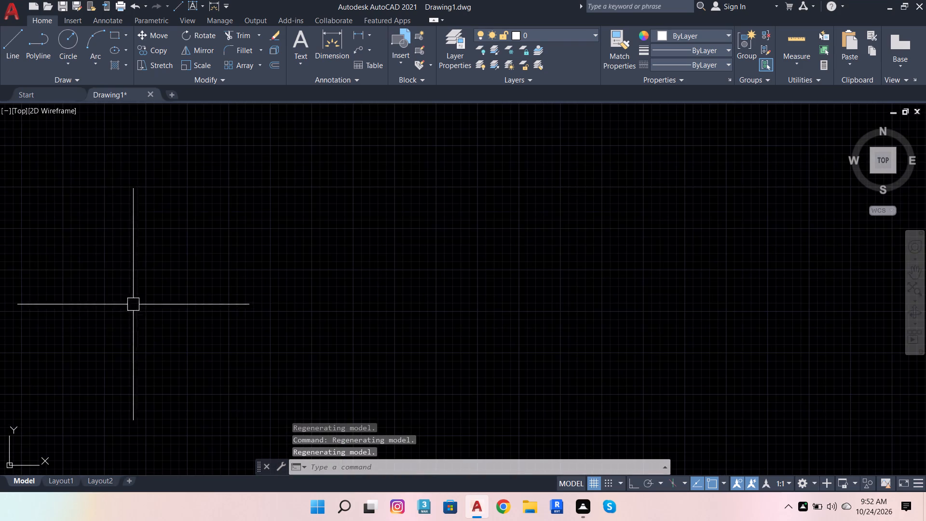
left_click(19, 41)
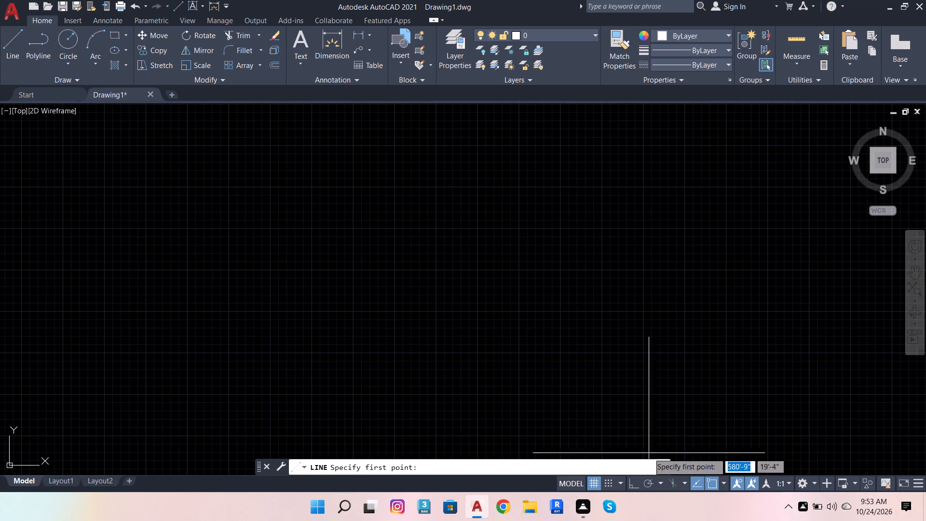
left_click(634, 487)
left_click(96, 235)
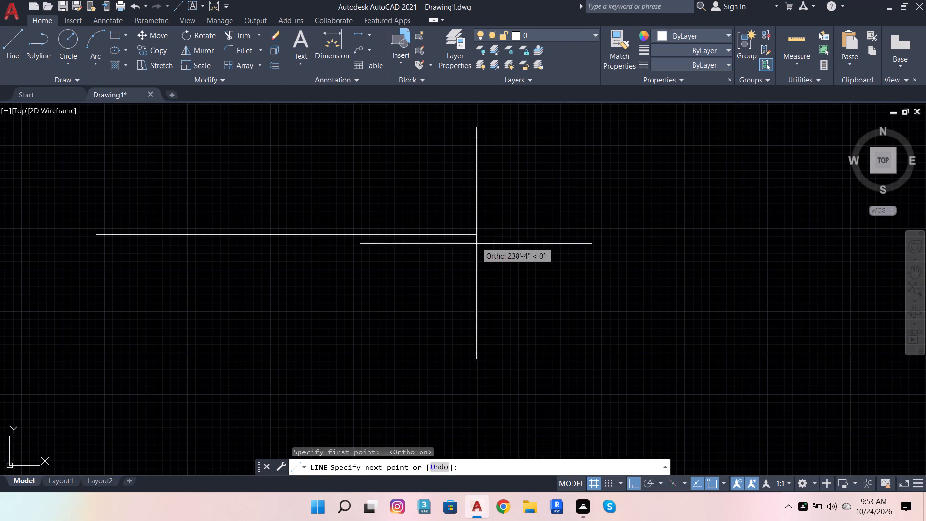
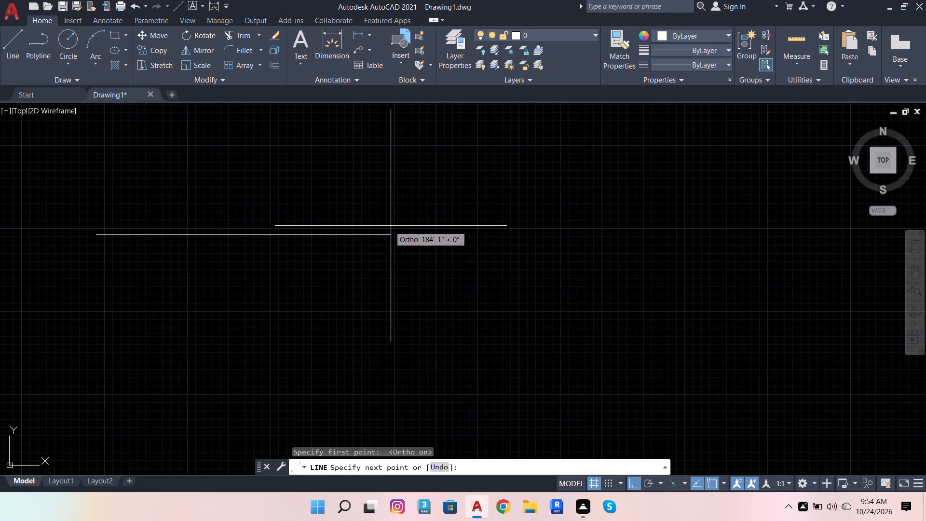
Complete the pending horizontal line with a length of 1.6 and end the Line command.
scroll(415, 225, "down", 3)
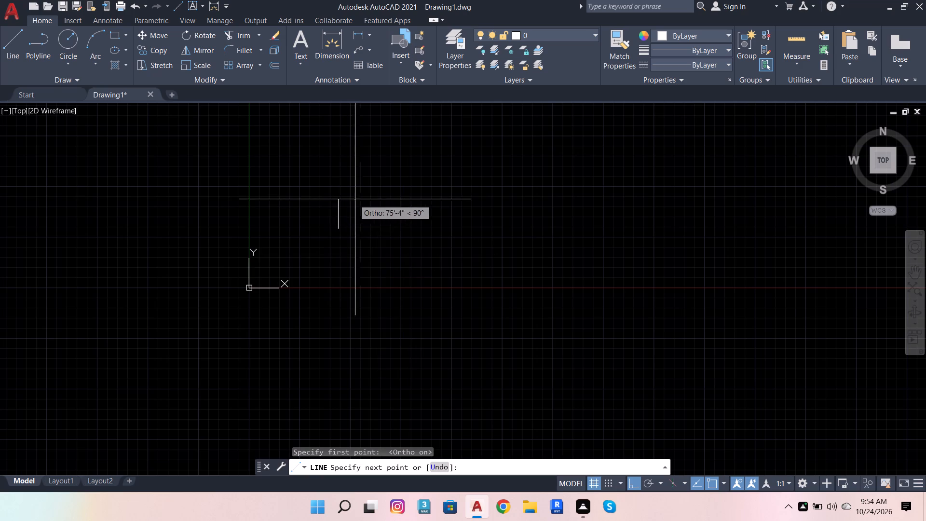
scroll(362, 206, "up", 3)
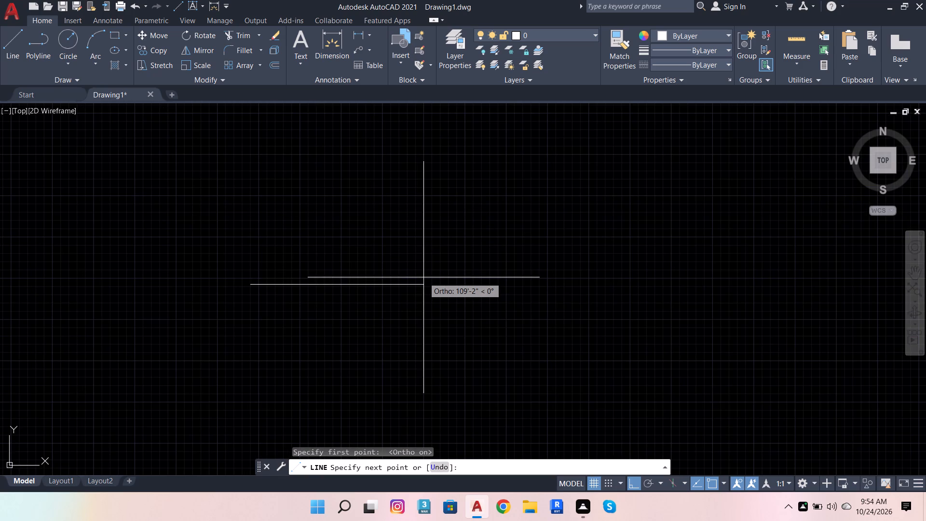
type("1.6")
key("Return")
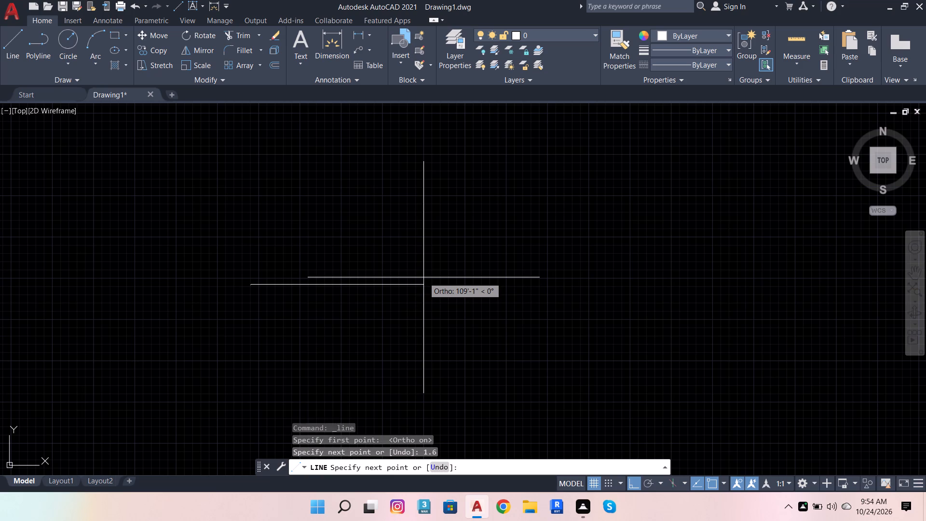
scroll(237, 247, "up", 3)
scroll(407, 255, "down", 1)
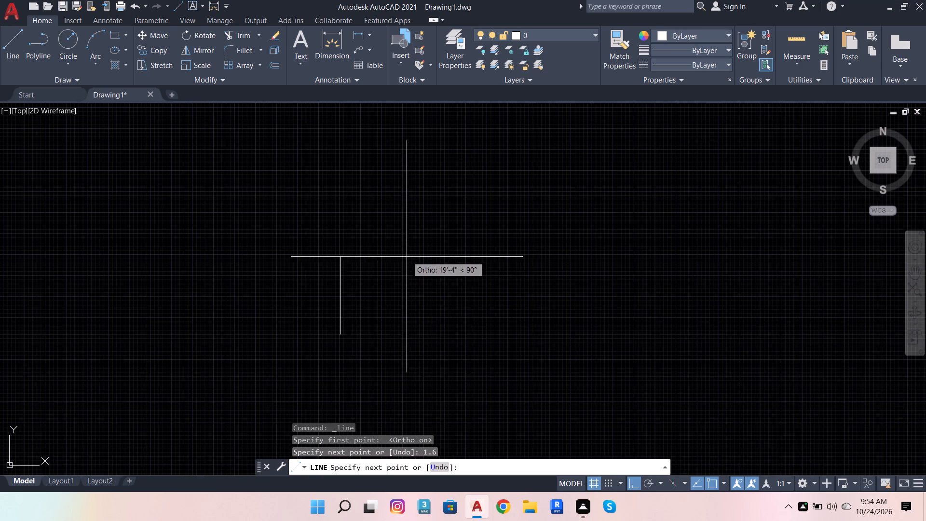
key("Escape")
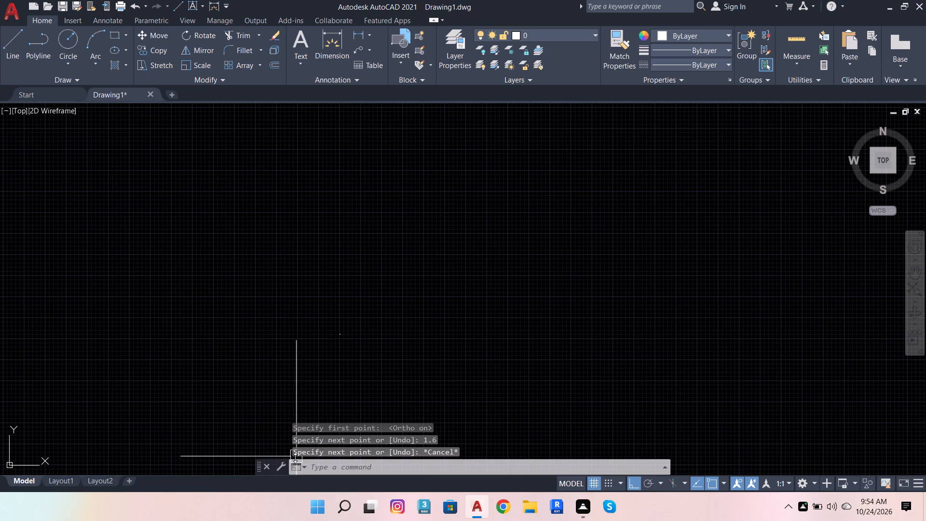
Set the drawing units' architectural length precision to 0'-0 1/2".
left_click(300, 466)
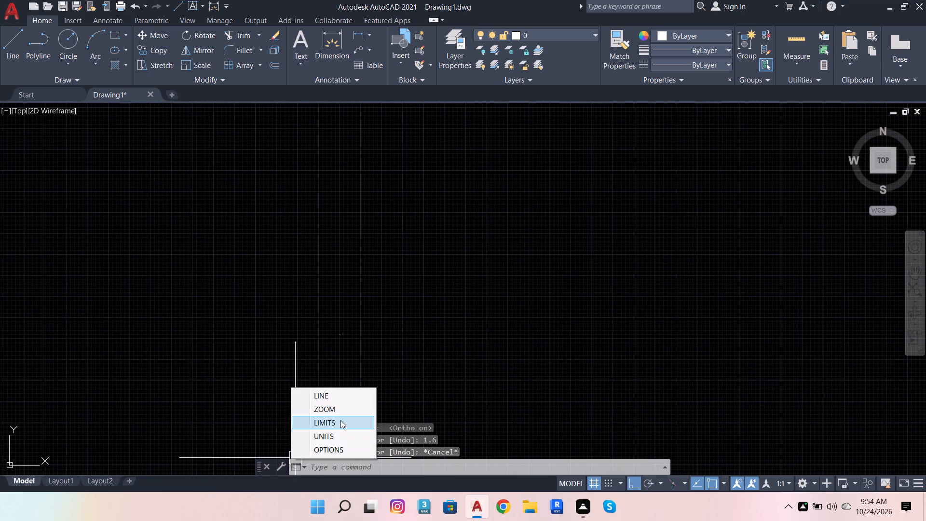
left_click(336, 439)
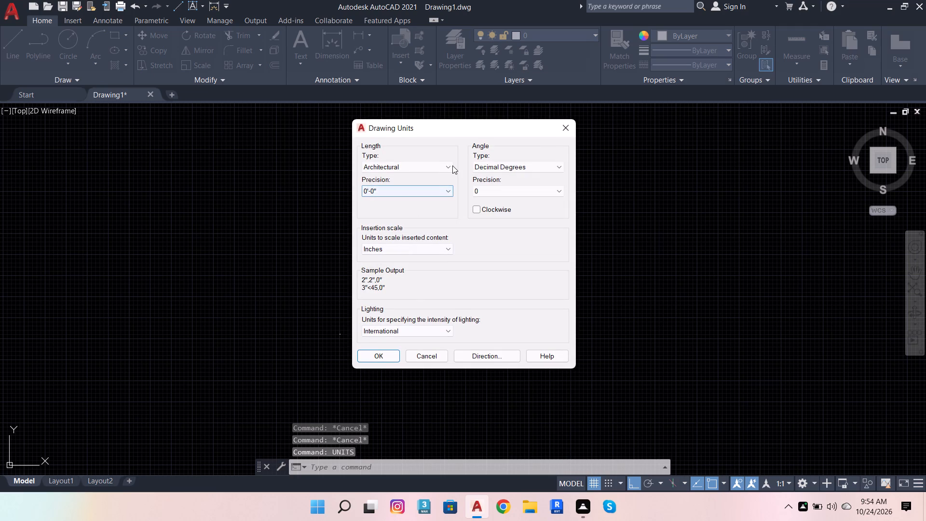
left_click(451, 165)
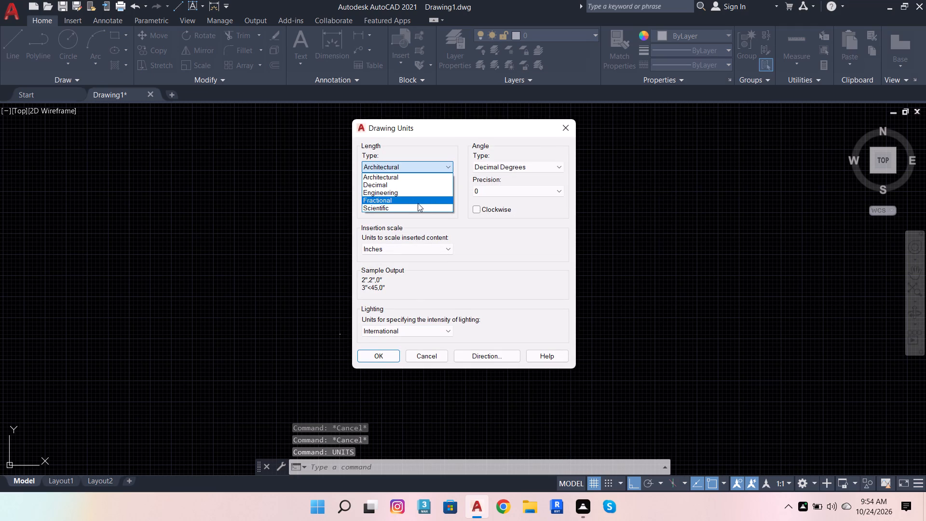
left_click(424, 166)
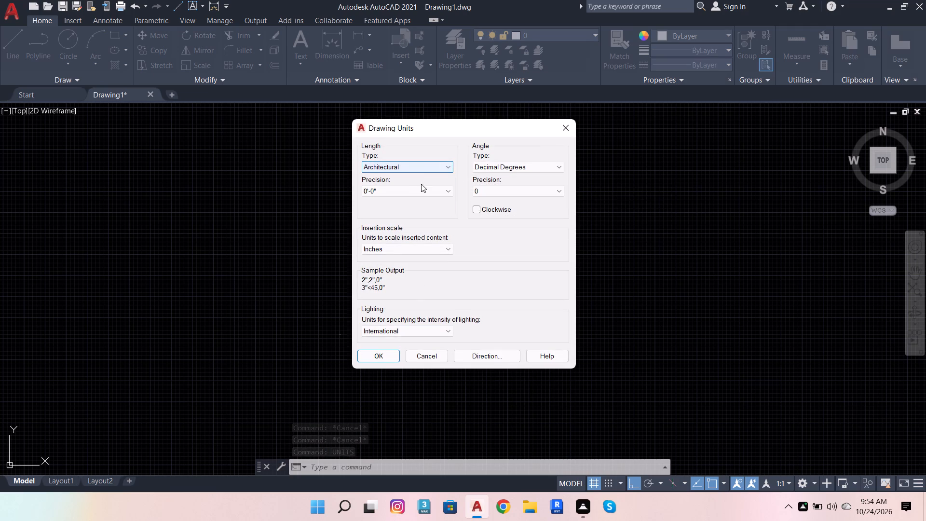
left_click(422, 188)
left_click(422, 208)
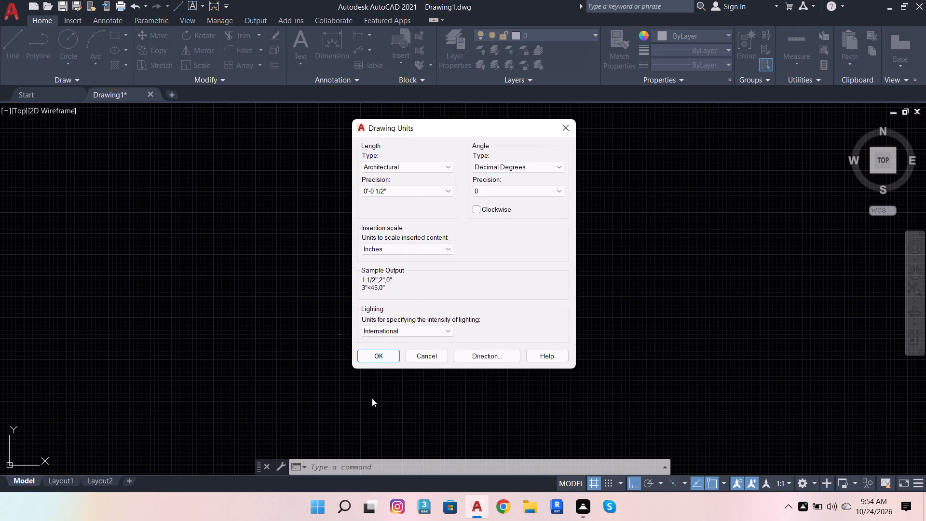
left_click(379, 355)
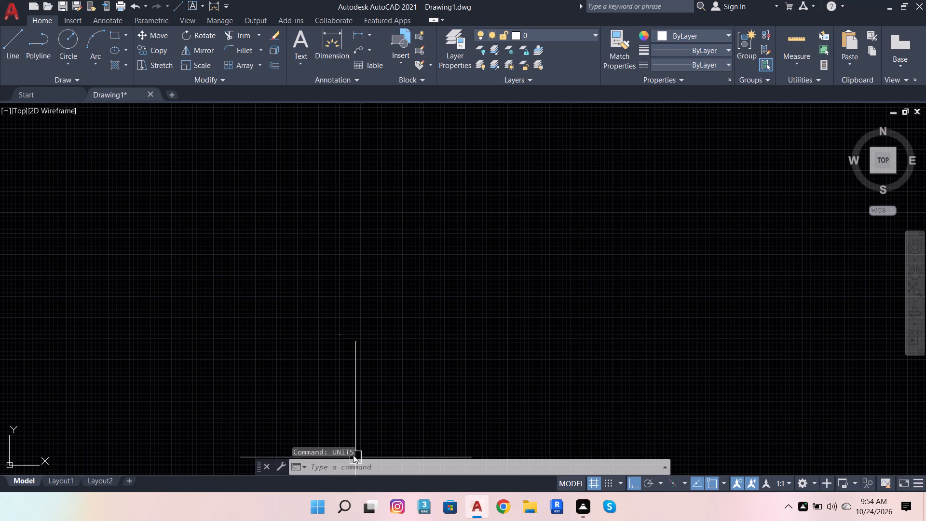
Draw a horizontal line segment of 1'10.6 rightward from the right end of the short 1.6 line.
left_click(301, 474)
scroll(350, 338, "up", 2)
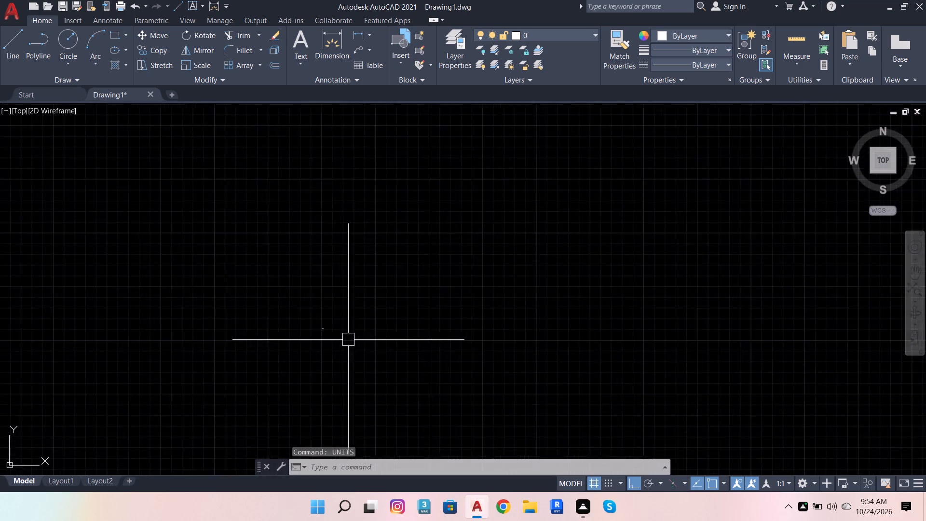
scroll(348, 340, "up", 2)
scroll(291, 319, "up", 5)
scroll(162, 295, "up", 2)
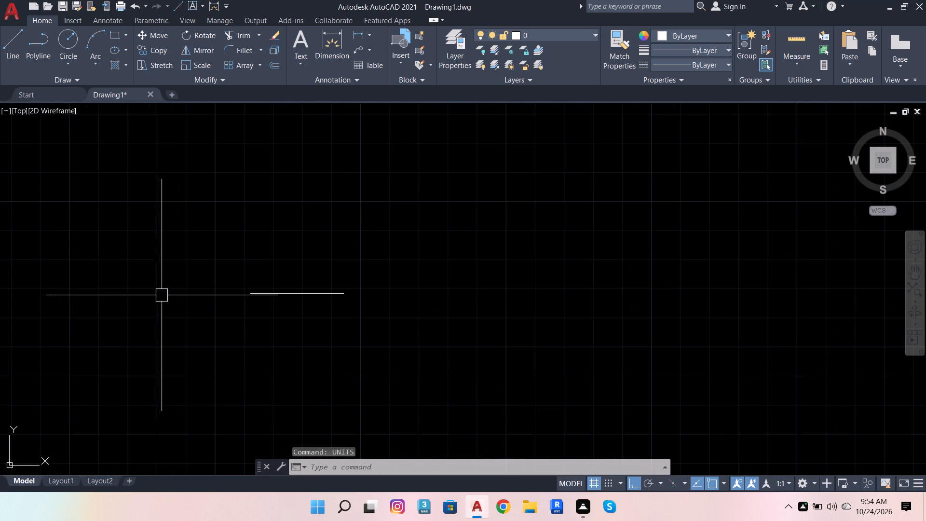
key("l")
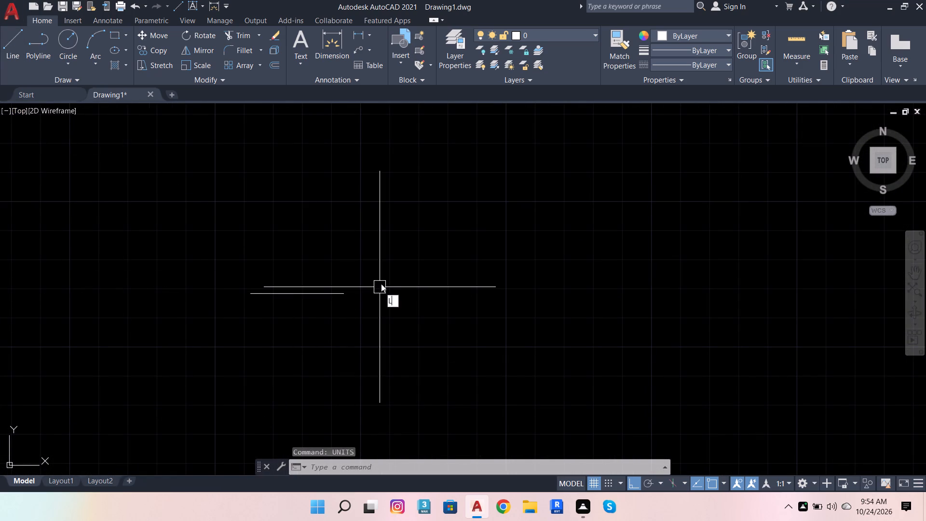
key("Return")
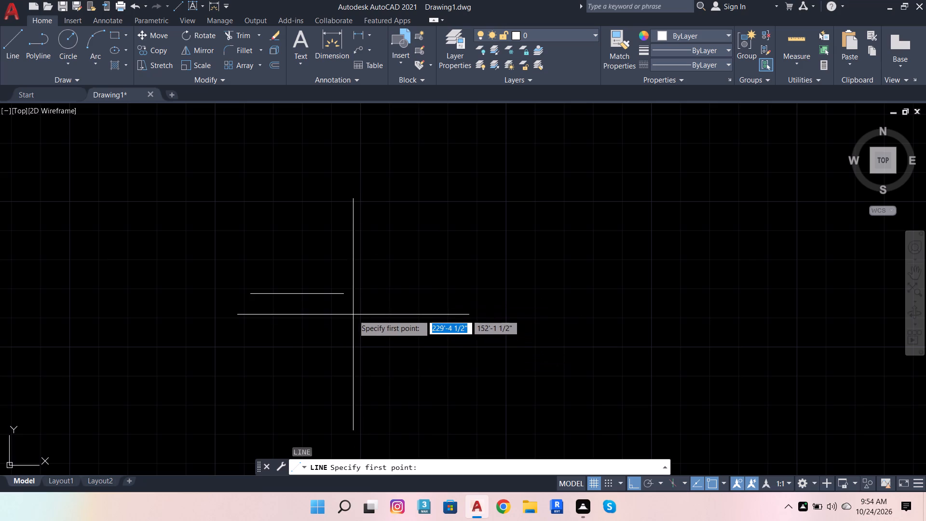
left_click(348, 291)
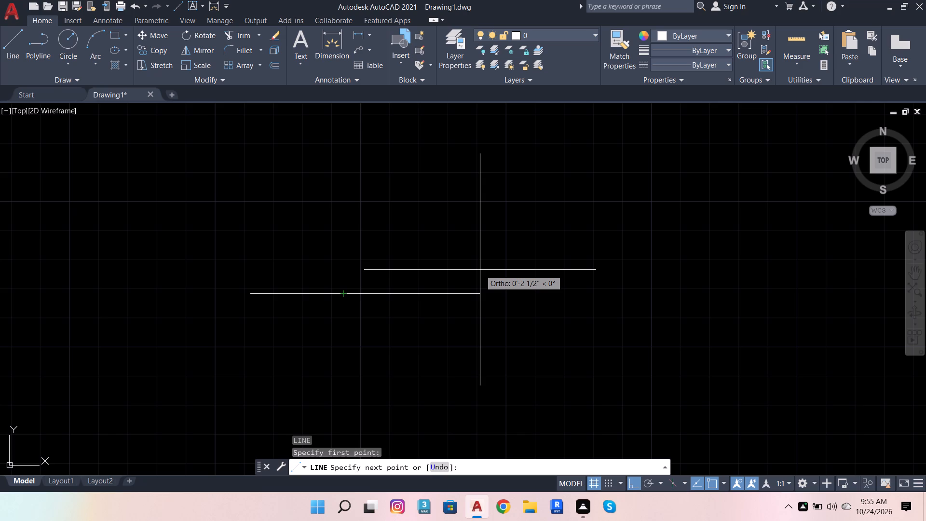
type("1'")
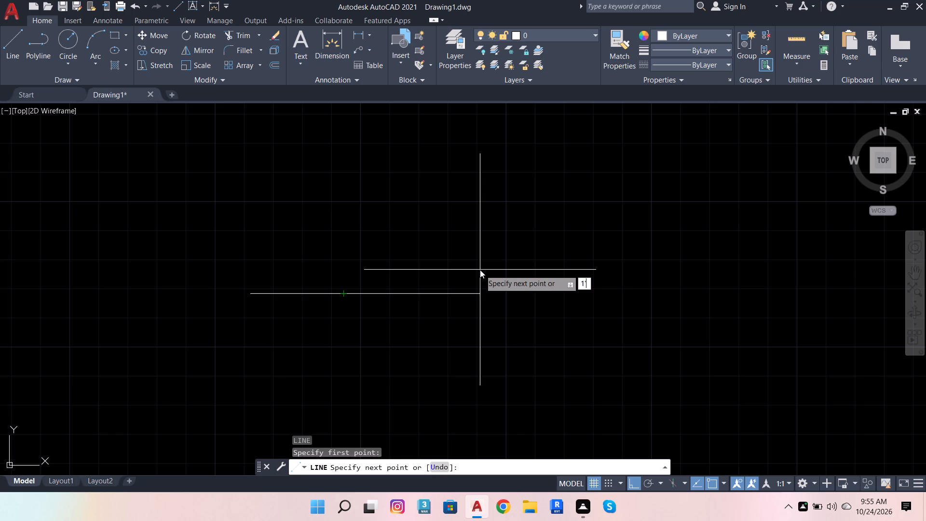
type("10.6")
key("Return")
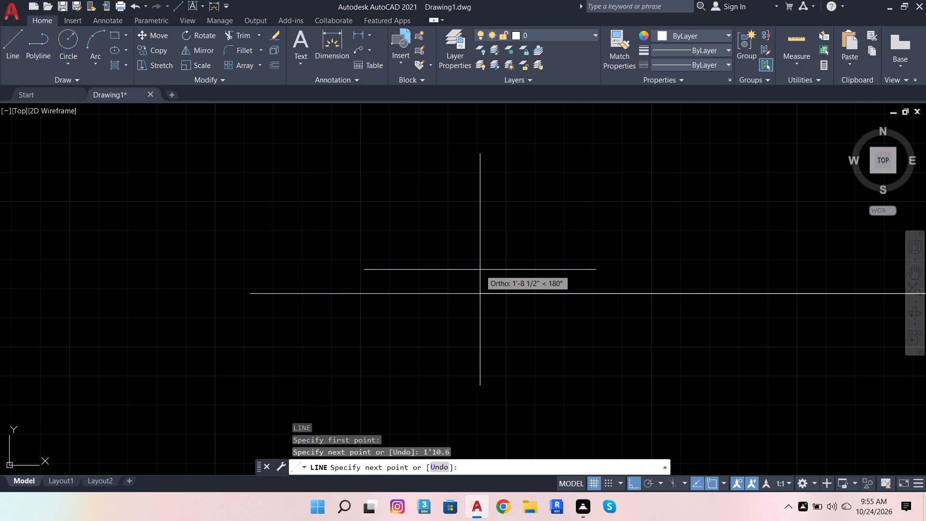
Continue the line horizontally to the right with segments of 1.6 and 1'9.
scroll(74, 370, "down", 5)
scroll(215, 365, "up", 1)
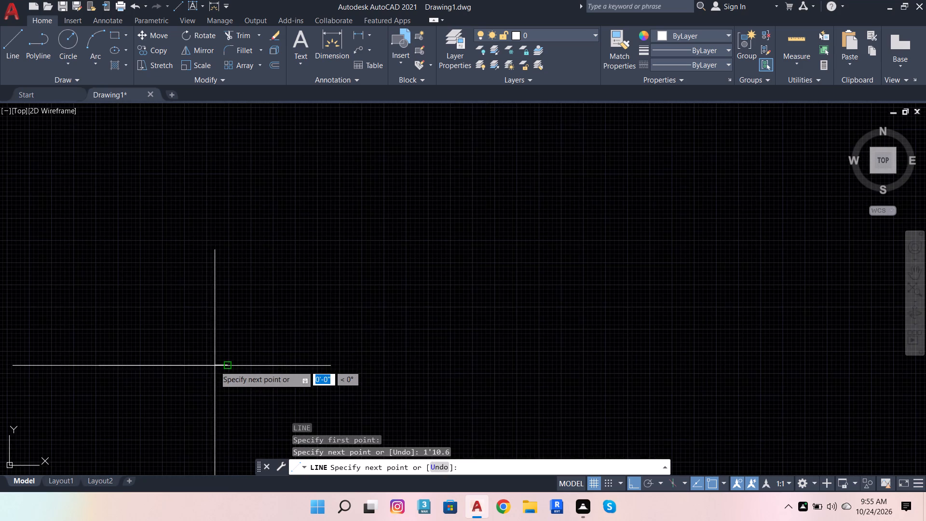
scroll(290, 330, "down", 5)
scroll(302, 347, "up", 1)
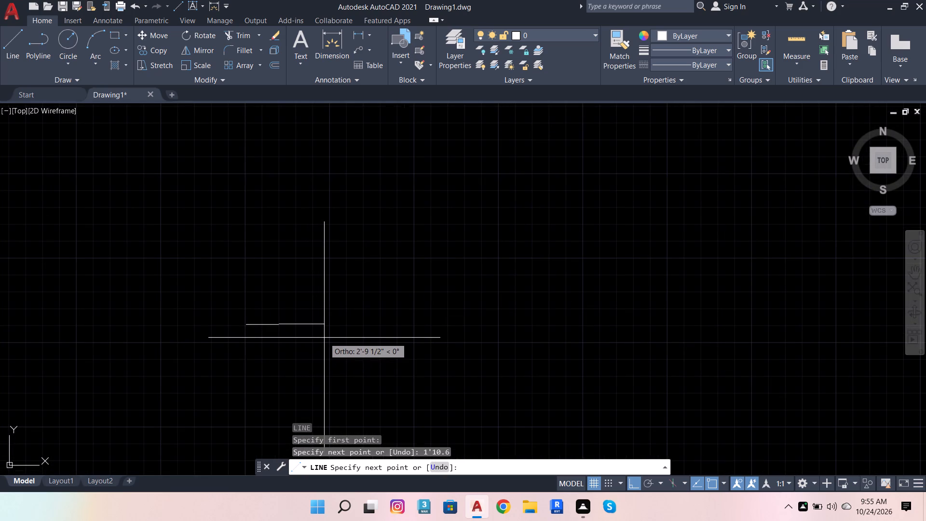
type("1.6")
key("Return")
scroll(334, 351, "up", 4)
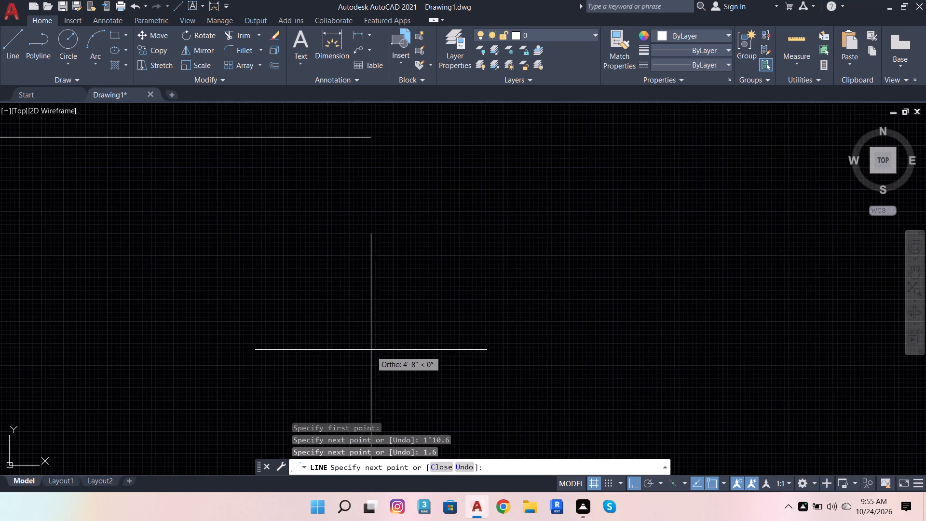
scroll(383, 362, "down", 3)
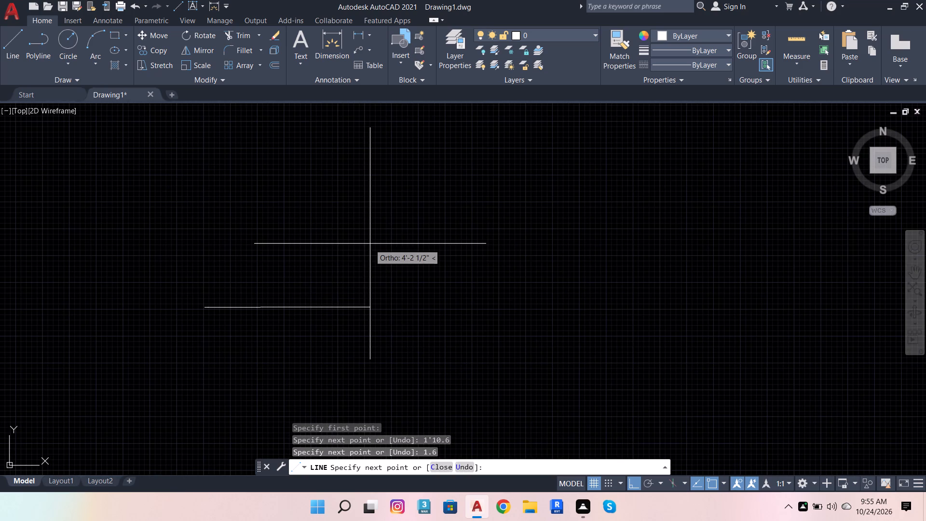
type("1'9")
key("Return")
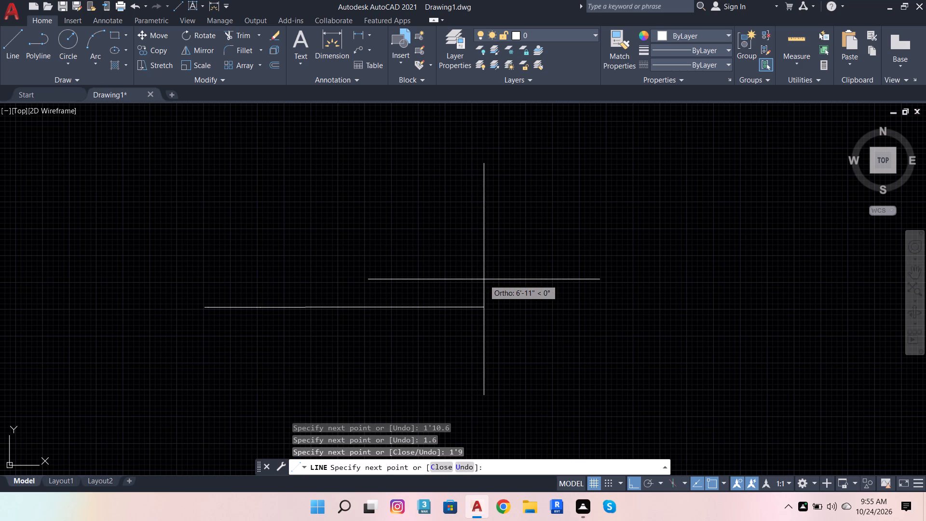
Extend the same horizontal run to the right with segments of 1.6 and 2', and end the line.
type("1.6")
key("Return")
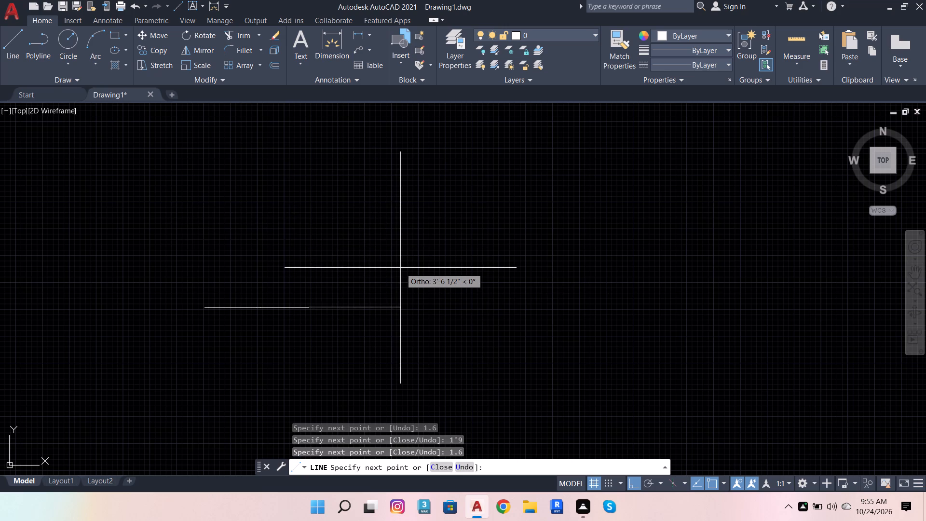
key("2")
key("apostrophe")
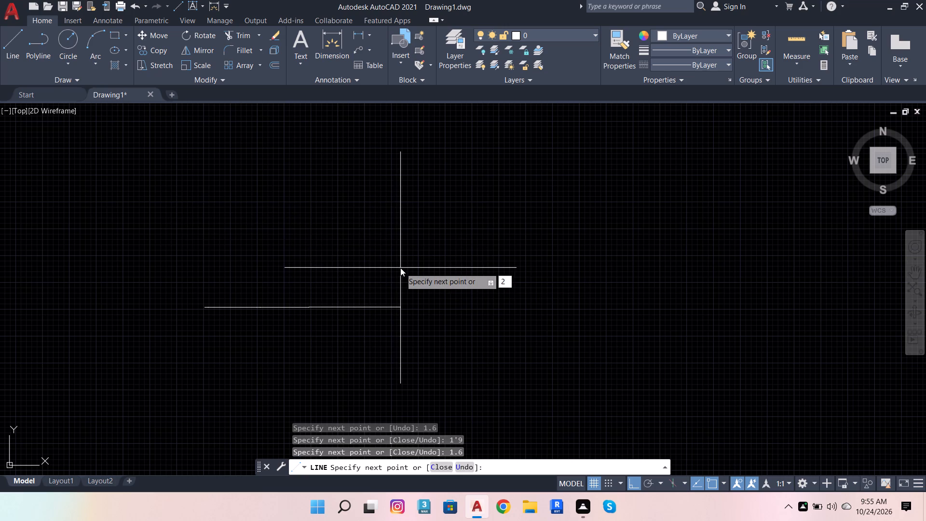
key("Return")
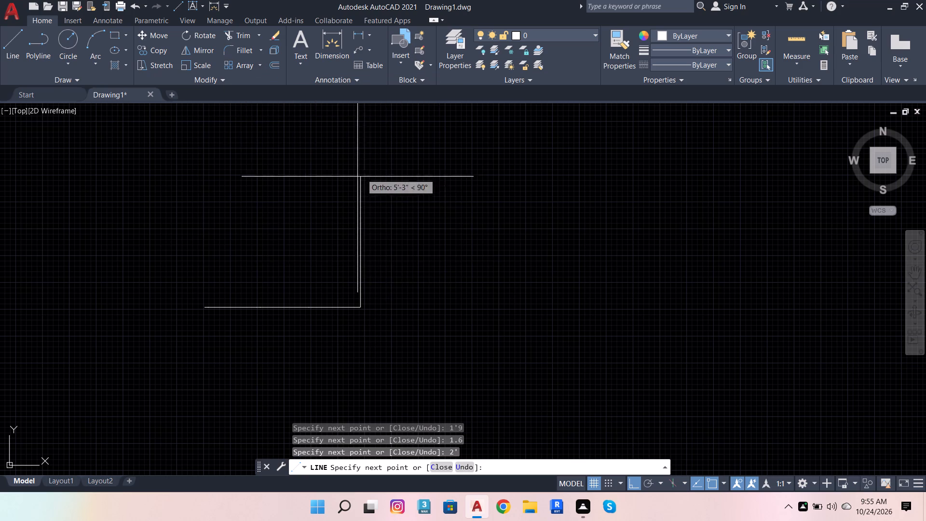
scroll(352, 196, "down", 3)
scroll(358, 285, "up", 1)
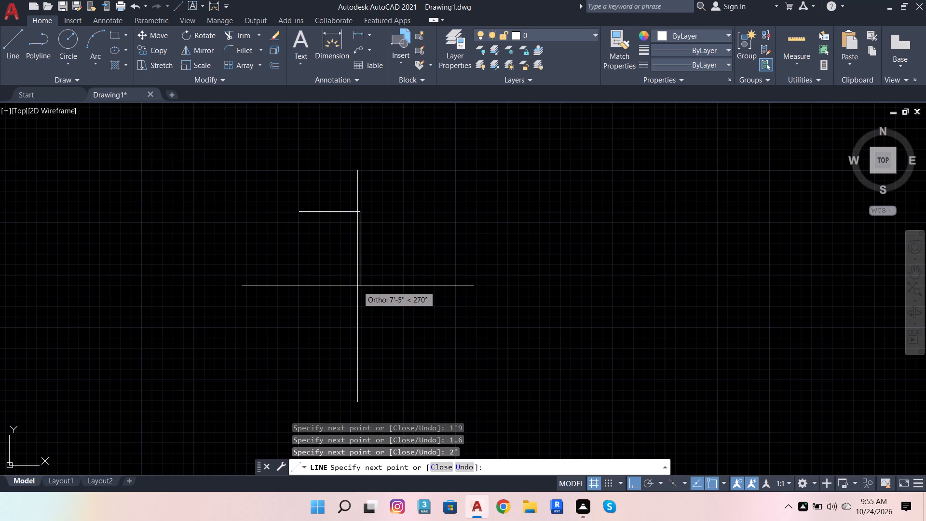
key("space")
Draw a 1'6 vertical line upward from the left end of the horizontal run.
key("space")
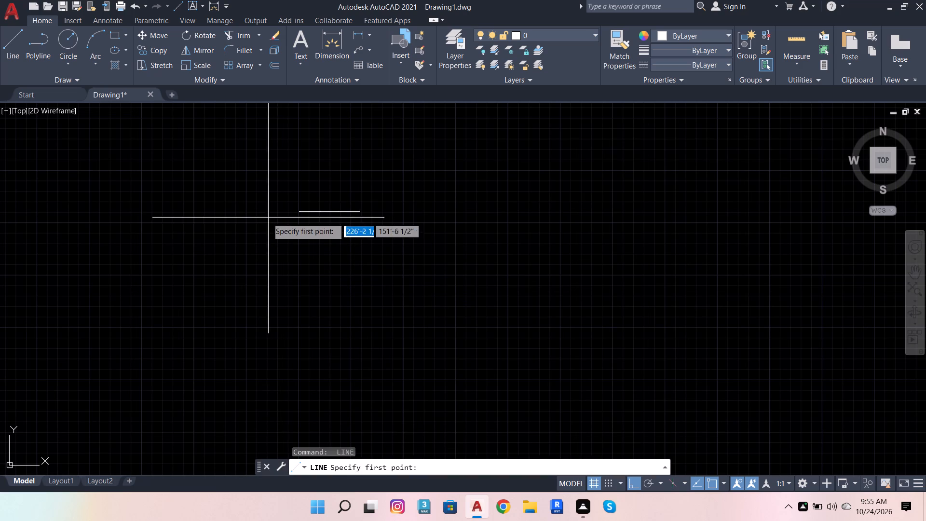
scroll(297, 212, "up", 4)
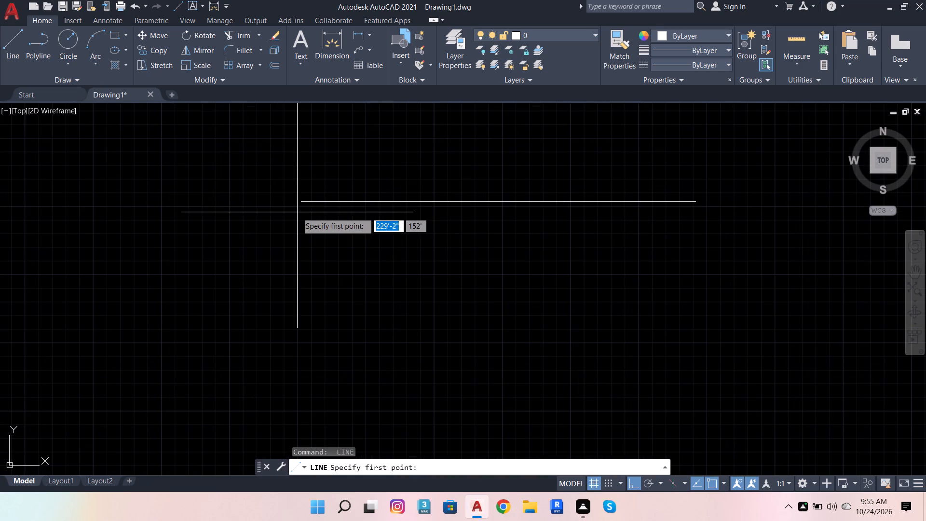
left_click(301, 202)
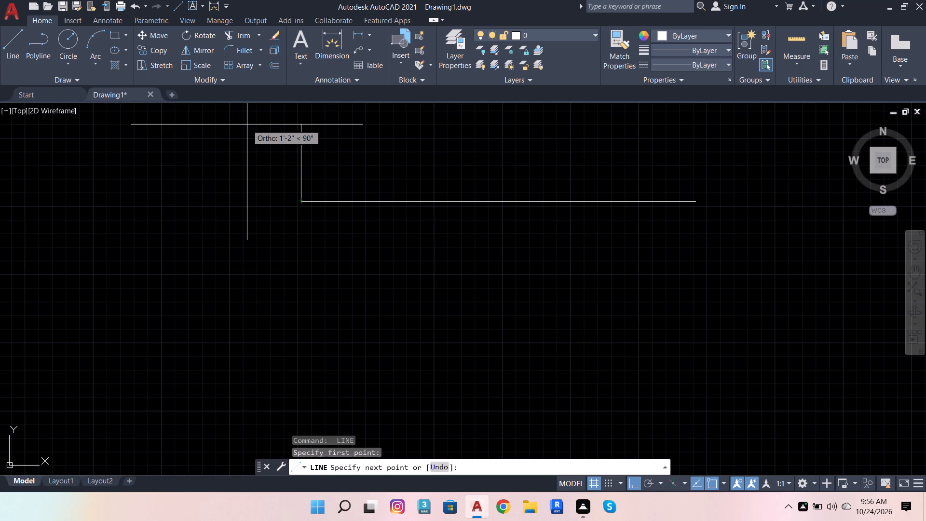
type("1'6")
key("Return")
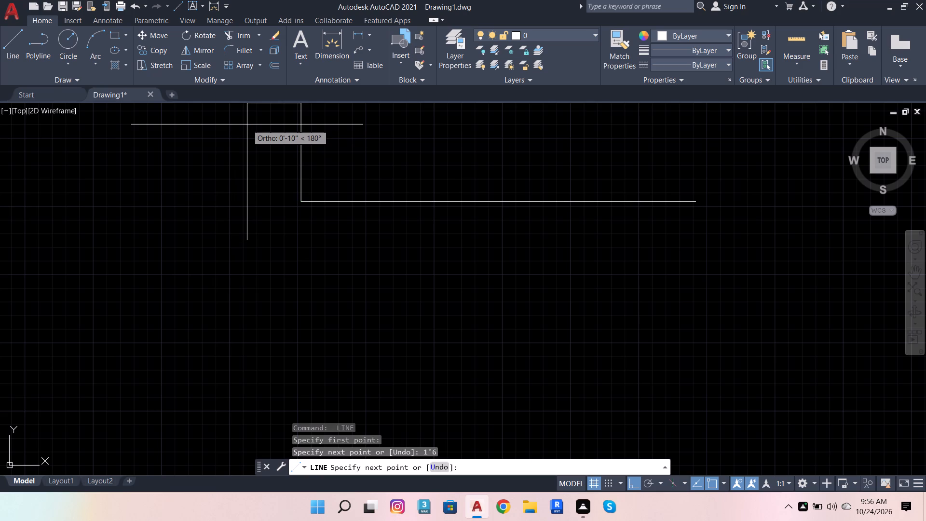
key("space")
Draw a vertical line downward from the left end of the horizontal run with segments of 1.6 and 2'11.6.
key("space")
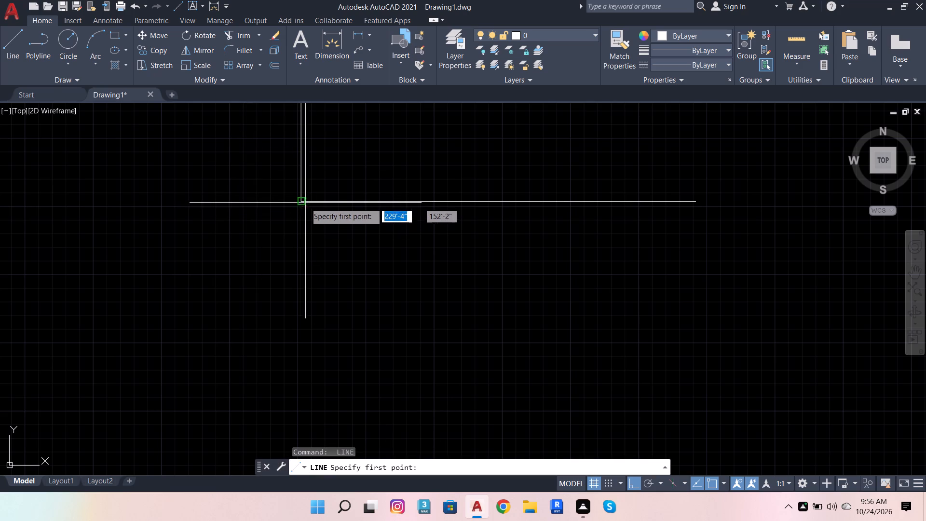
left_click(300, 203)
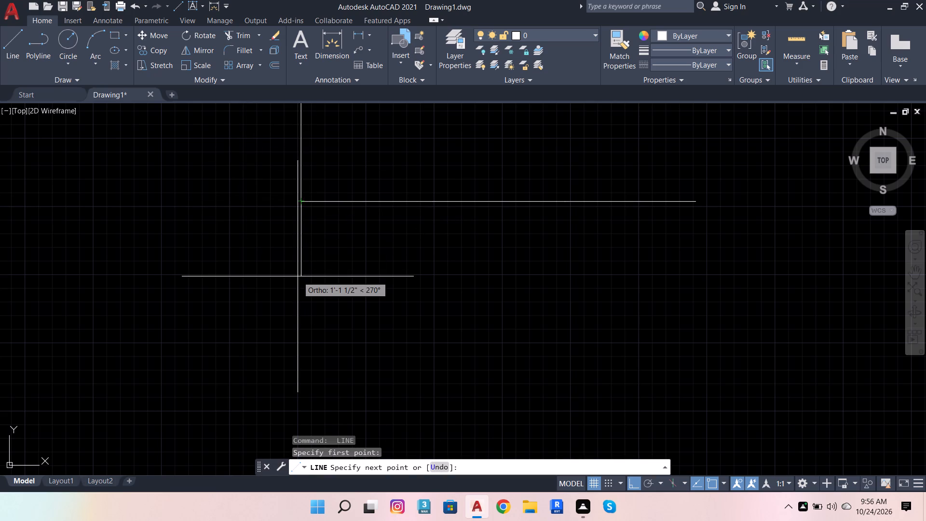
key("1")
type(".6")
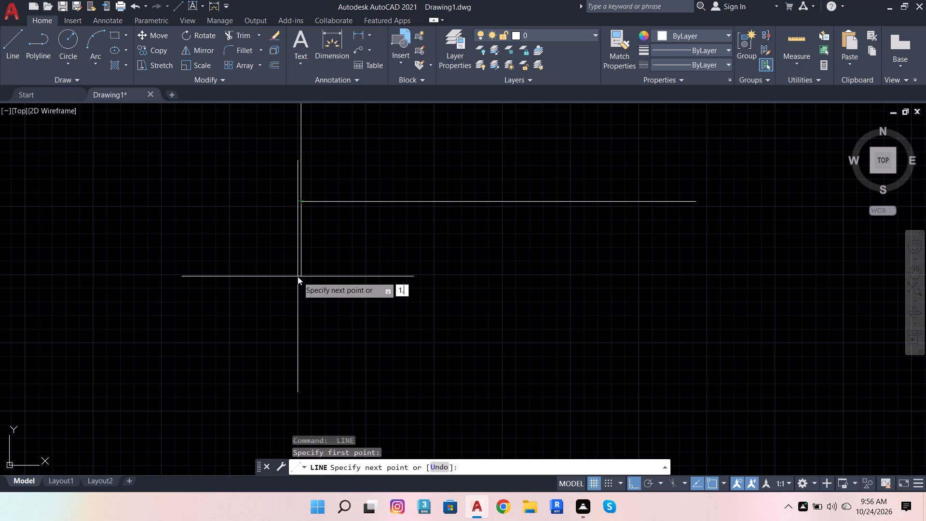
key("Return")
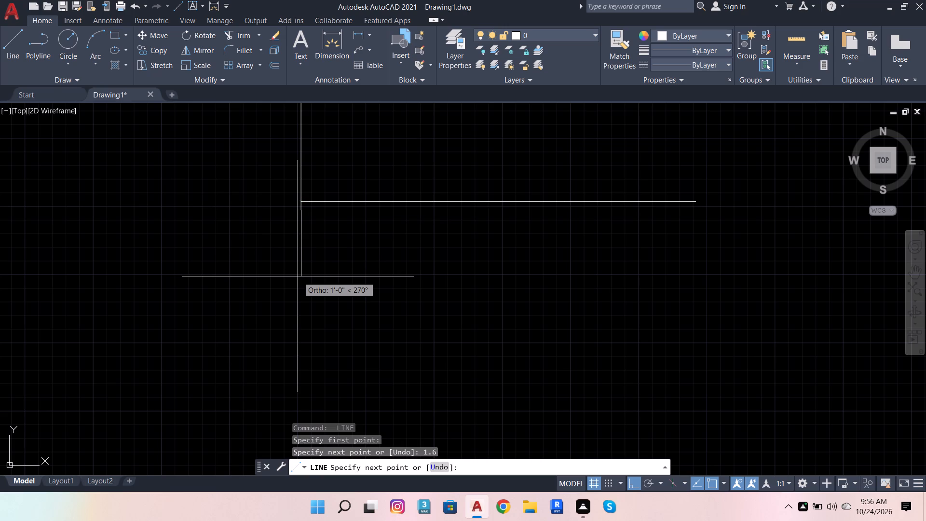
type("2'")
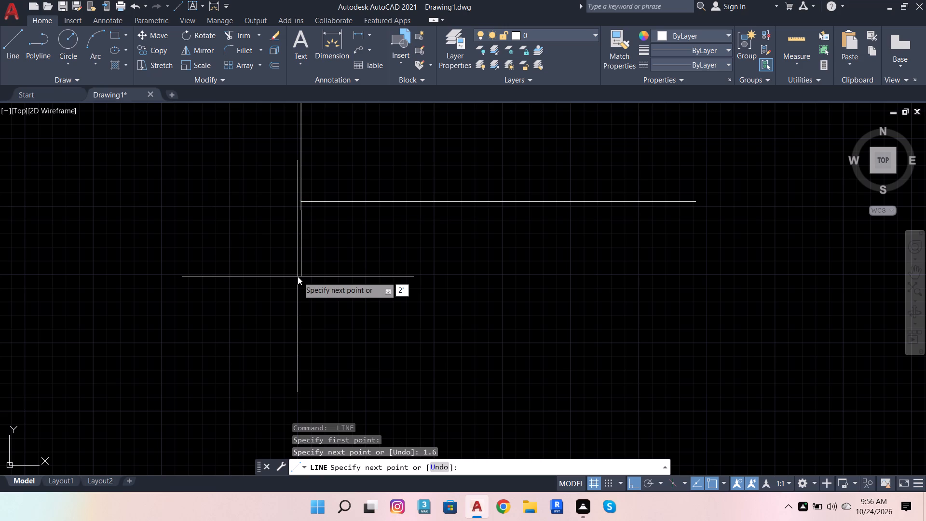
type("11")
type(".6")
key("Return")
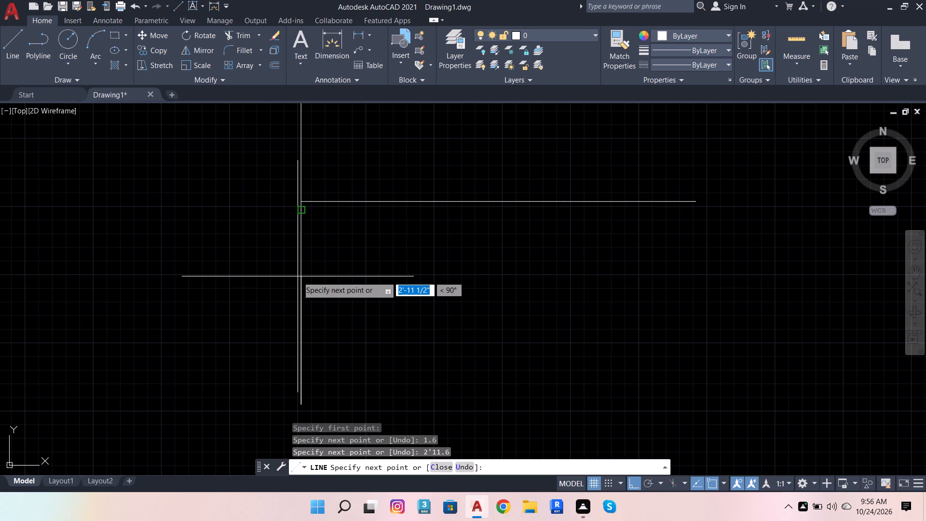
Continue the vertical line downward with segments of 2'11.6 and 4, and end the line.
scroll(306, 239, "down", 3)
scroll(300, 298, "up", 1)
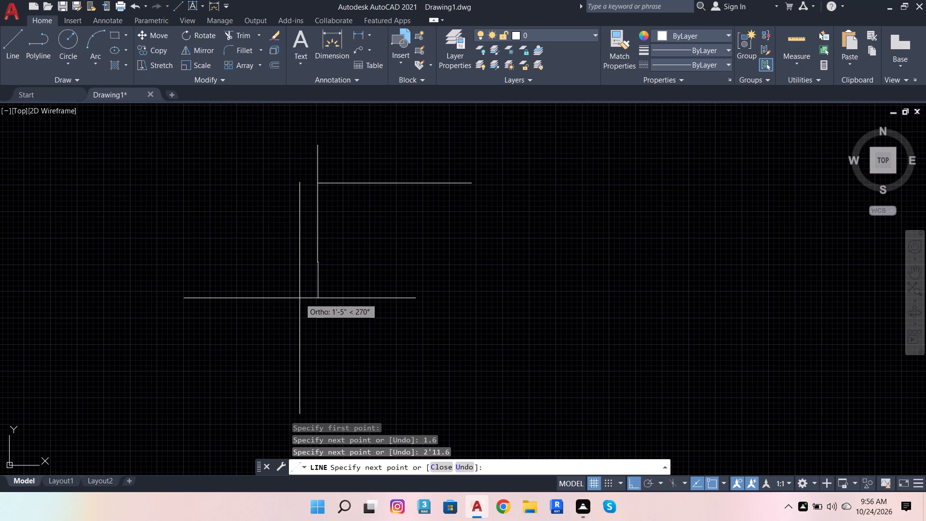
type("2'")
type("11")
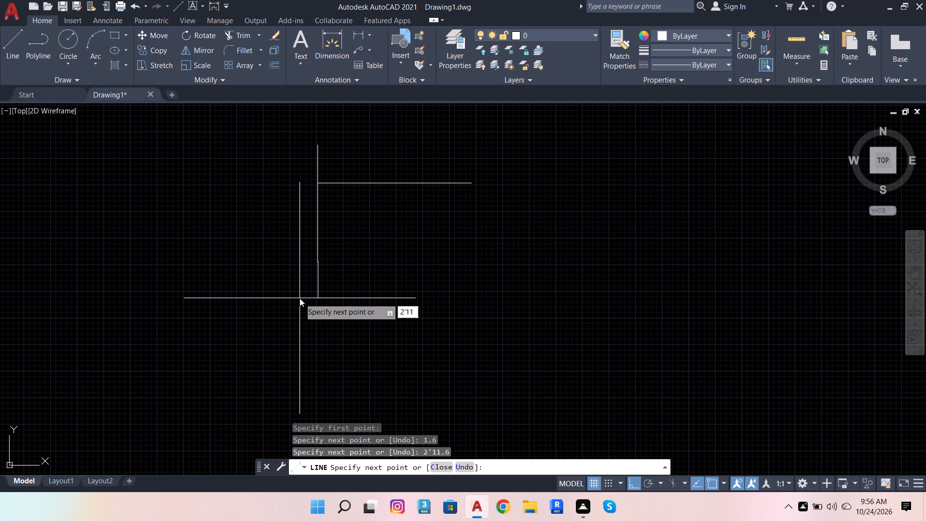
type(".6")
key("Return")
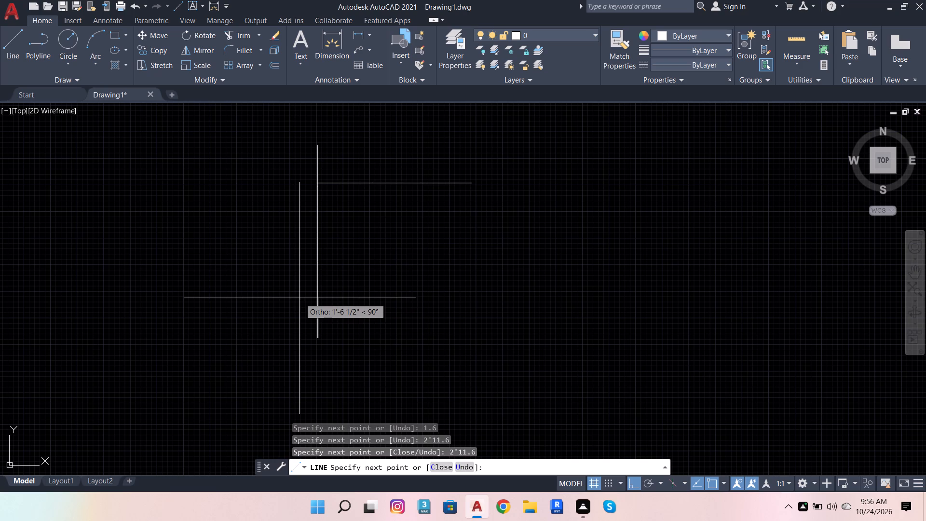
scroll(300, 279, "down", 2)
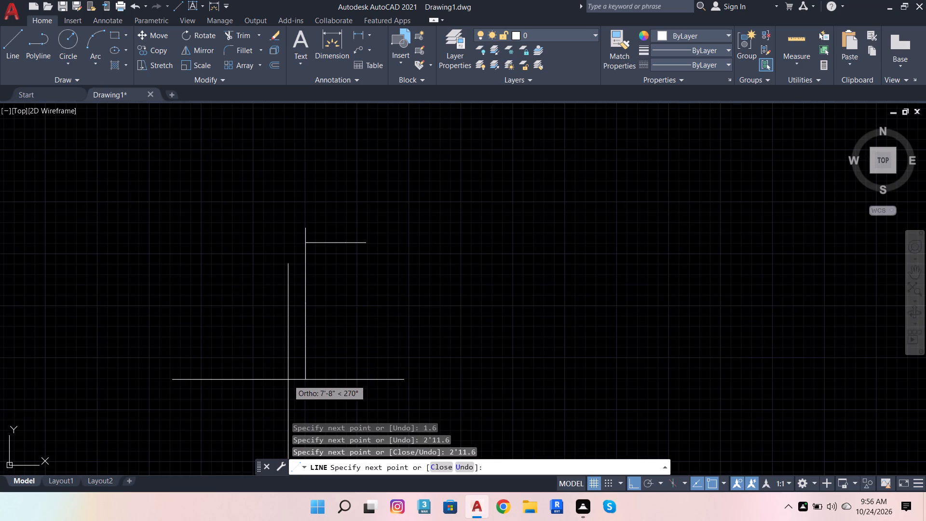
key("4")
key("Return")
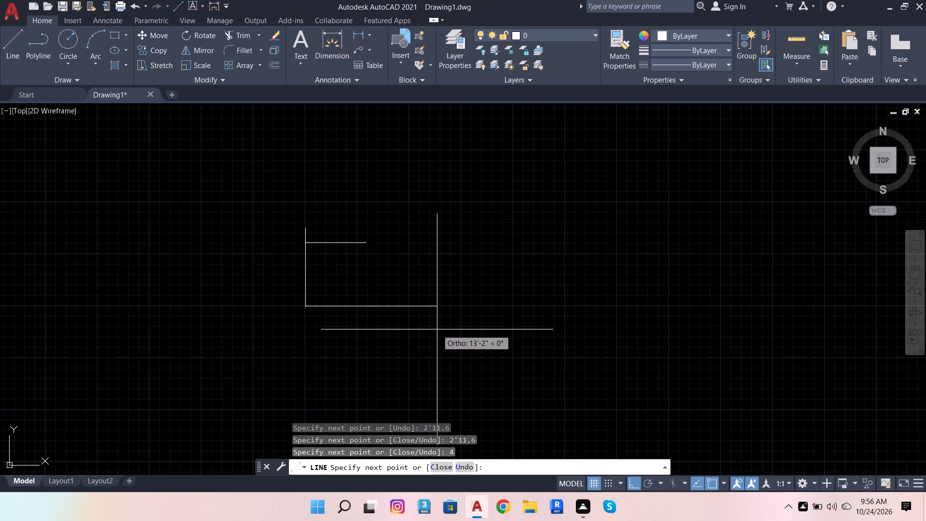
key("v")
key("Escape")
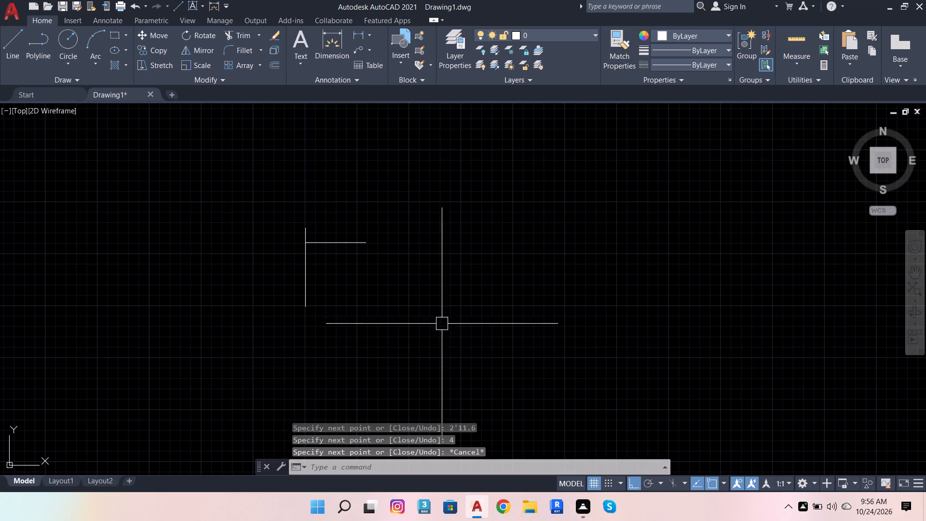
Modify the Standard dimension style to use Architectural primary units with a precision of 0'-0 1/2".
type("DIM")
left_click(506, 336)
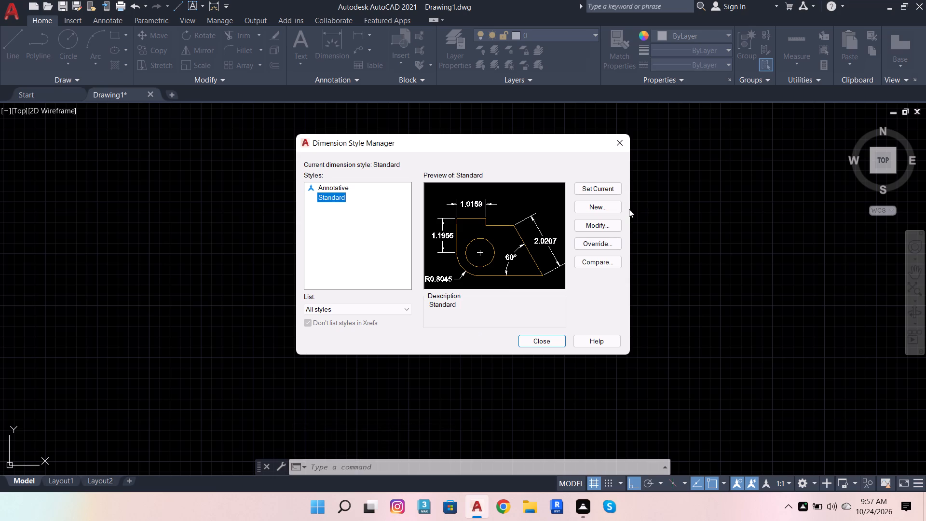
left_click(607, 225)
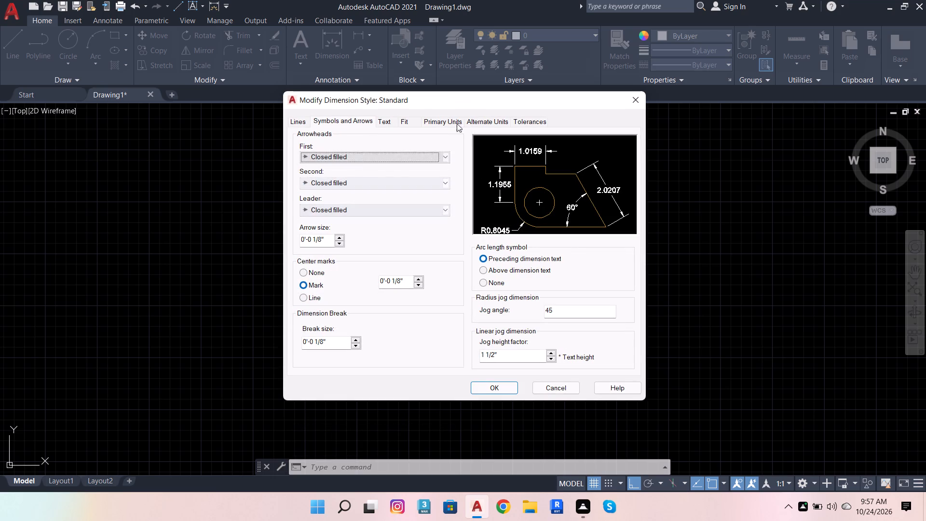
left_click(458, 121)
left_click(442, 141)
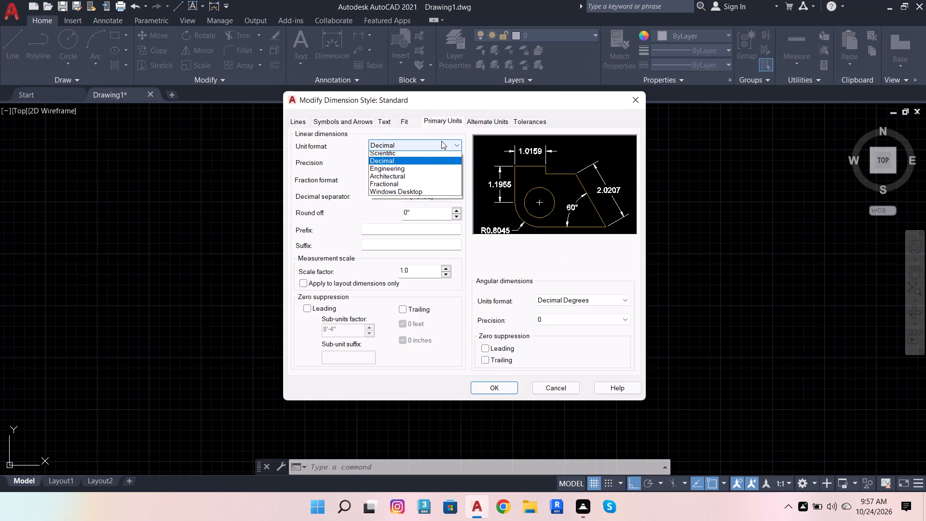
left_click(441, 175)
left_click(419, 161)
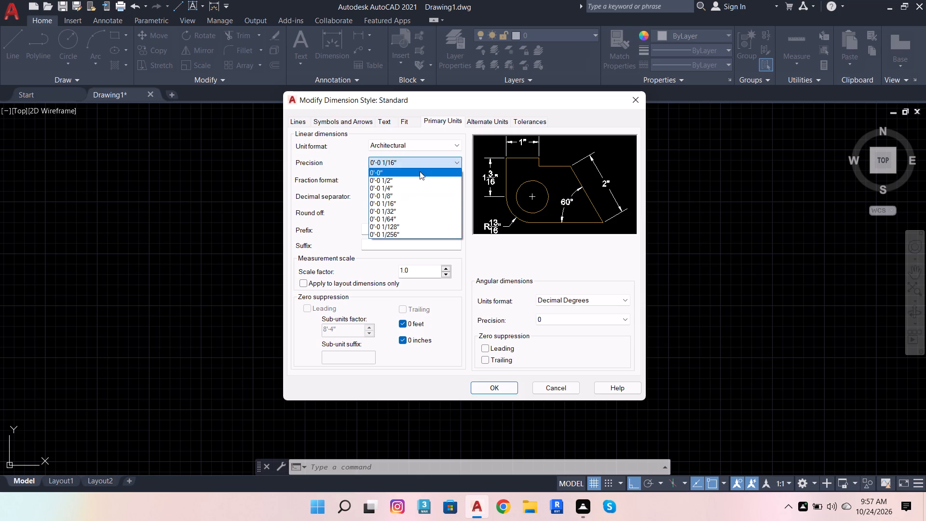
left_click(419, 178)
Set the Standard dimension style's text height to 4" and align the text with the dimension line.
left_click(389, 123)
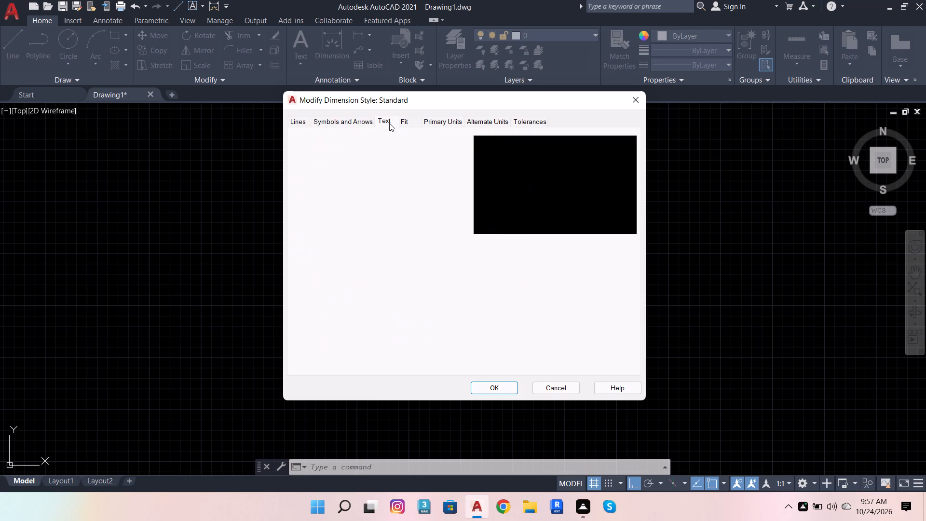
left_click_drag(445, 204, 370, 209)
key("6")
key("Return")
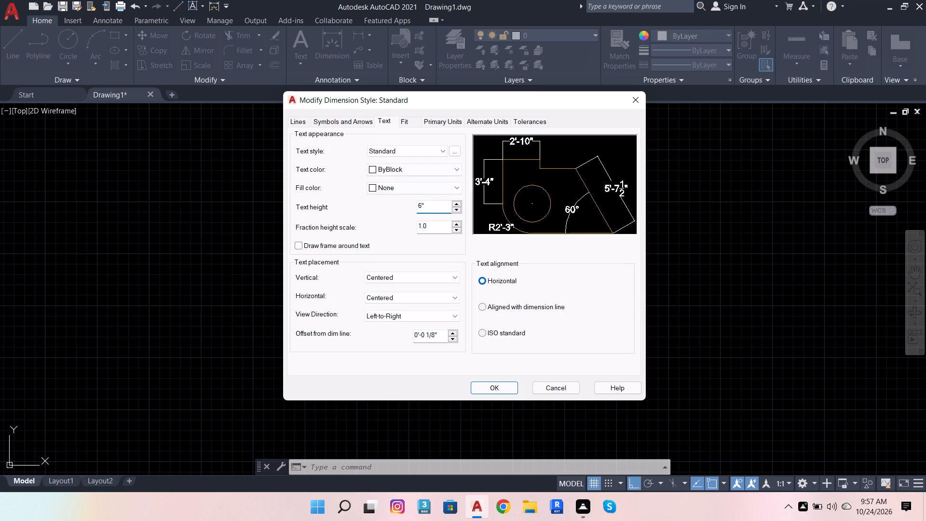
left_click_drag(434, 204, 415, 206)
left_click_drag(415, 206, 394, 209)
key("4")
key("Return")
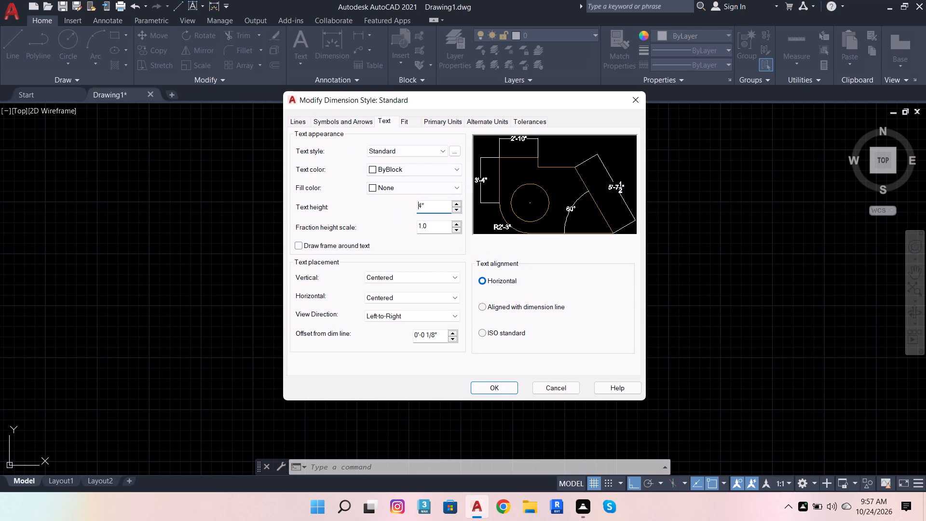
left_click(481, 307)
Set the dimension style's arrow size to 2" and use Oblique for the first, second and leader arrowheads.
left_click(349, 126)
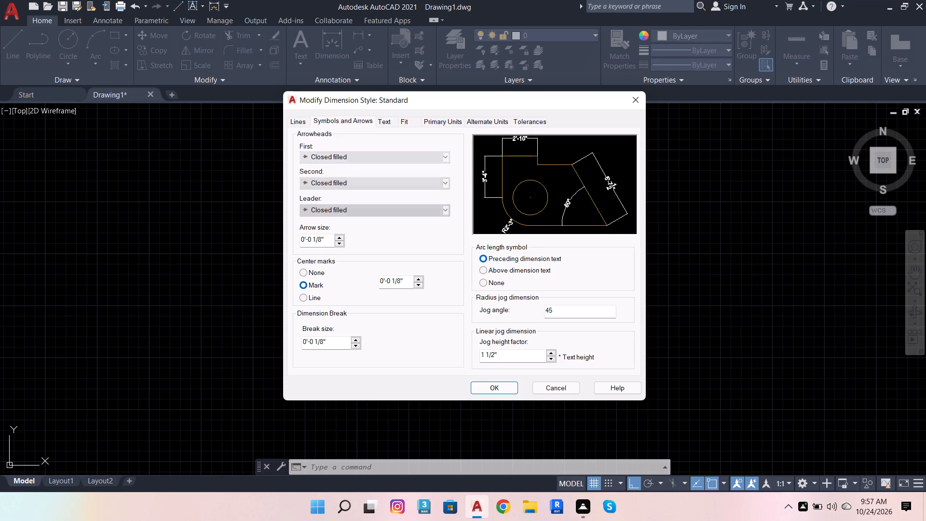
left_click_drag(329, 238, 291, 245)
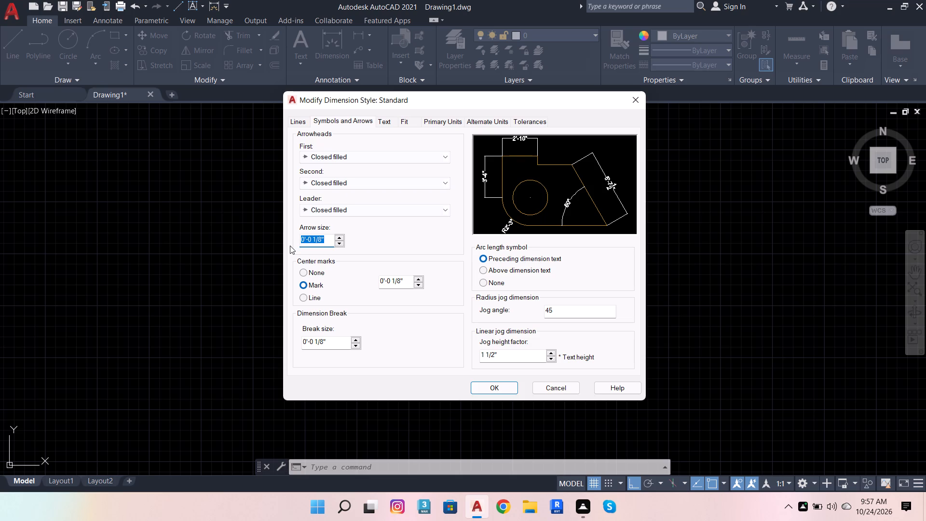
key("1")
key("BackSpace")
key("2")
key("Return")
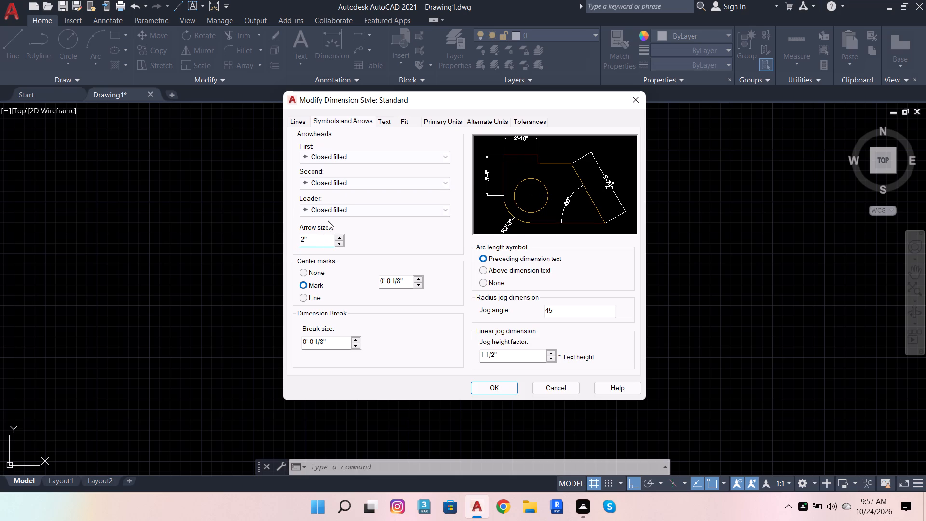
left_click(357, 160)
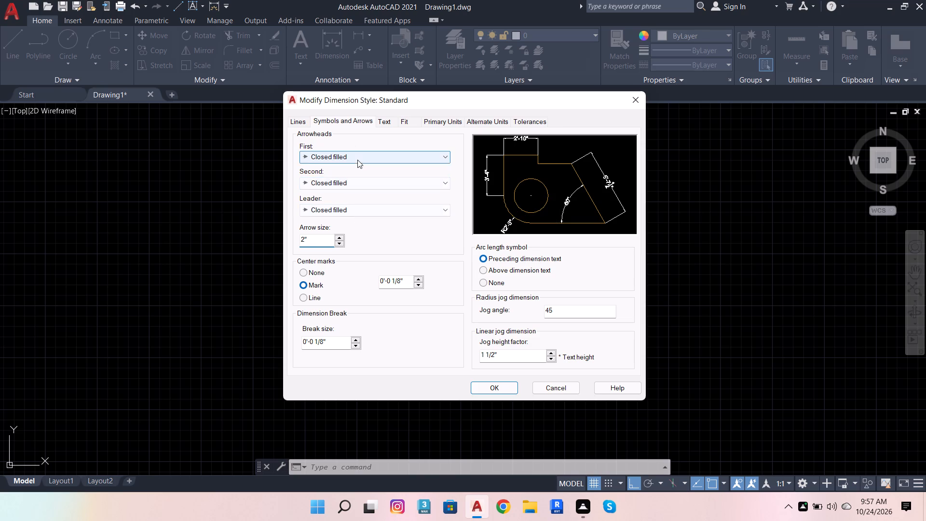
left_click(346, 216)
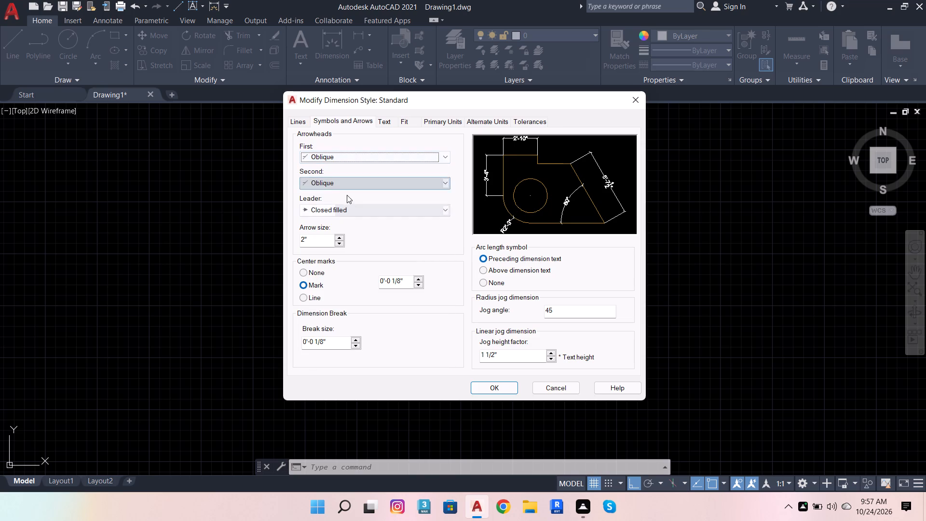
left_click(347, 208)
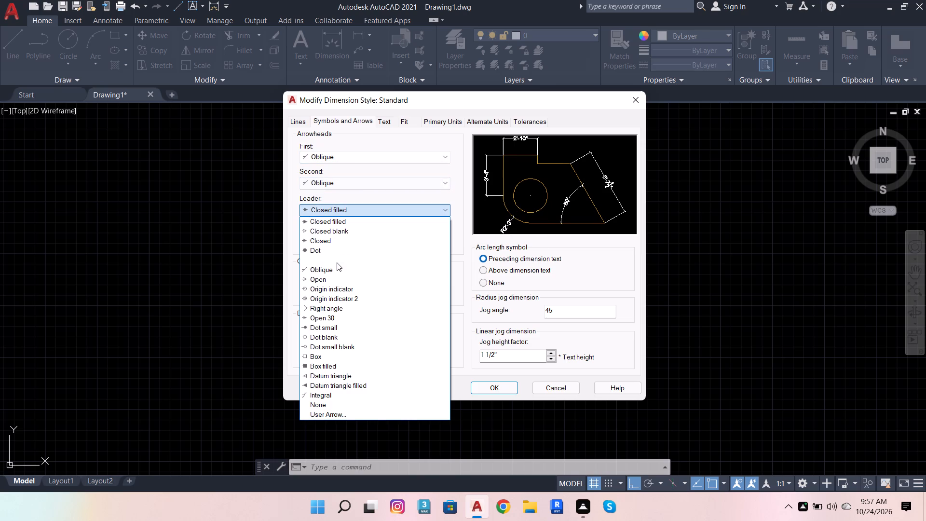
left_click(335, 268)
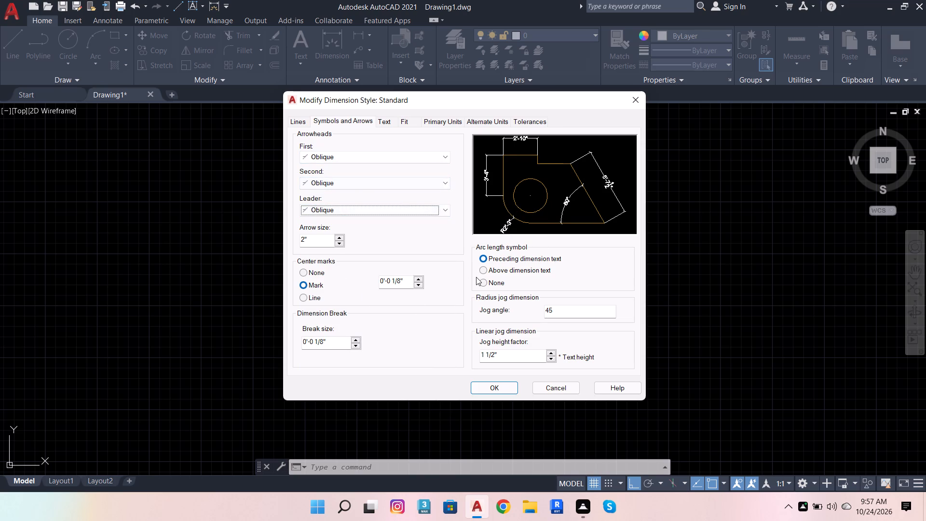
Place the arc length symbol above the dimension text, apply the style changes and set Standard as the current dimension style.
left_click(485, 266)
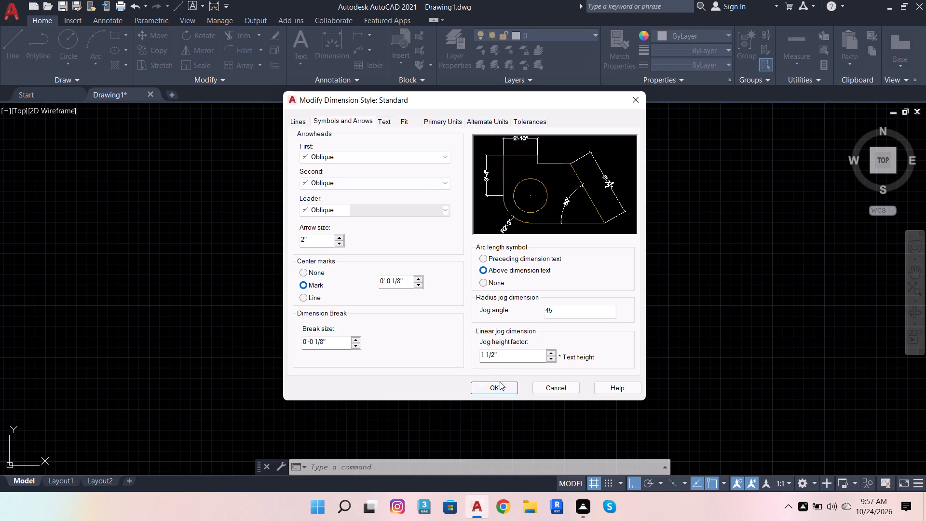
left_click(498, 385)
left_click(609, 192)
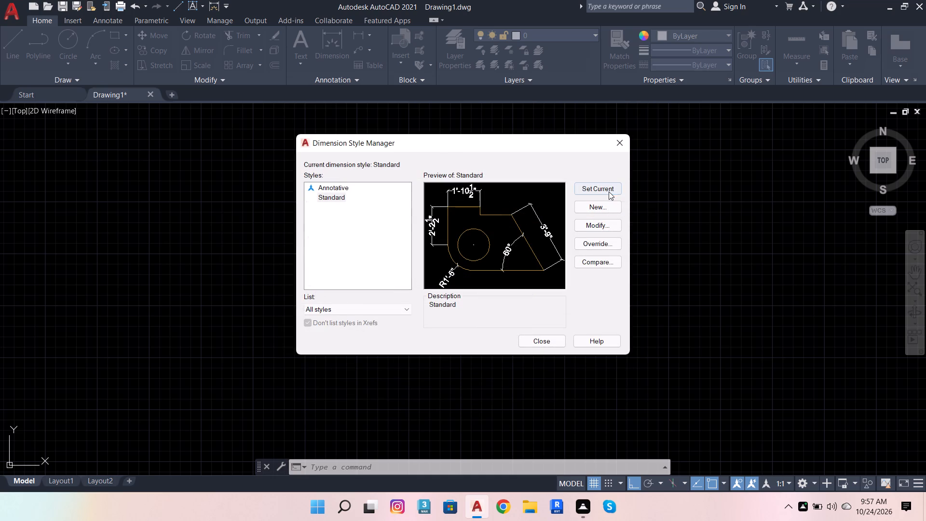
left_click(537, 344)
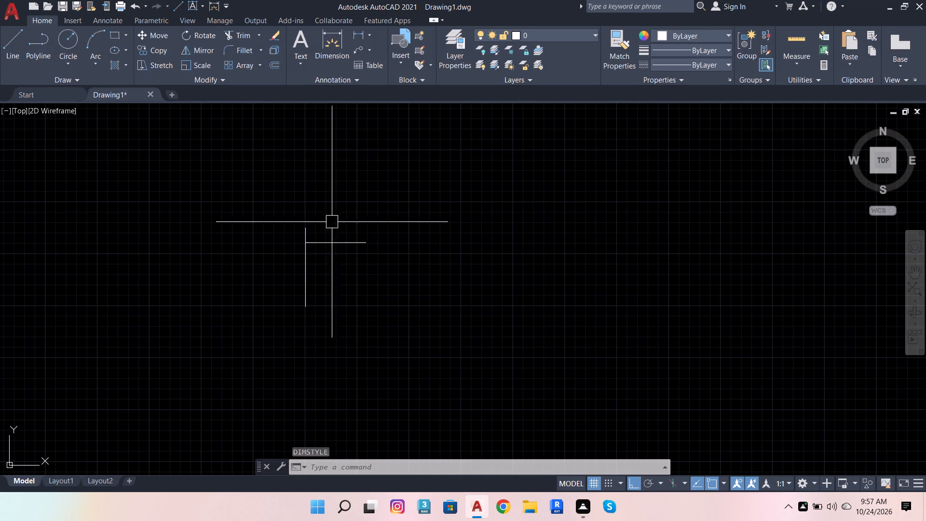
Dimension the short vertical line above the horizontal run, placing the dimension line just to its left.
scroll(301, 272, "up", 2)
left_click(334, 39)
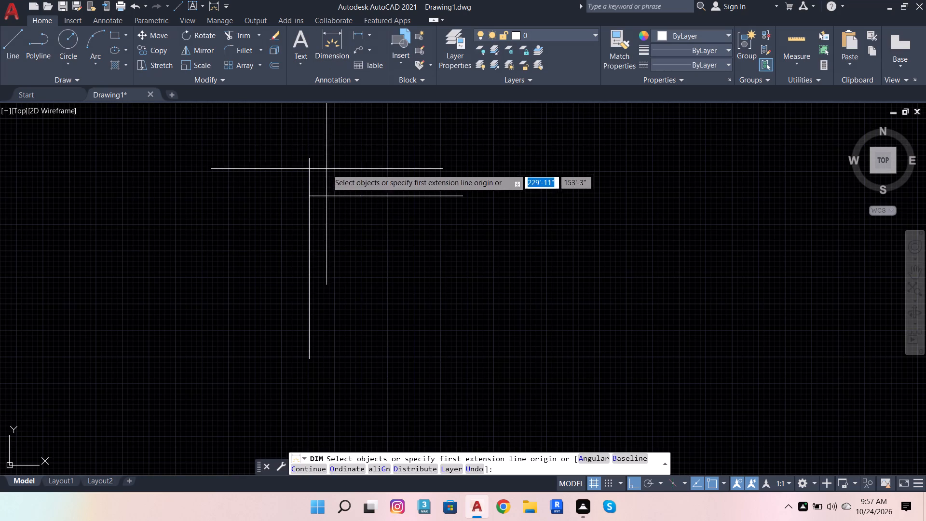
left_click(307, 176)
left_click(294, 178)
scroll(301, 200, "up", 4)
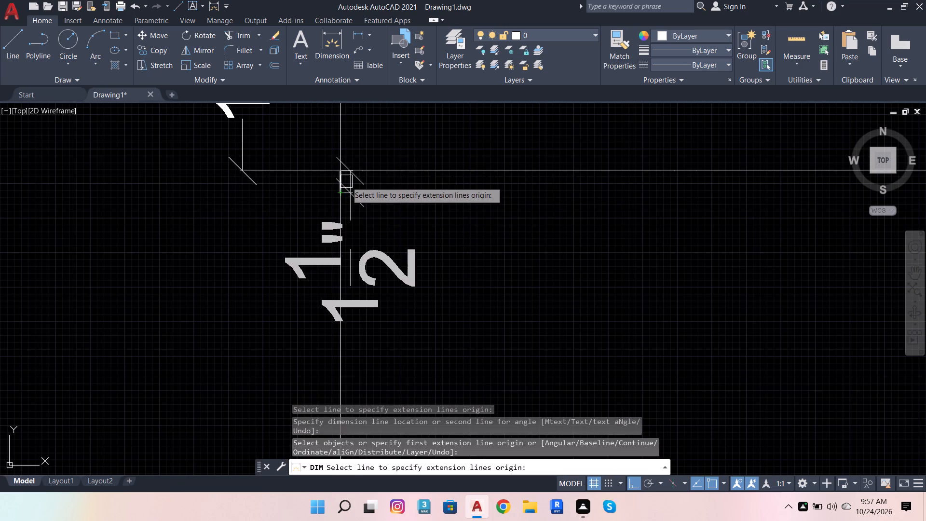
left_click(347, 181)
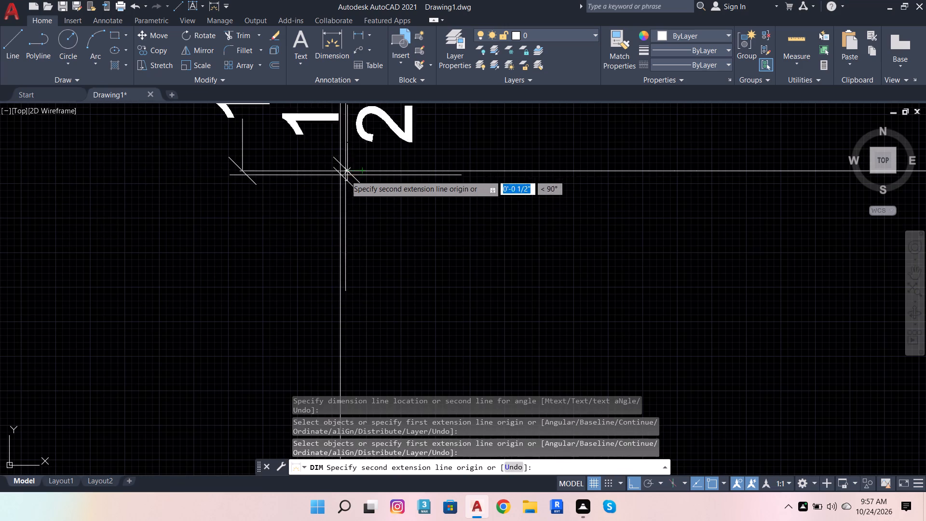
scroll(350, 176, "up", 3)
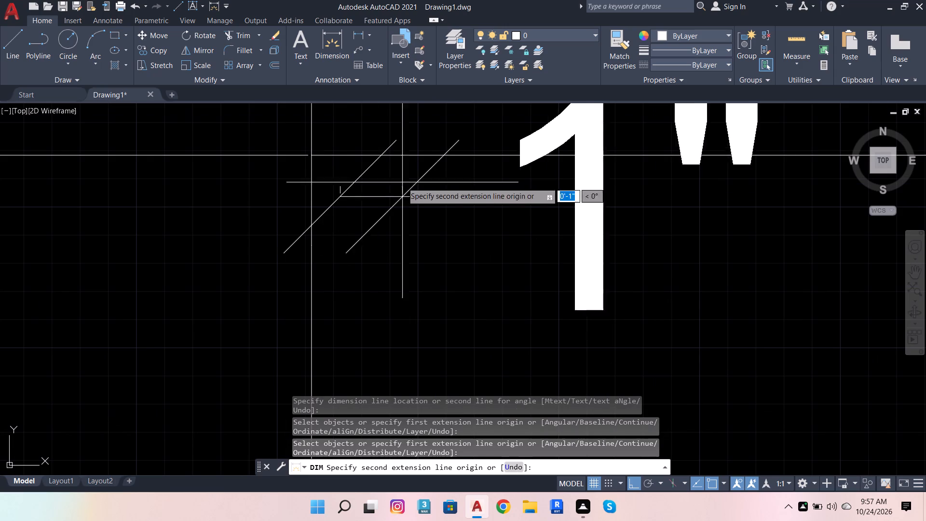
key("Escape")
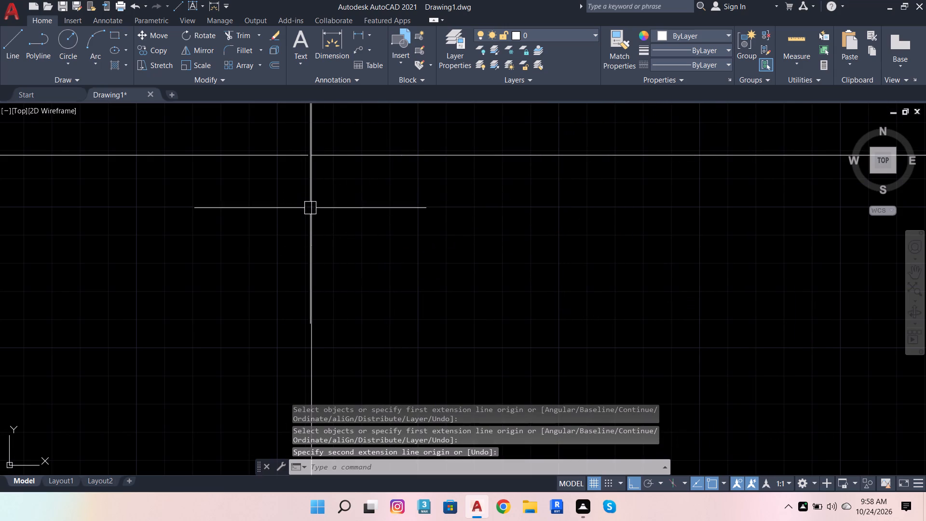
Dimension the short vertical segment just below the long horizontal line, placing its dimension line farther left than the one above.
key("space")
left_click(310, 178)
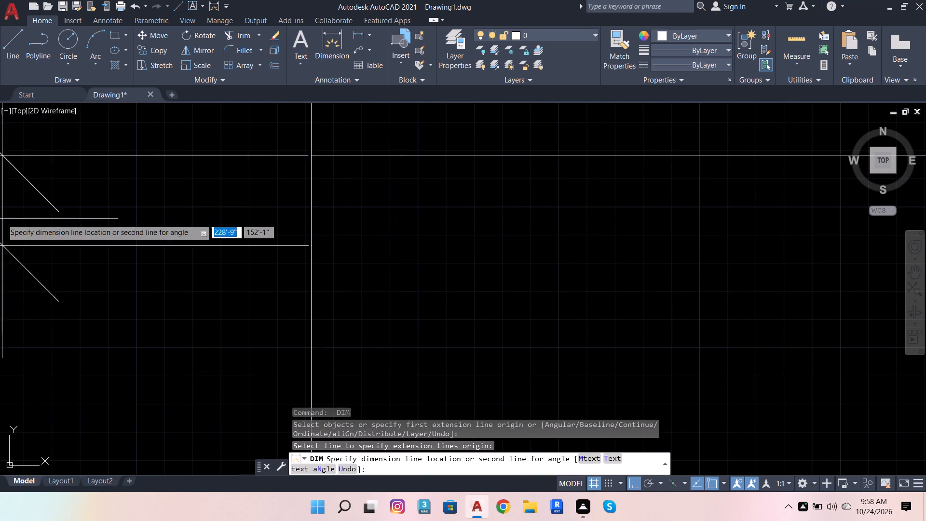
scroll(474, 286, "down", 5)
scroll(372, 289, "up", 2)
left_click(282, 237)
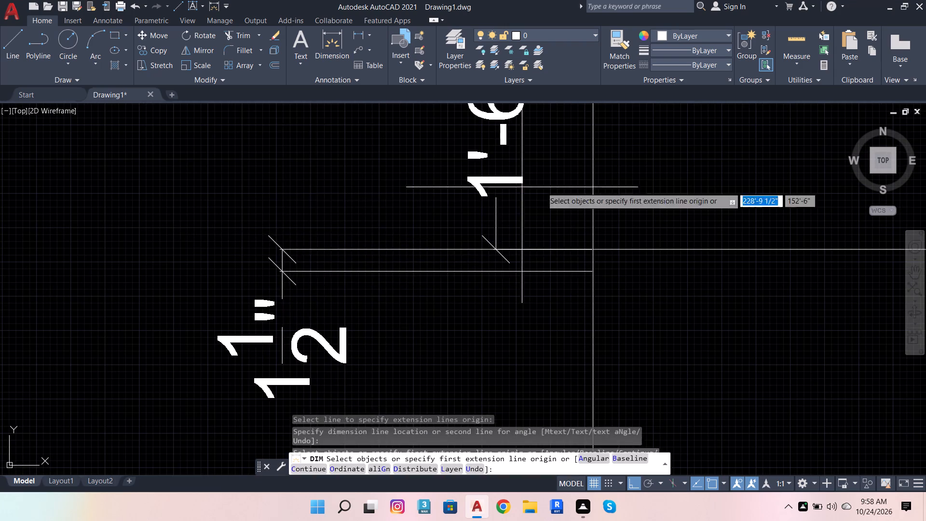
Dimension the long vertical segment below the short one, aligning its dimension line with the topmost vertical dimension.
scroll(614, 181, "down", 2)
scroll(626, 237, "up", 1)
left_click(588, 282)
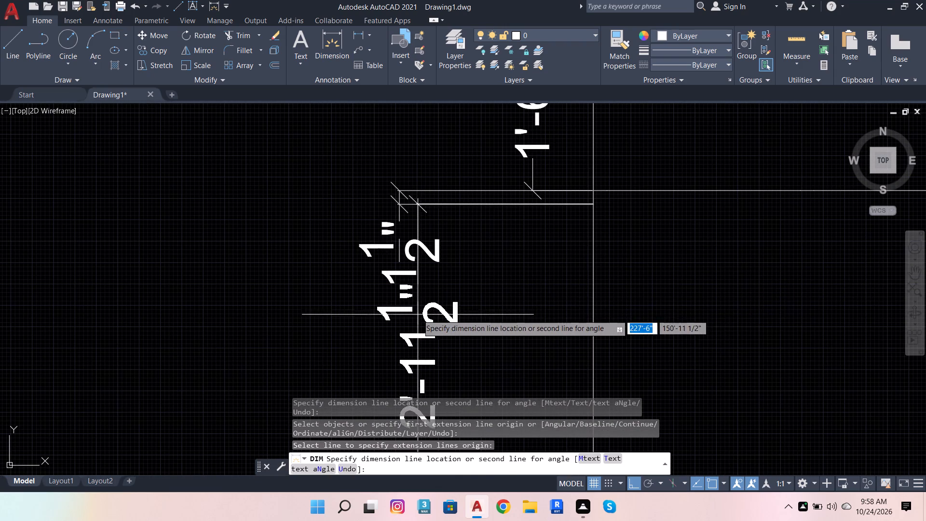
left_click(528, 192)
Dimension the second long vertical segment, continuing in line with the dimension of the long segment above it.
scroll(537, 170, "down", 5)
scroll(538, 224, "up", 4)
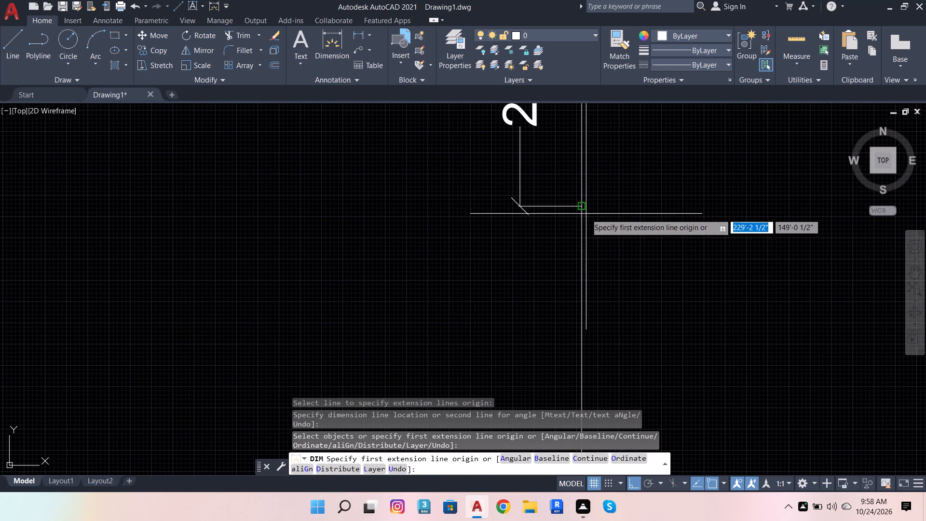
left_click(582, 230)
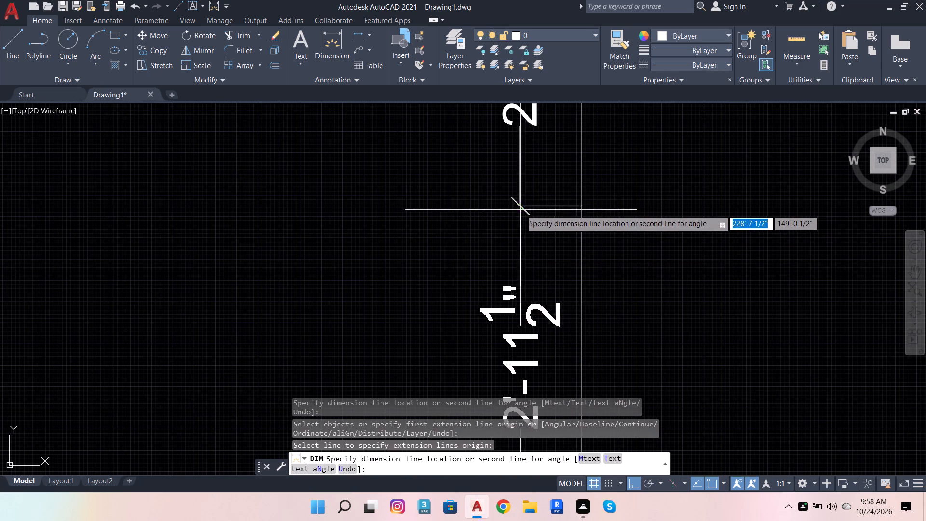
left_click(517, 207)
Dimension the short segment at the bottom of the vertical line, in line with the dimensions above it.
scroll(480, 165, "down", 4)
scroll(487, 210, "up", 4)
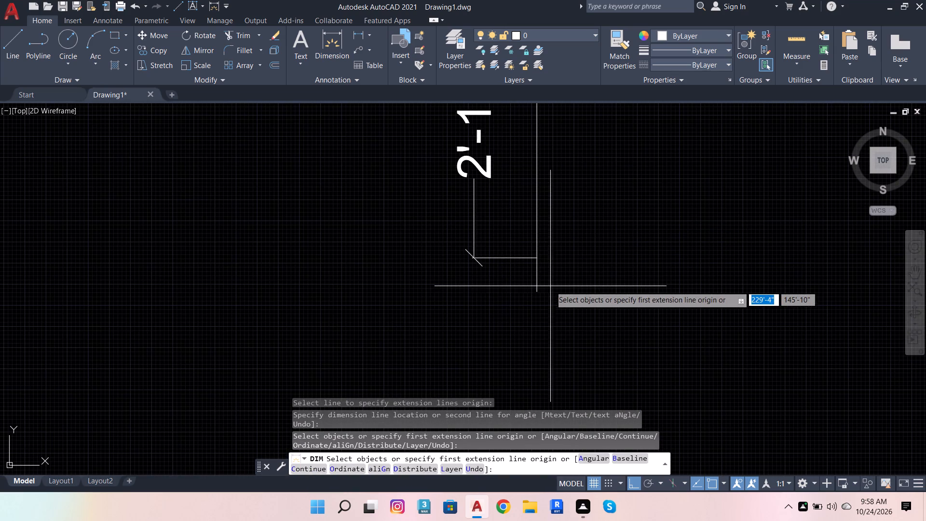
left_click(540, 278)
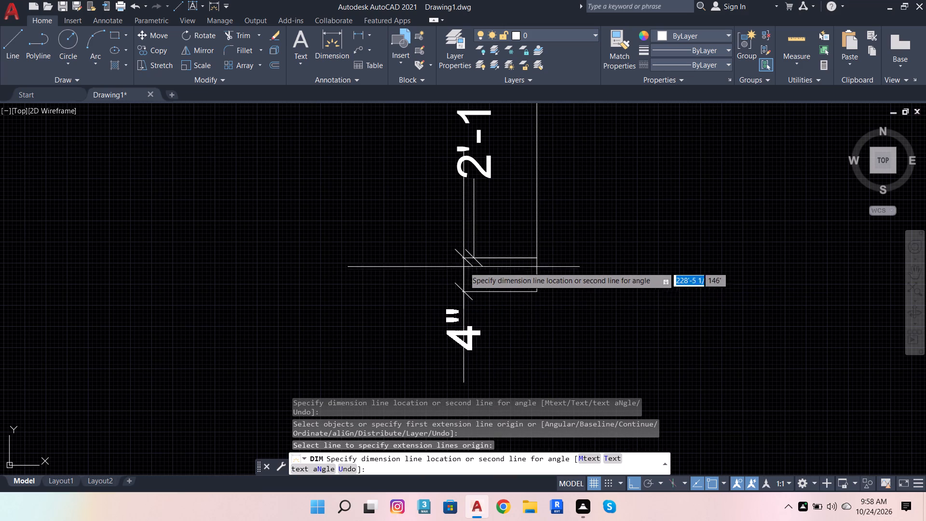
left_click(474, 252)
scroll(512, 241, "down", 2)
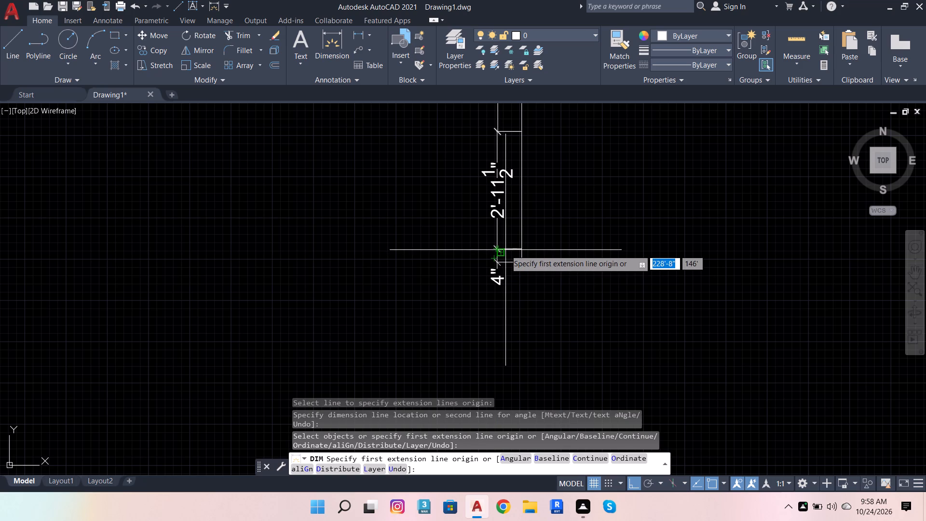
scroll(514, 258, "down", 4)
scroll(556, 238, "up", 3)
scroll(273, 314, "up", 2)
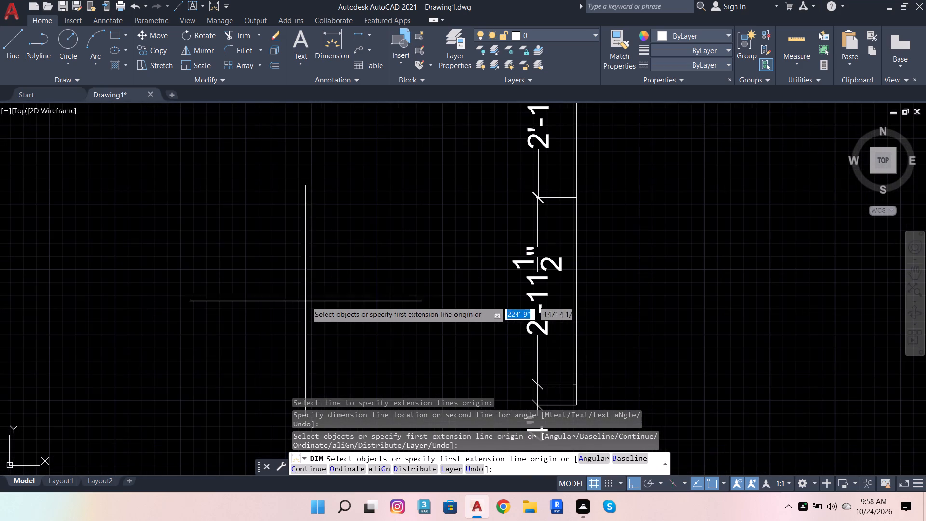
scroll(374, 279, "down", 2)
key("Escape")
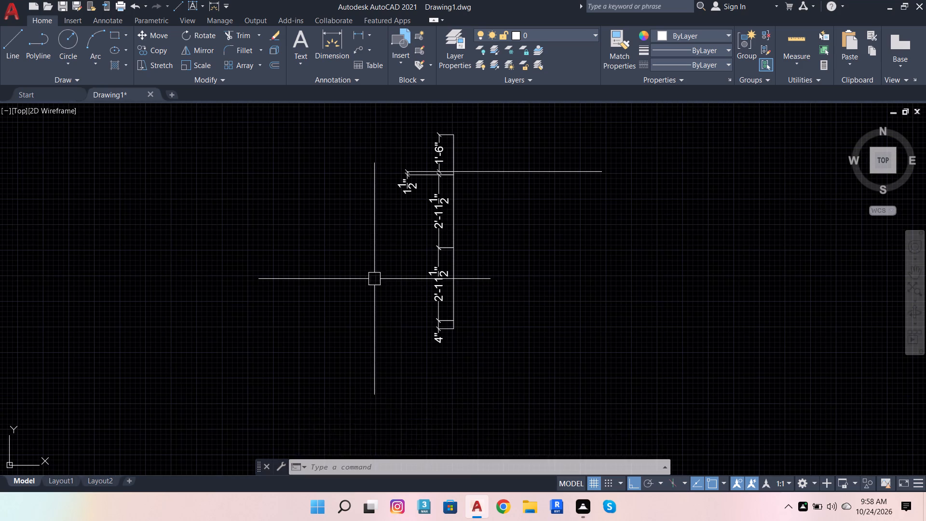
Erase the second long vertical segment and the short bottom segment together with their dimensions.
left_click(393, 243)
left_click(489, 358)
scroll(474, 307, "up", 1)
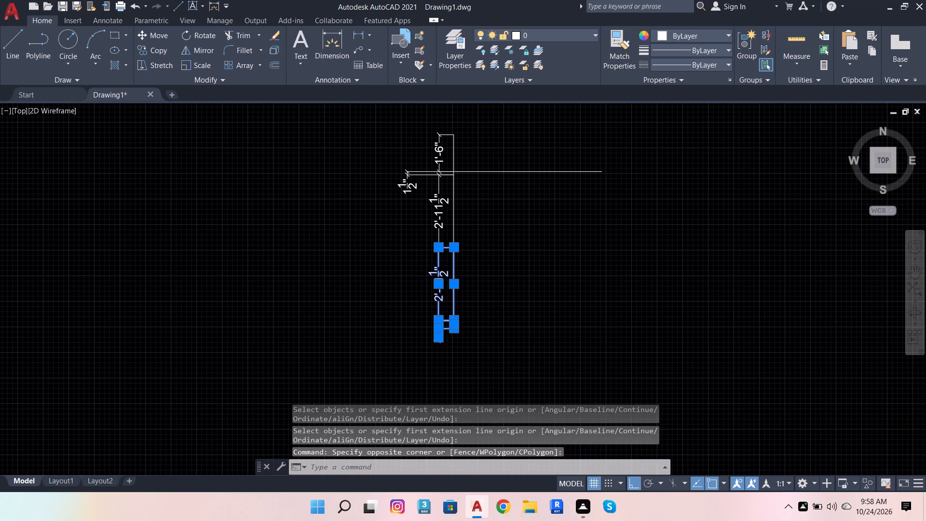
scroll(474, 307, "up", 1)
key("shift+Delete")
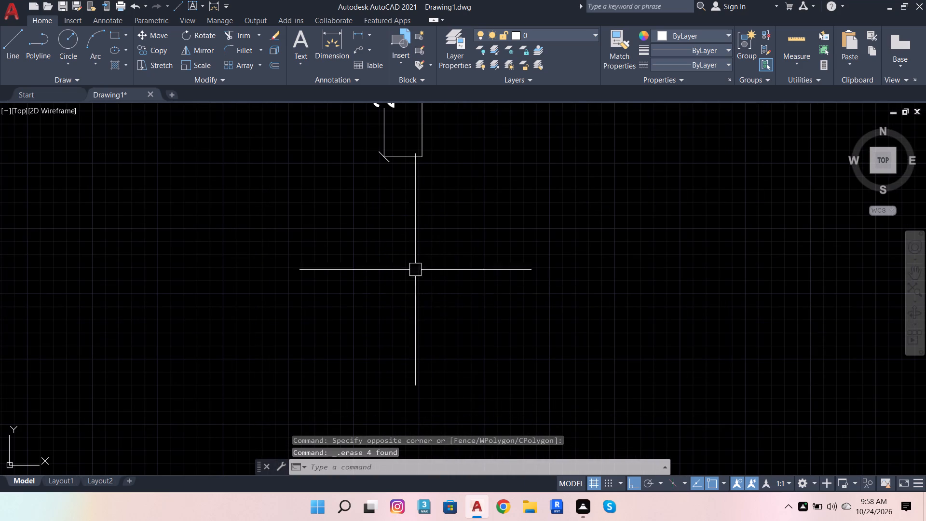
Draw three connected vertical lines downward from the lower end of the remaining outline, with lengths 1.6, 2'11.6 and 4.
scroll(385, 270, "down", 1)
left_click(11, 37)
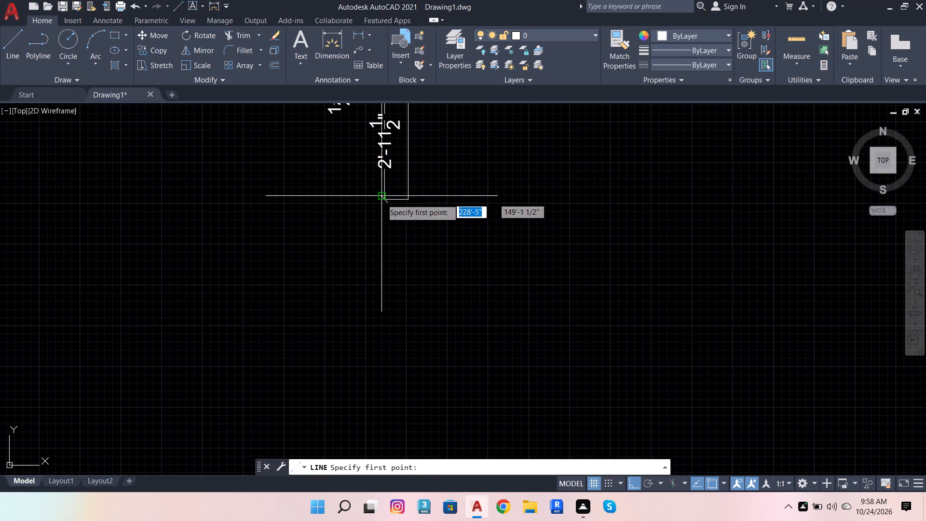
left_click(408, 202)
type("1.6")
key("Return")
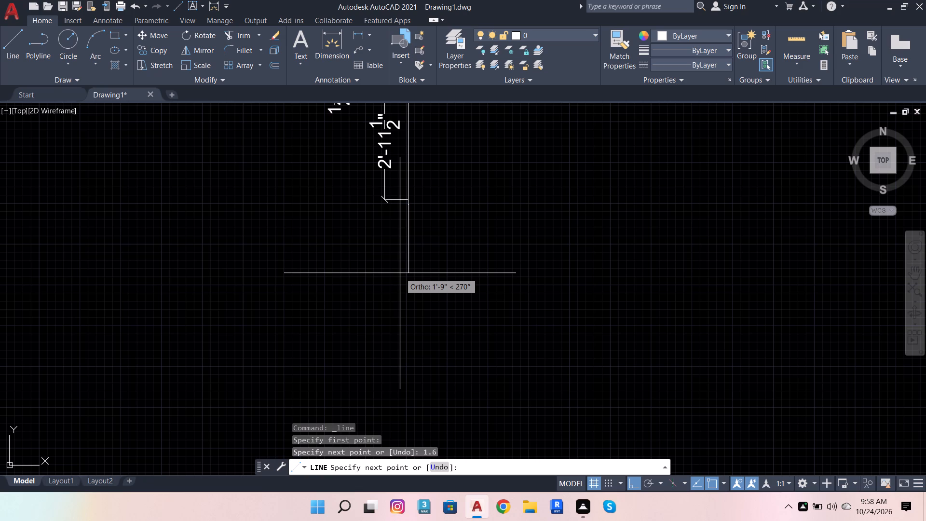
type("2'")
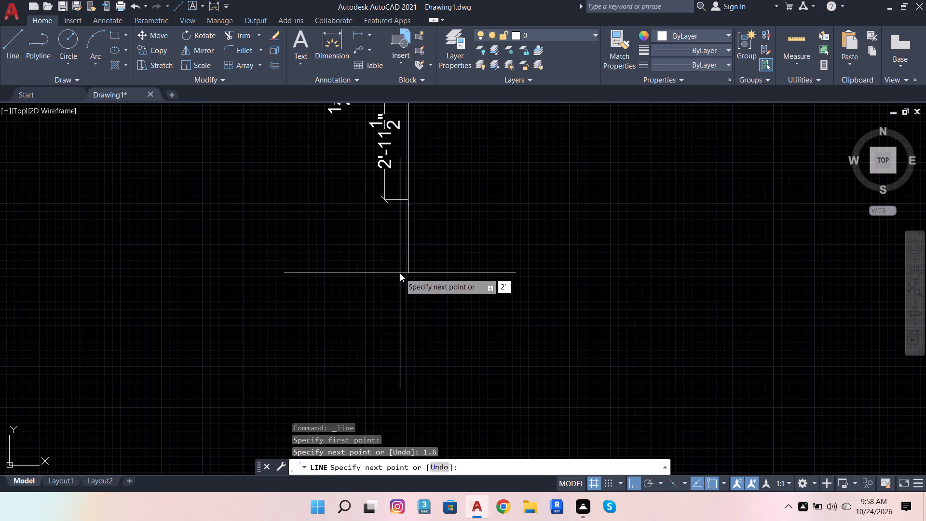
type("11.6")
key("Return")
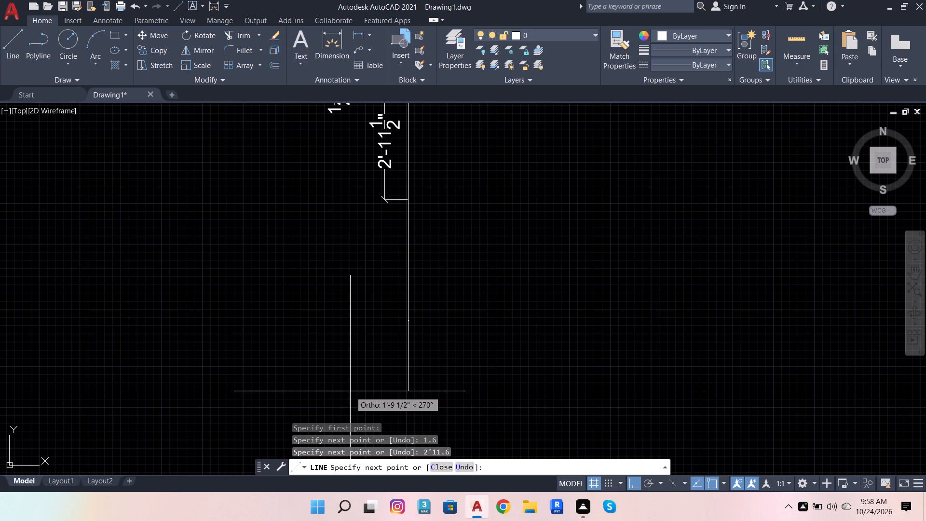
key("4")
key("Return")
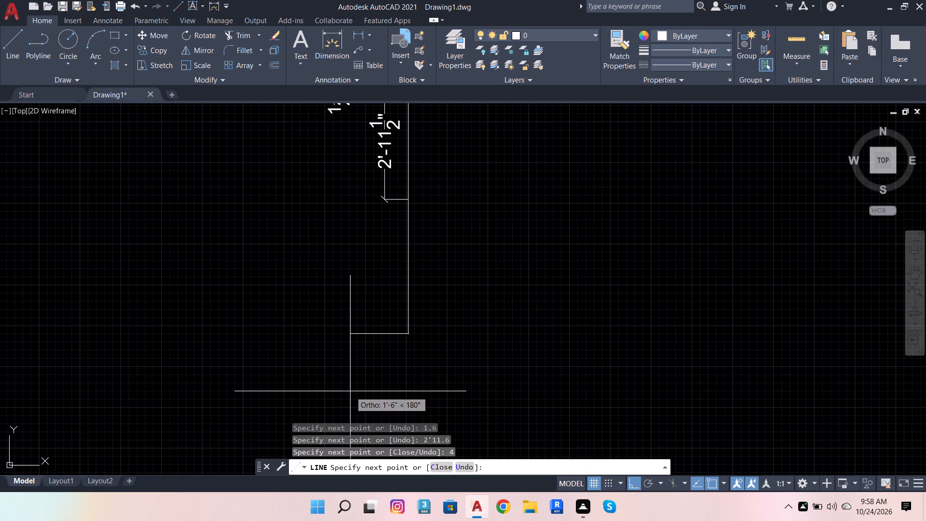
key("Escape")
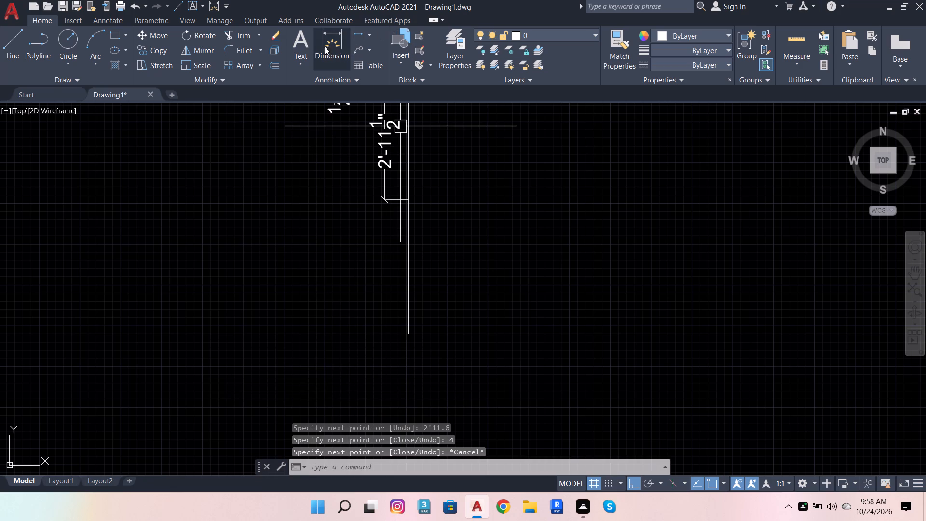
Dimension the new 1.6 segment, aligning its dimension line with the outer dimension of the upper short segment.
left_click(321, 44)
scroll(411, 210, "up", 4)
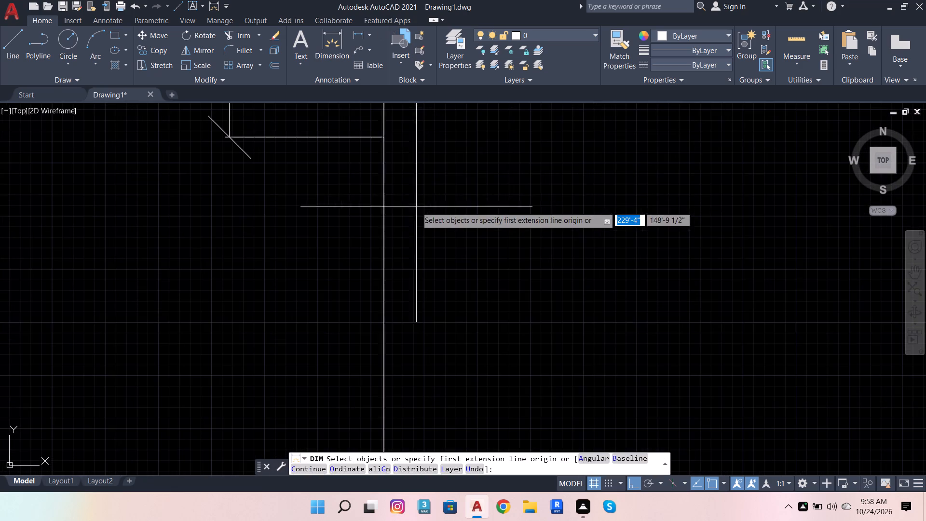
left_click(389, 155)
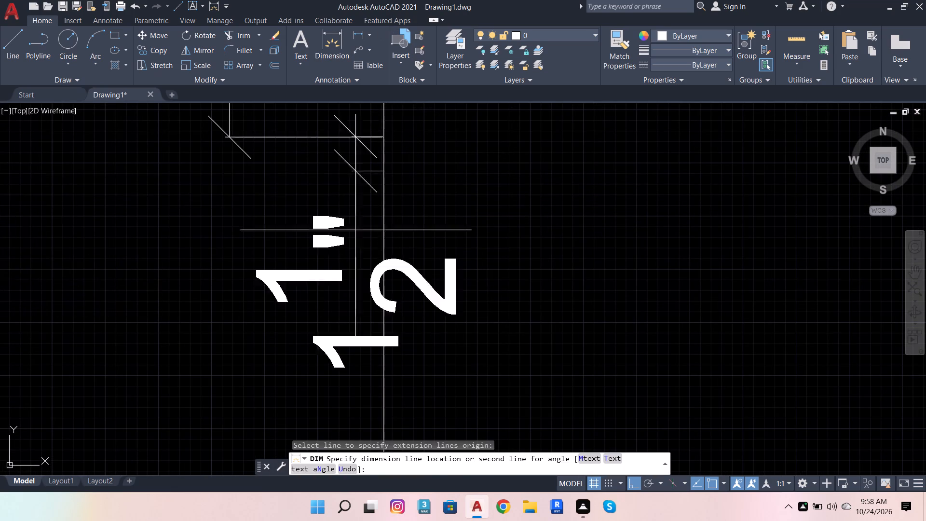
scroll(471, 269, "down", 3)
scroll(415, 229, "down", 3)
scroll(384, 184, "up", 2)
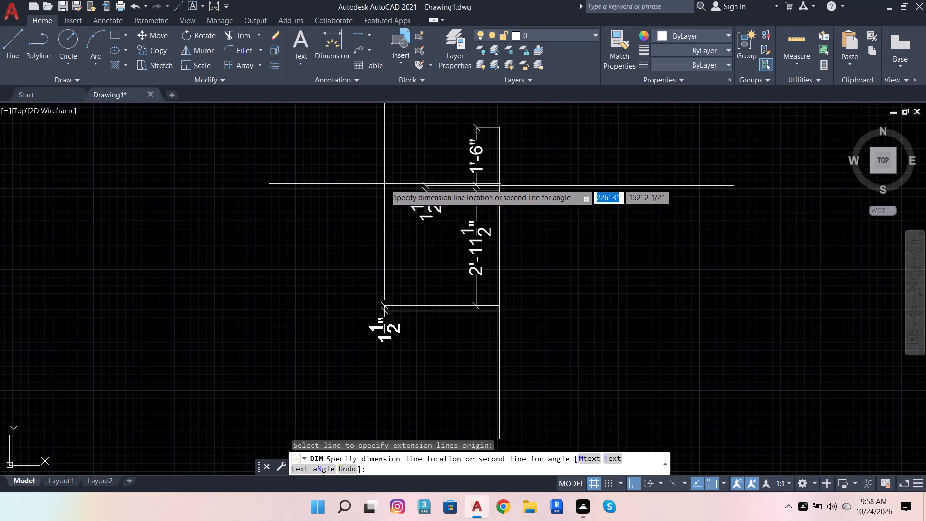
left_click(423, 193)
Dimension the new 2'11.6 segment, aligning its dimension line with the long segment's dimension above it.
scroll(479, 178, "down", 3)
scroll(490, 226, "up", 3)
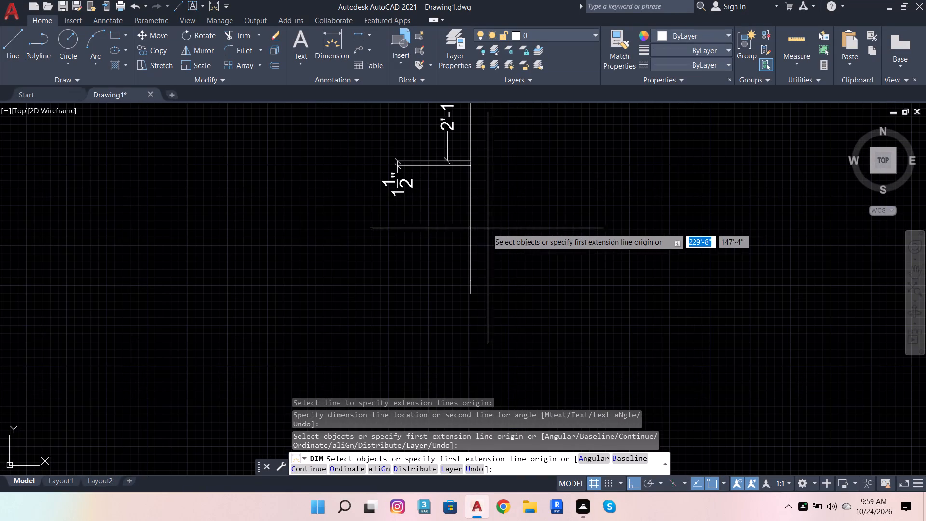
left_click(471, 233)
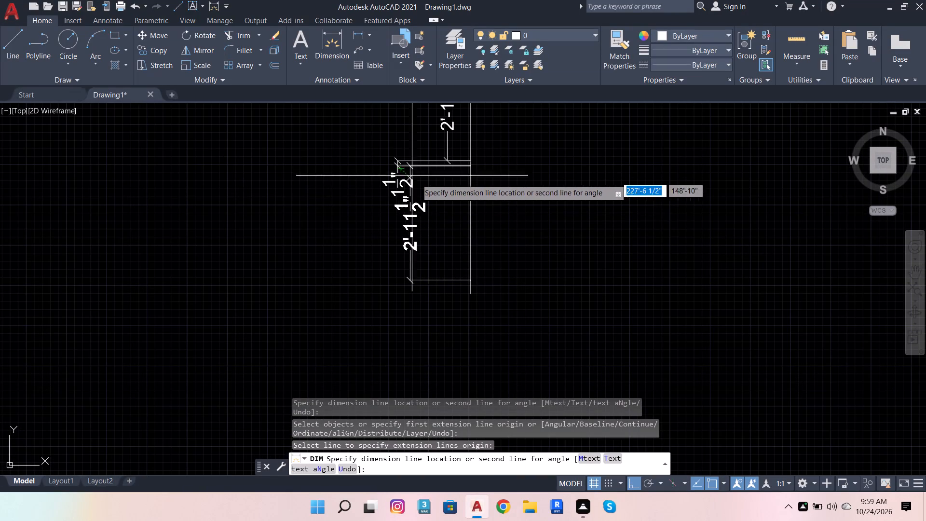
scroll(449, 161, "up", 1)
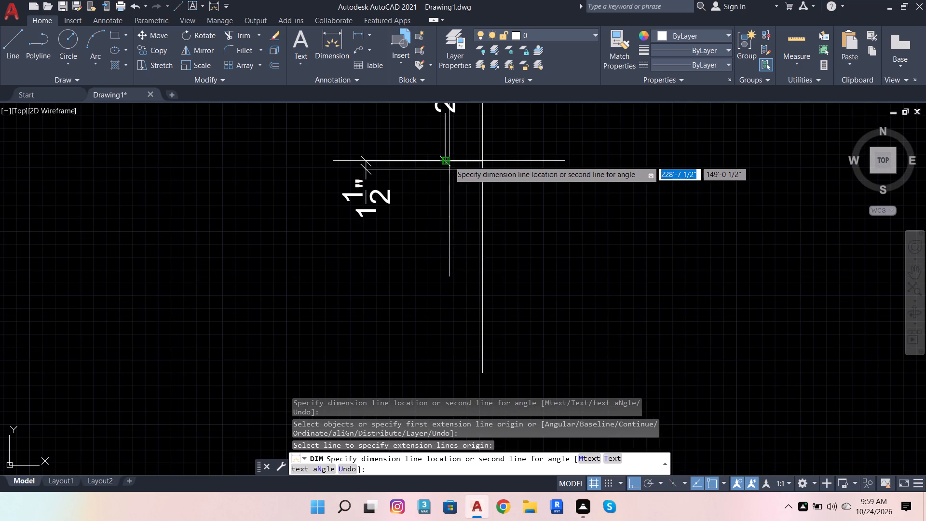
left_click(447, 164)
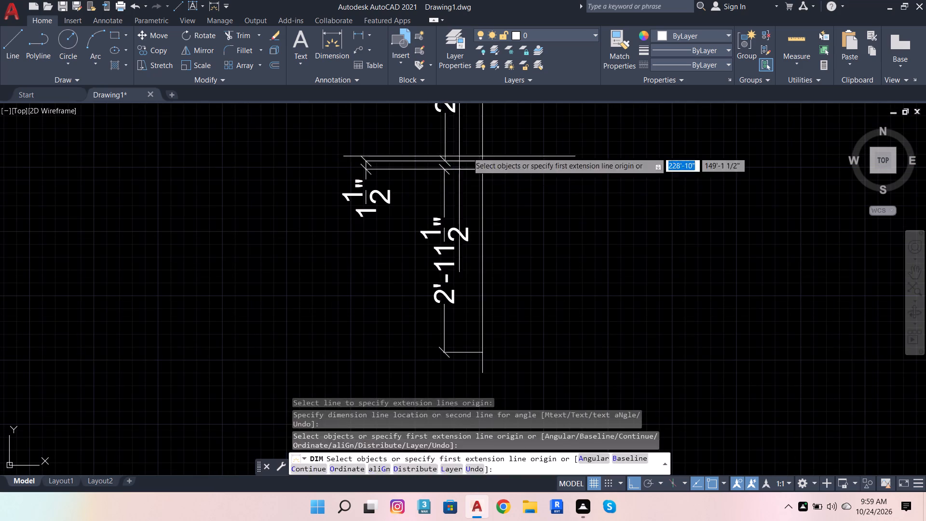
Dimension the new 4" bottom segment in line with the dimension of the long segment above it.
scroll(492, 180, "down", 2)
scroll(509, 269, "up", 2)
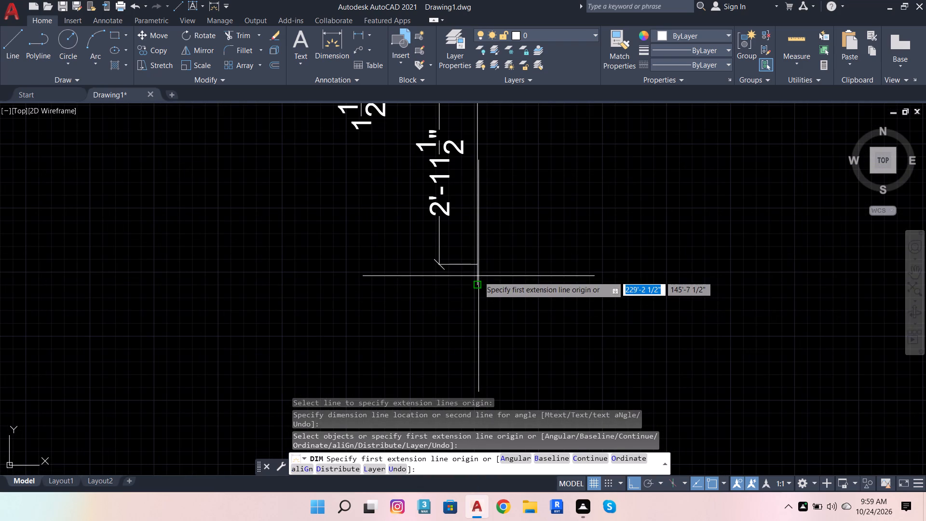
scroll(475, 274, "up", 2)
left_click(477, 275)
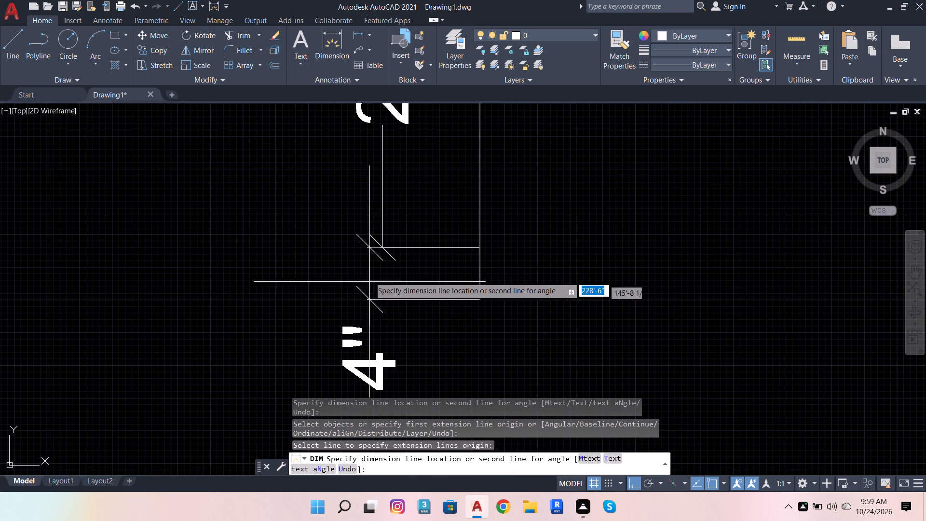
left_click(379, 245)
scroll(434, 160, "down", 4)
scroll(535, 296, "down", 3)
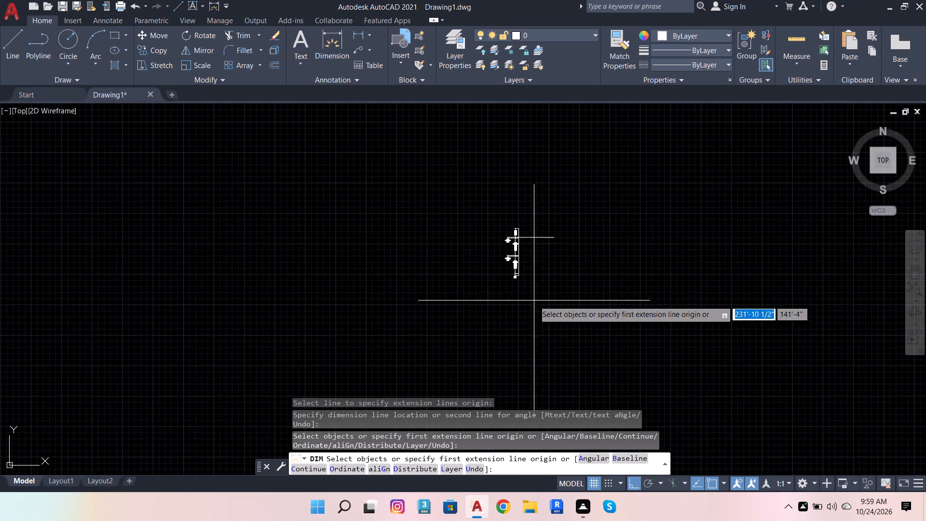
scroll(553, 247, "up", 4)
key("Escape")
Draw a vertical line downward from the right end of the long horizontal line to below the level of the 4" segment.
scroll(539, 211, "down", 1)
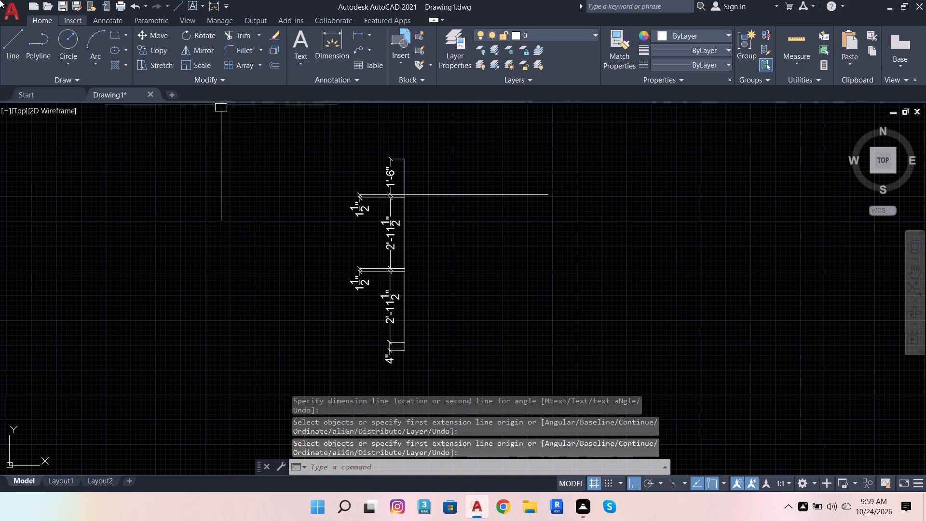
left_click(8, 35)
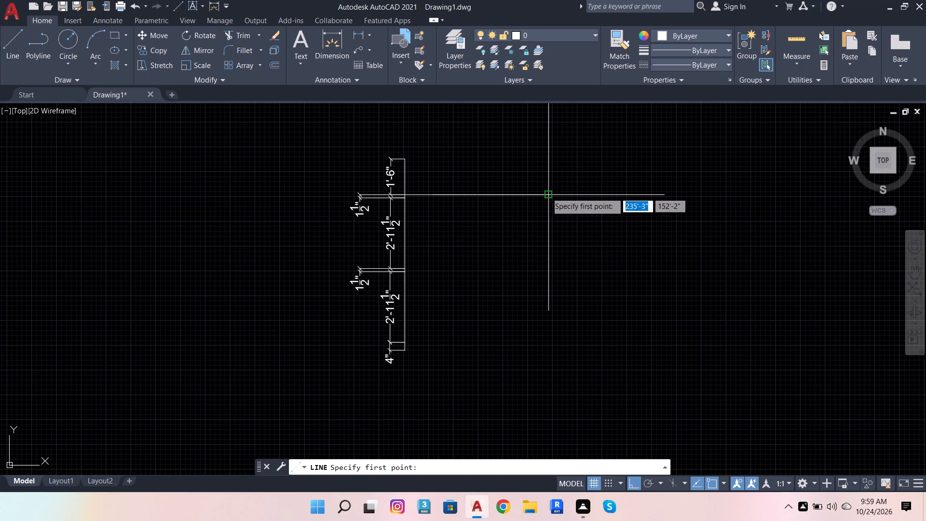
left_click(547, 194)
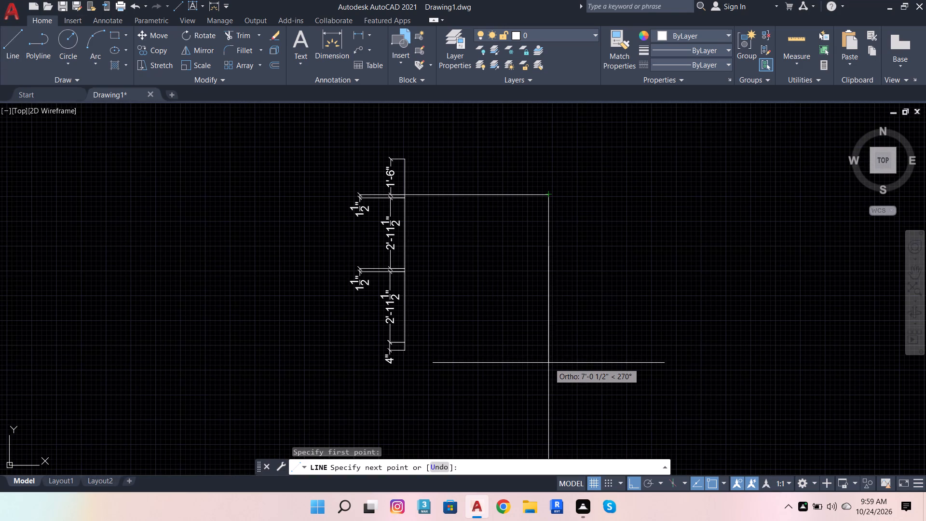
left_click(548, 382)
key("space")
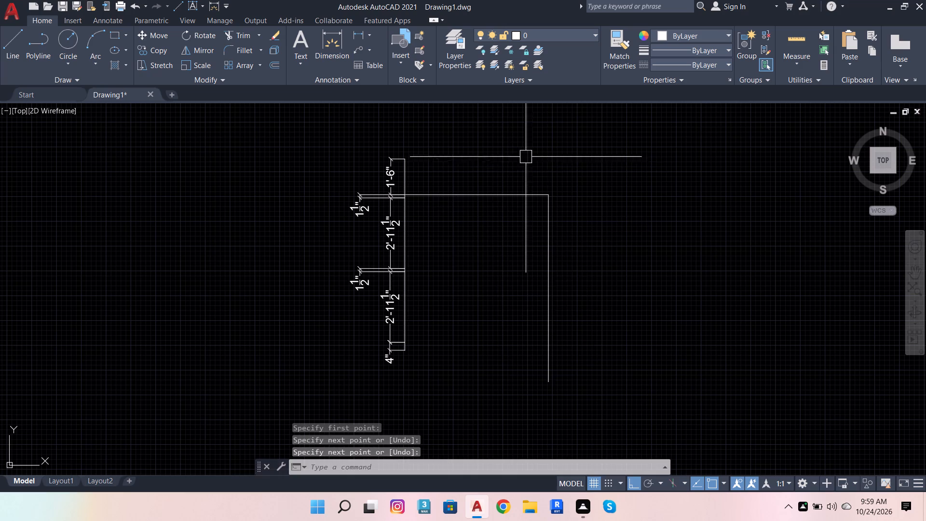
Draw a horizontal line about 10'-0" long rightward from the top end of the dimensioned left vertical.
key("space")
left_click(403, 162)
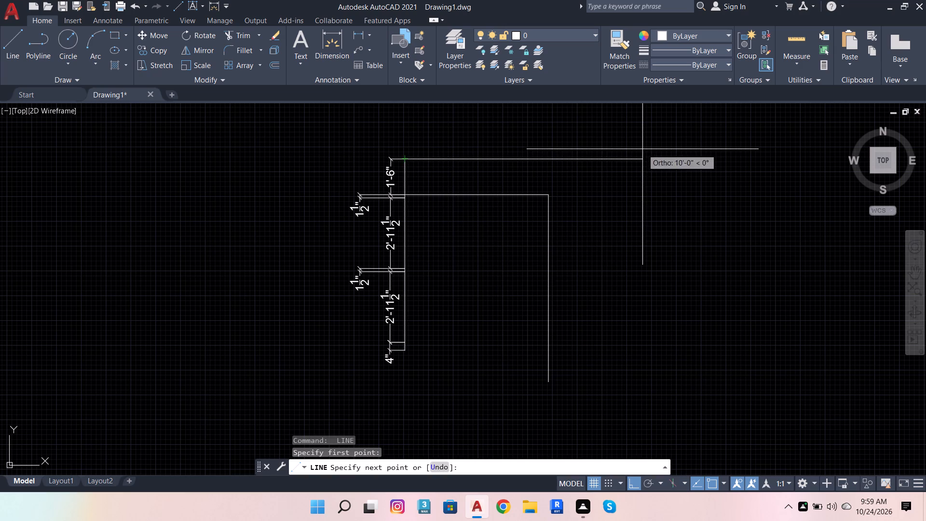
left_click(642, 149)
key("space")
Extend the right vertical line up to the top horizontal line and trim the top line's overhang beyond it.
left_click(241, 35)
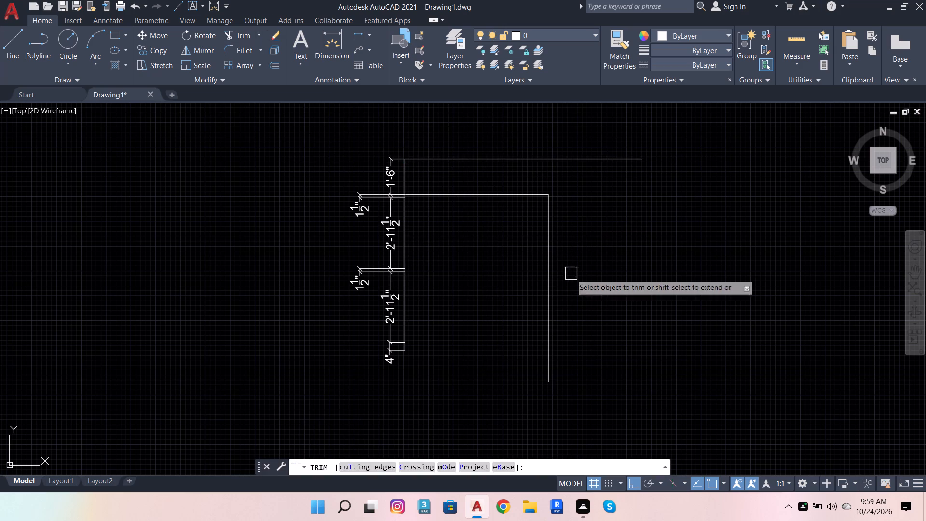
left_click(551, 294, "shift")
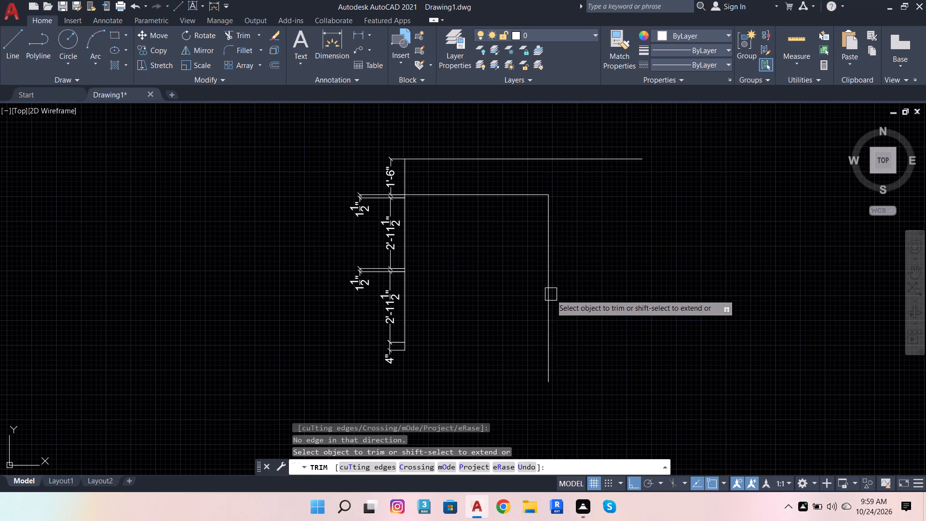
left_click(551, 249, "shift")
left_click(633, 155)
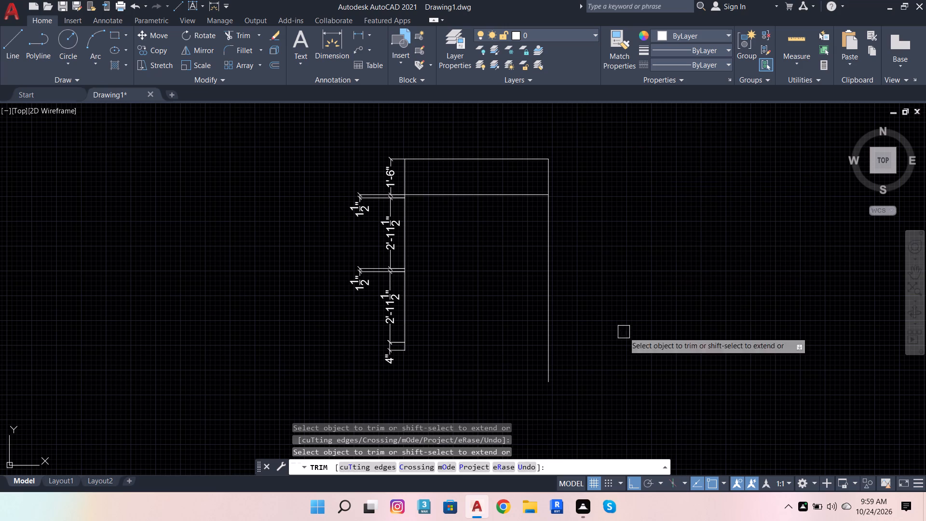
key("Escape")
Draw a horizontal line from the bottom end of the left vertical to beyond the right vertical line.
left_click(8, 42)
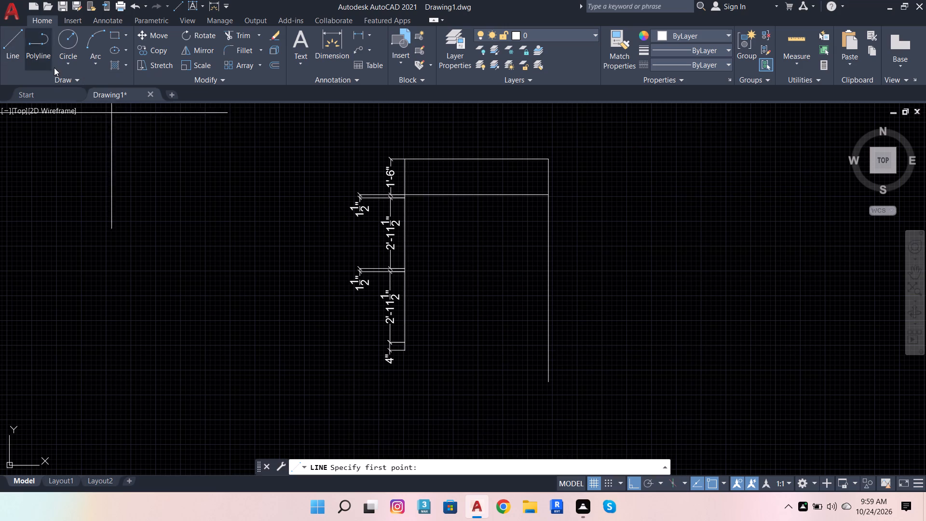
left_click(409, 351)
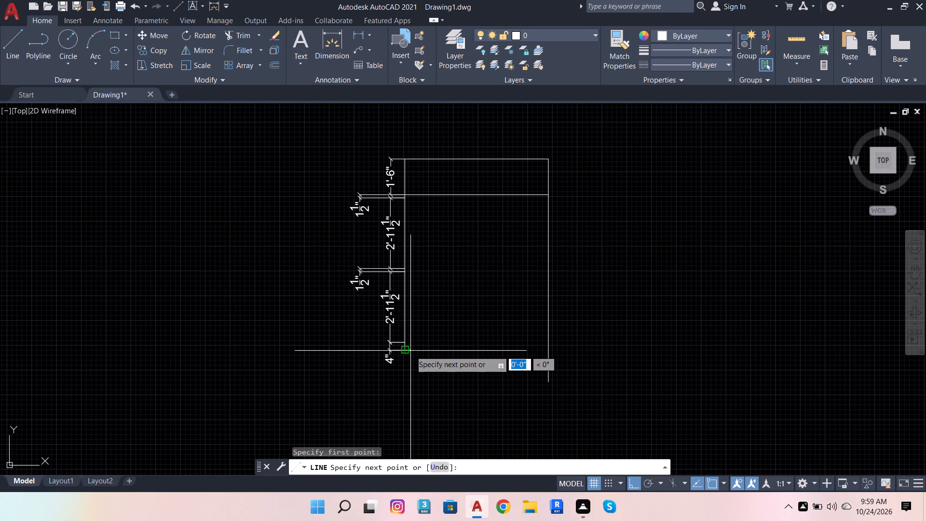
left_click(595, 356)
key("space")
Trim the bottom line and the right vertical where they overshoot each other, closing the rectangle's lower right corner.
scroll(596, 321, "up", 2)
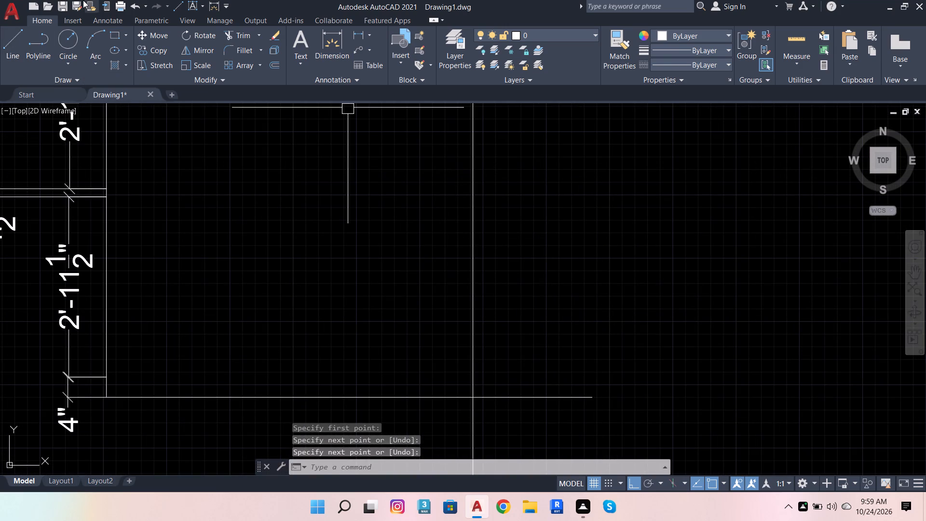
scroll(89, 16, "down", 2)
scroll(247, 71, "down", 1)
left_click(35, 17)
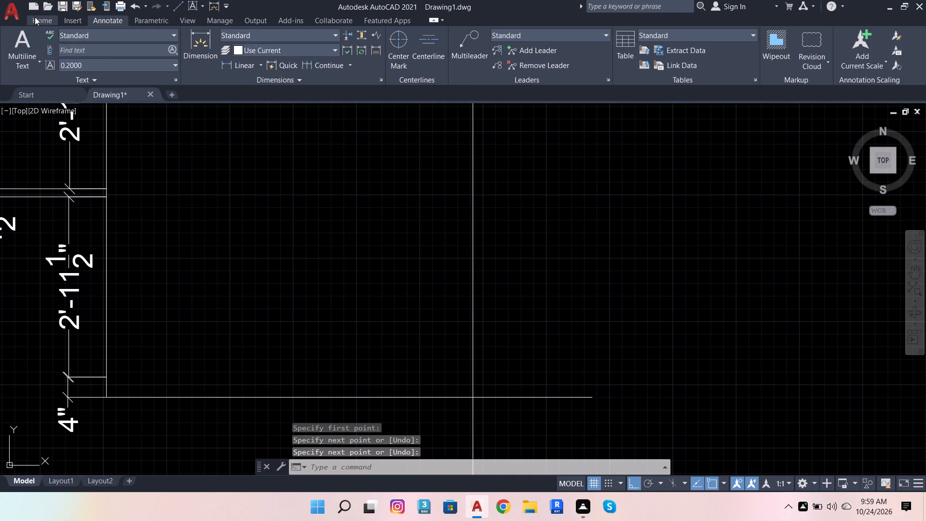
left_click(233, 35)
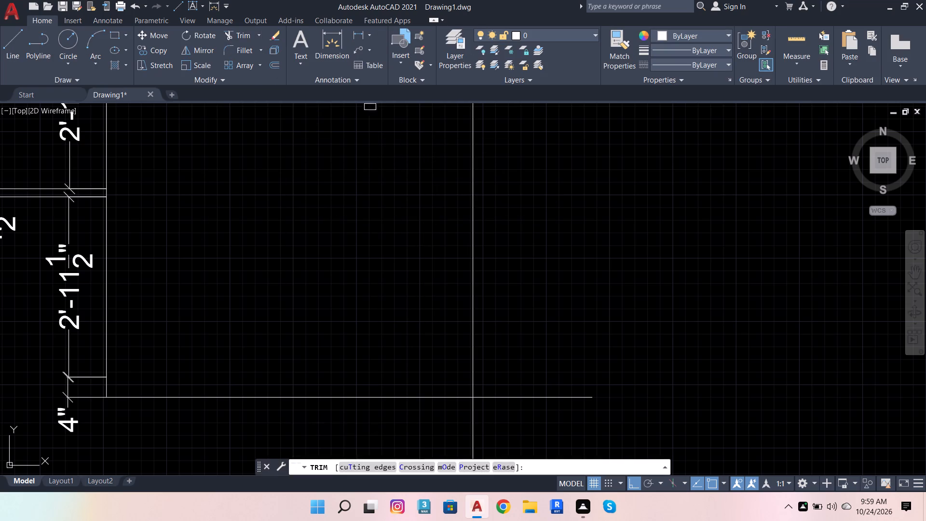
scroll(490, 210, "down", 5)
left_click(501, 233)
scroll(494, 247, "up", 3)
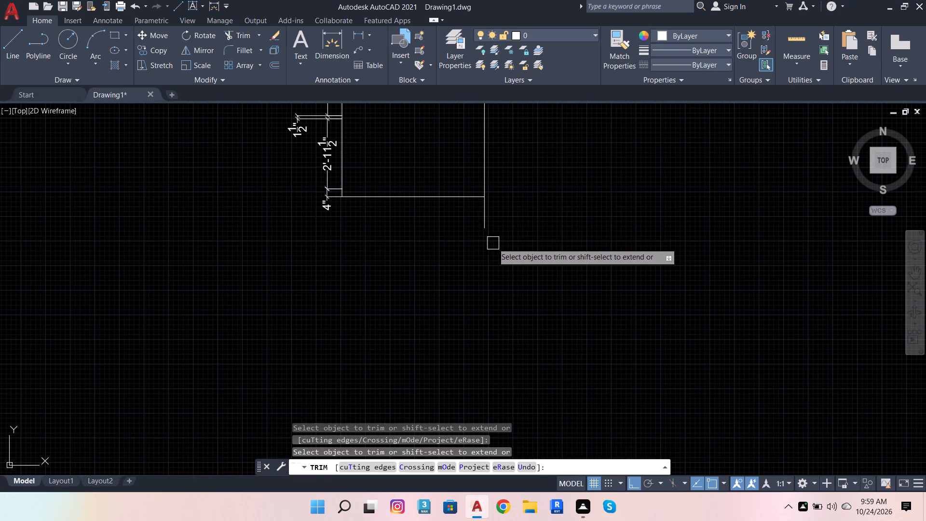
left_click_drag(480, 219, 483, 223)
scroll(517, 280, "down", 3)
key("Escape")
Draw a horizontal line from the lower end of the upper 1 1/2" segment to beyond the right vertical.
scroll(522, 226, "up", 3)
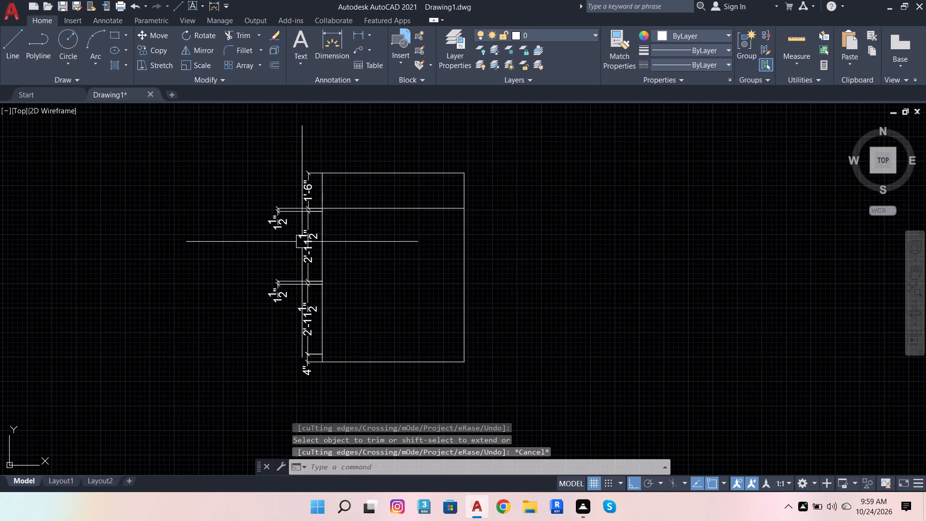
scroll(302, 238, "up", 2)
key("Escape")
left_click(6, 41)
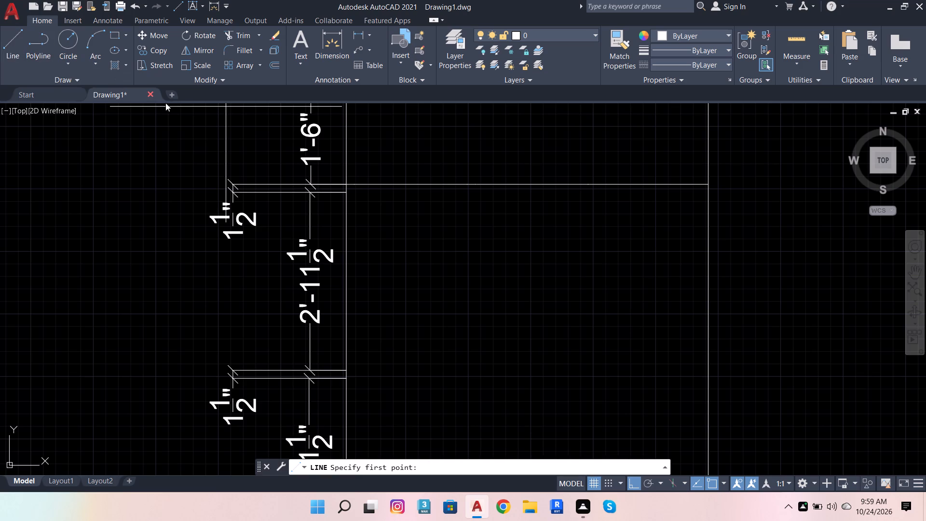
left_click(346, 197)
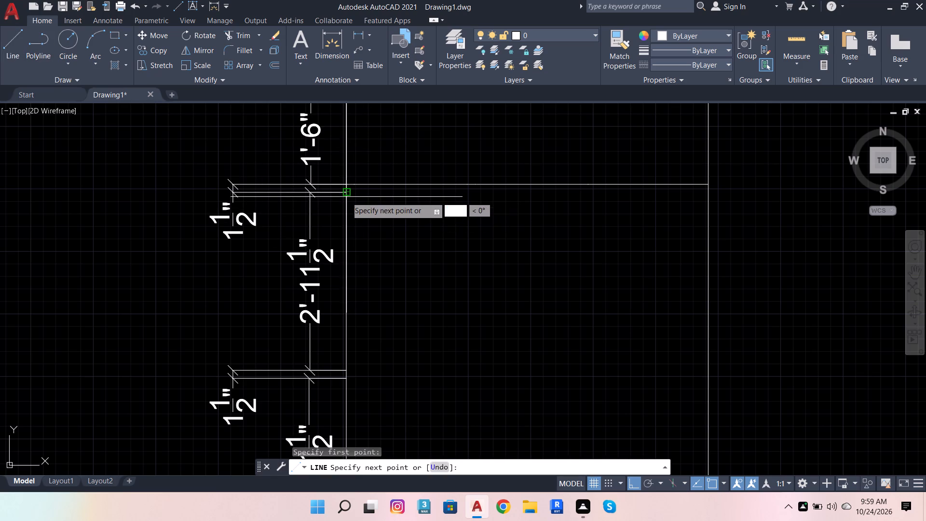
left_click(748, 226)
key("space")
Draw a horizontal line at the upper end of the lower 1 1/2" segment, extending beyond the right vertical.
key("space")
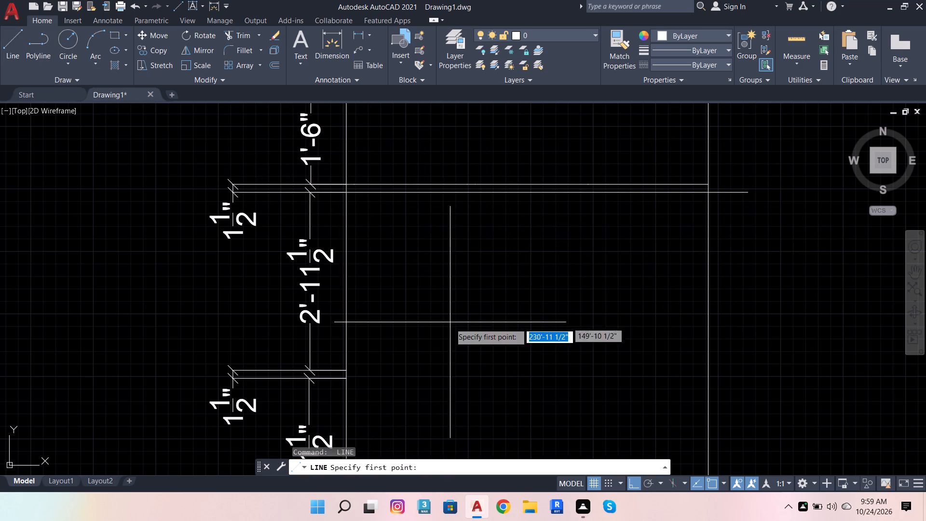
left_click(347, 371)
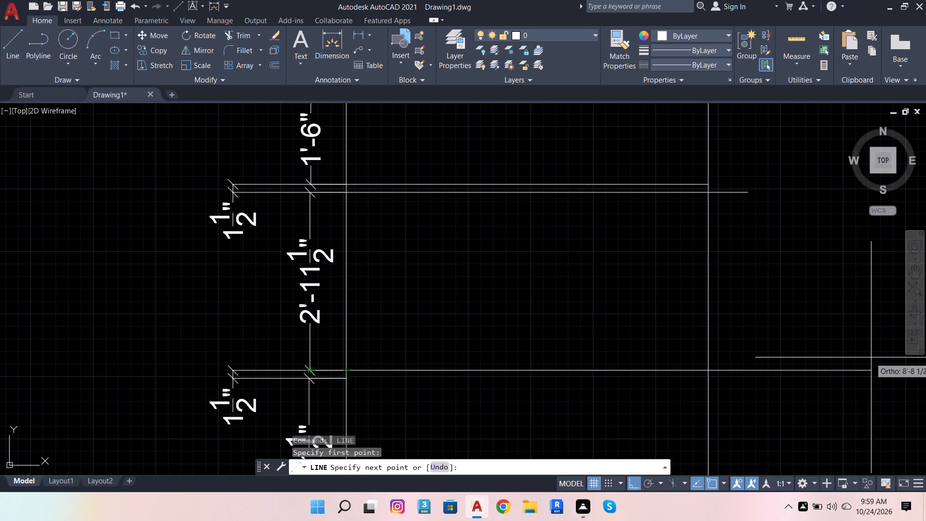
left_click(753, 377)
key("space")
Draw a horizontal line about 6'-9" long from the lower end of the lower 1 1/2" segment past the right vertical.
scroll(840, 299, "down", 2)
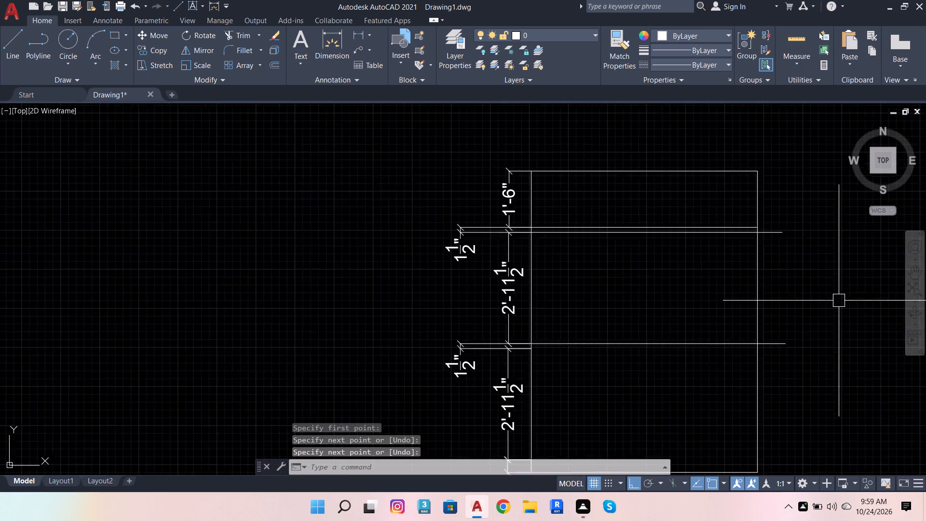
scroll(839, 301, "down", 1)
key("space")
scroll(819, 332, "up", 4)
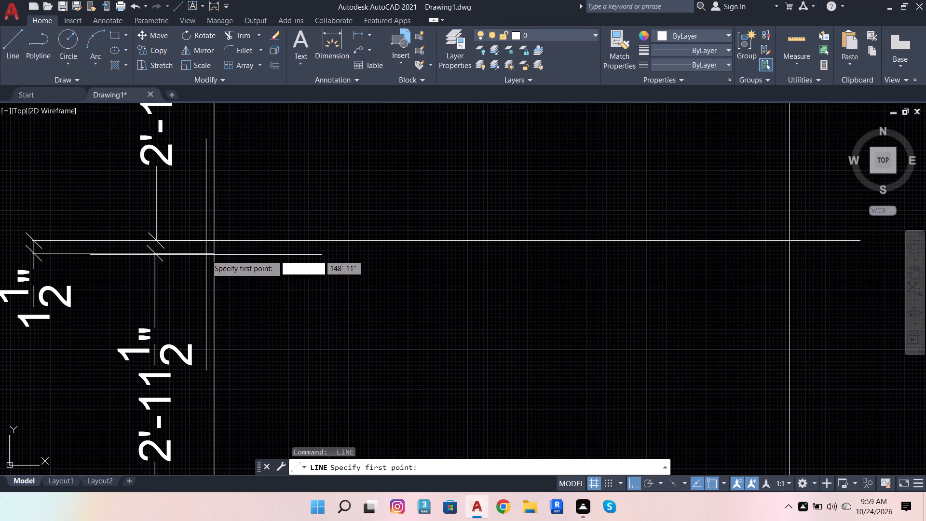
left_click(211, 255)
scroll(711, 295, "down", 1)
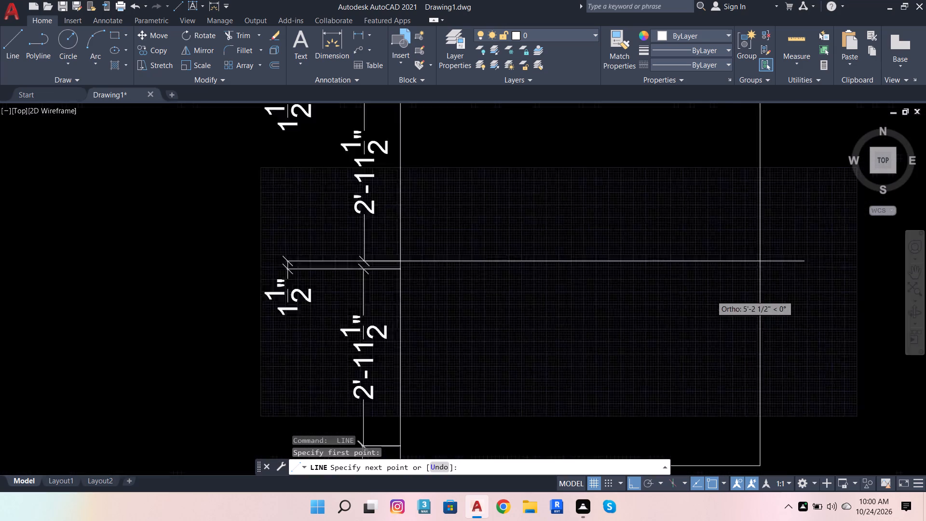
scroll(711, 295, "down", 1)
scroll(770, 289, "up", 2)
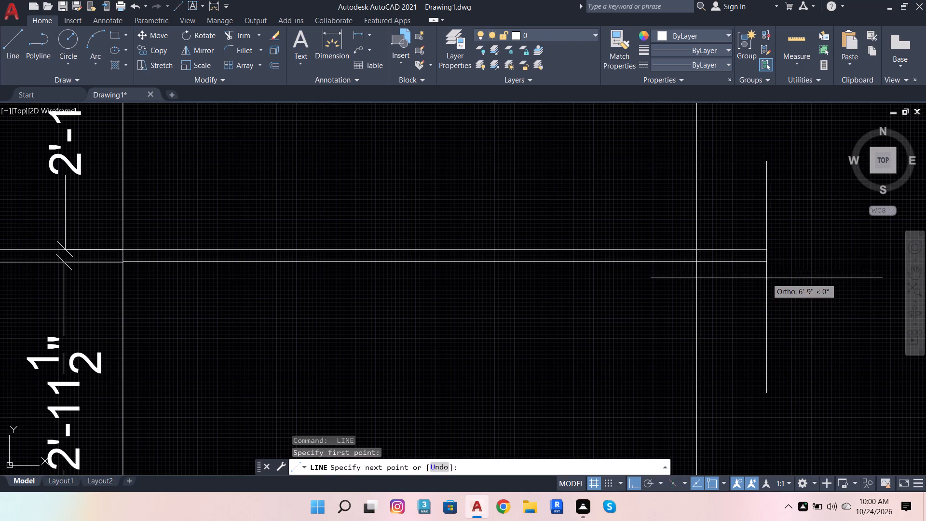
left_click(768, 275)
key("space")
Draw a horizontal line from the upper end of the 4" bottom segment to beyond the right vertical.
scroll(784, 265, "down", 3)
key("space")
scroll(658, 321, "up", 3)
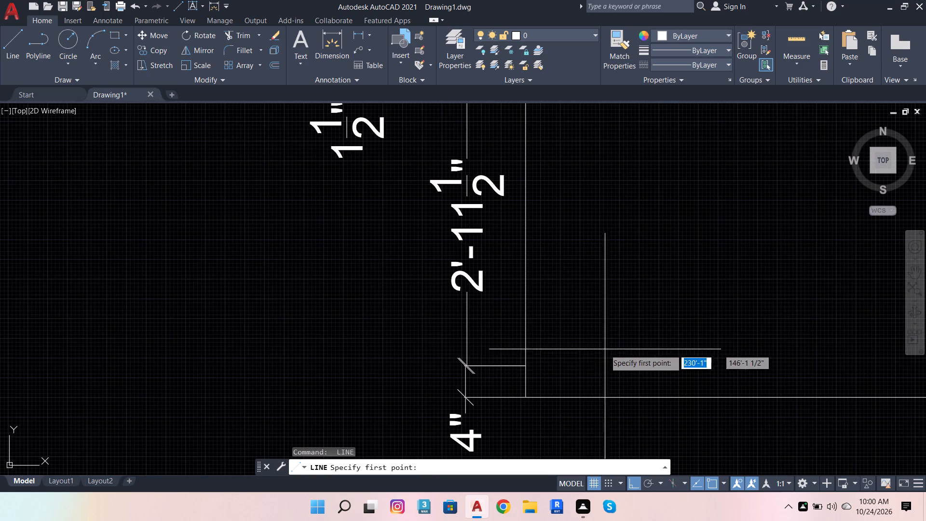
left_click(526, 369)
scroll(336, 360, "down", 4)
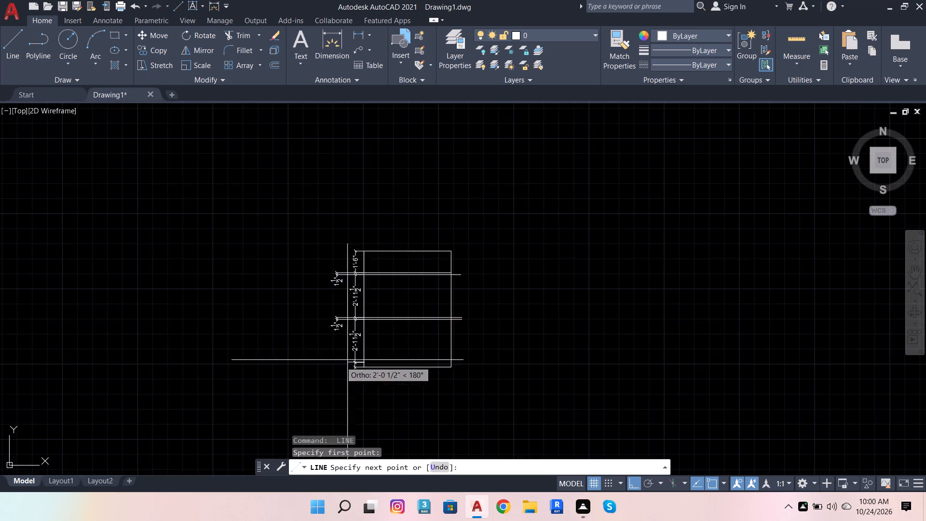
scroll(434, 353, "up", 2)
left_click(526, 368)
scroll(554, 332, "down", 3)
key("Escape")
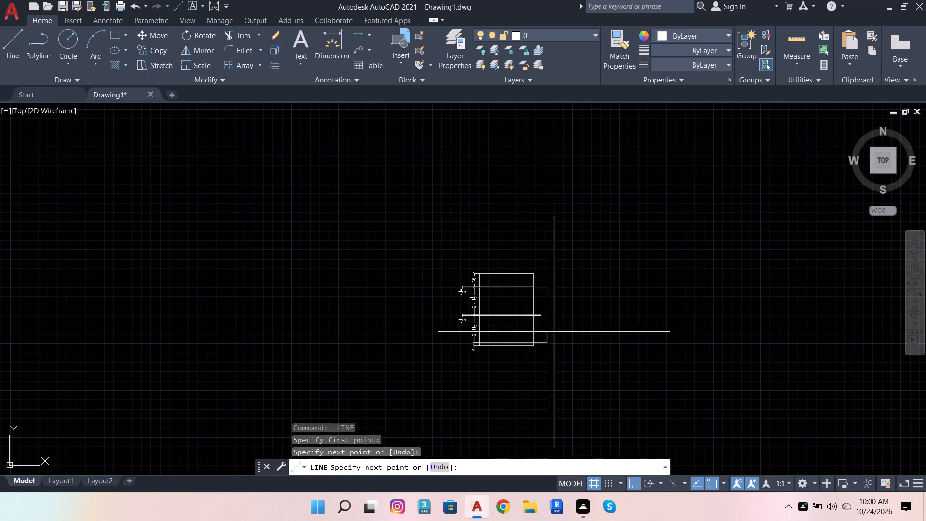
Trim the overhanging ends of the inner horizontal lines beyond the right vertical with one fence across them.
left_click(236, 34)
scroll(530, 301, "up", 3)
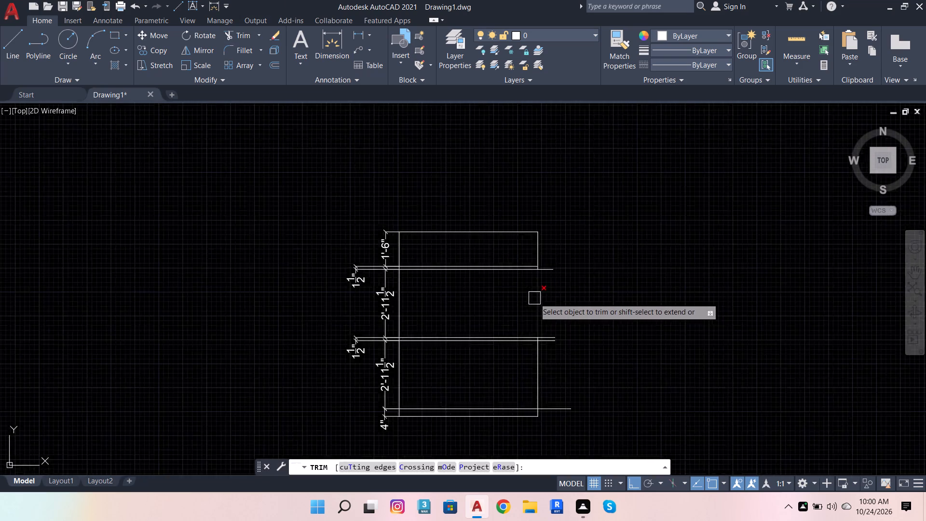
left_click(552, 245)
scroll(552, 404, "down", 2)
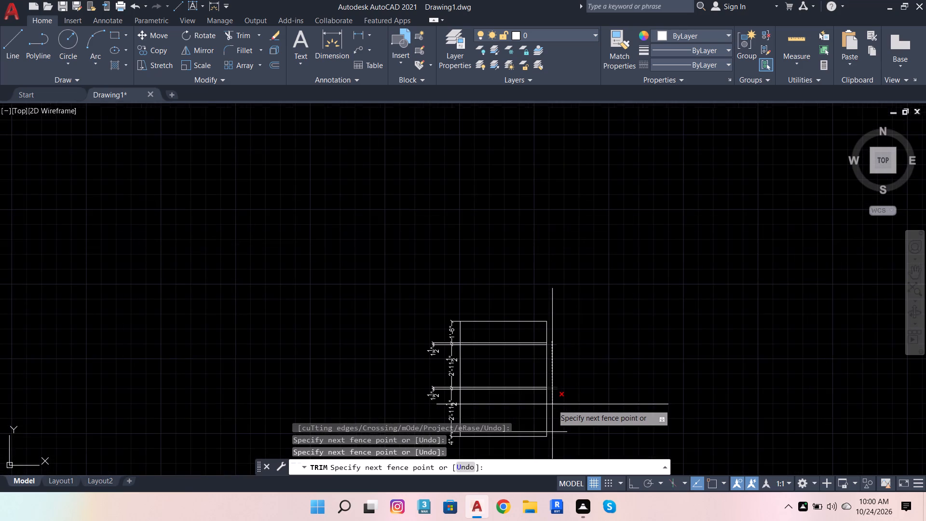
scroll(563, 401, "down", 3)
scroll(570, 423, "up", 3)
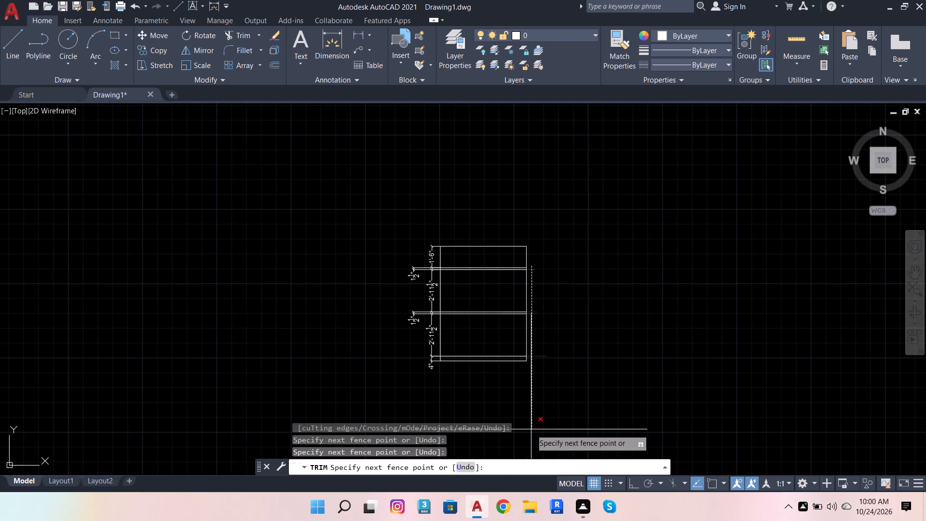
left_click(531, 429)
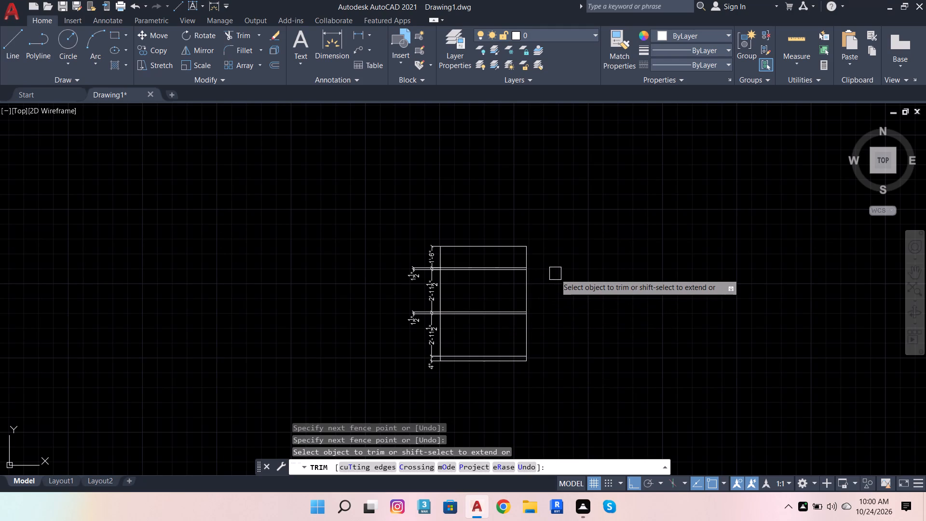
Draw a vertical line just inside the left vertical, from the upper inner horizontal line down past the rectangle's bottom edge.
scroll(458, 261, "up", 3)
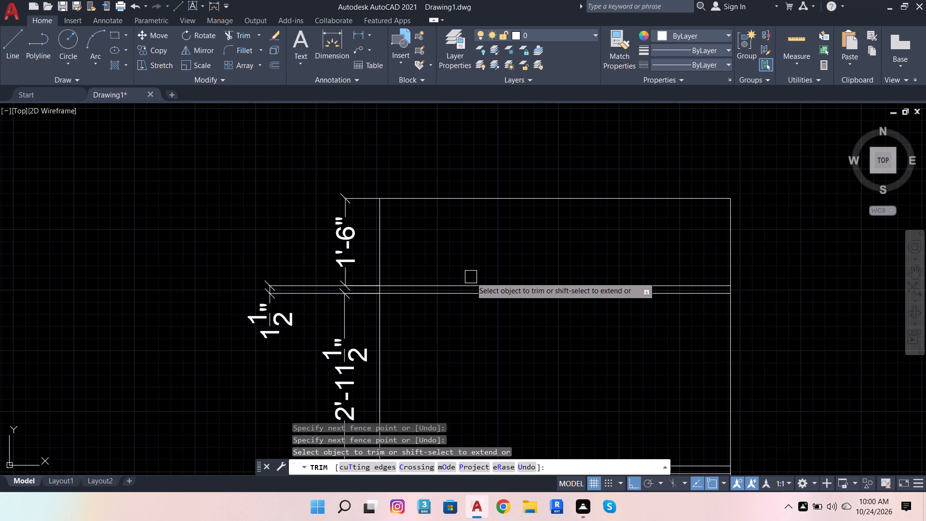
left_click(14, 49)
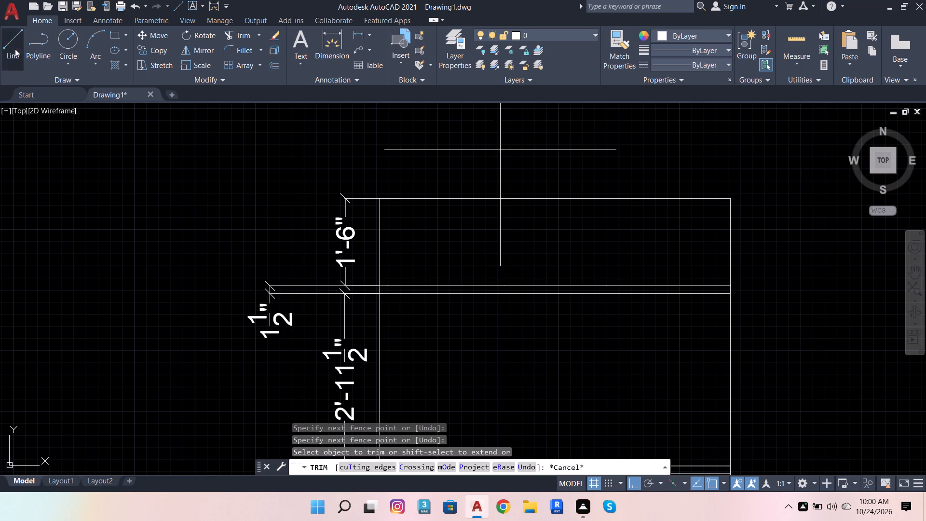
left_click(385, 288)
scroll(482, 211, "down", 4)
scroll(473, 302, "up", 2)
left_click(459, 286)
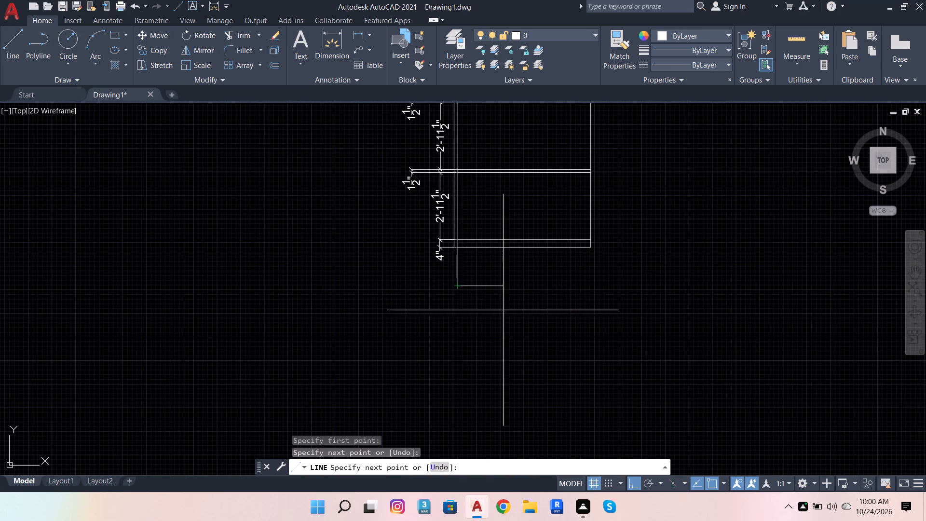
scroll(503, 320, "down", 3)
key("space")
Draw a vertical line at about X 231'-3", from the upper inner horizontal line down past the rectangle's bottom edge.
scroll(508, 268, "up", 3)
key("space")
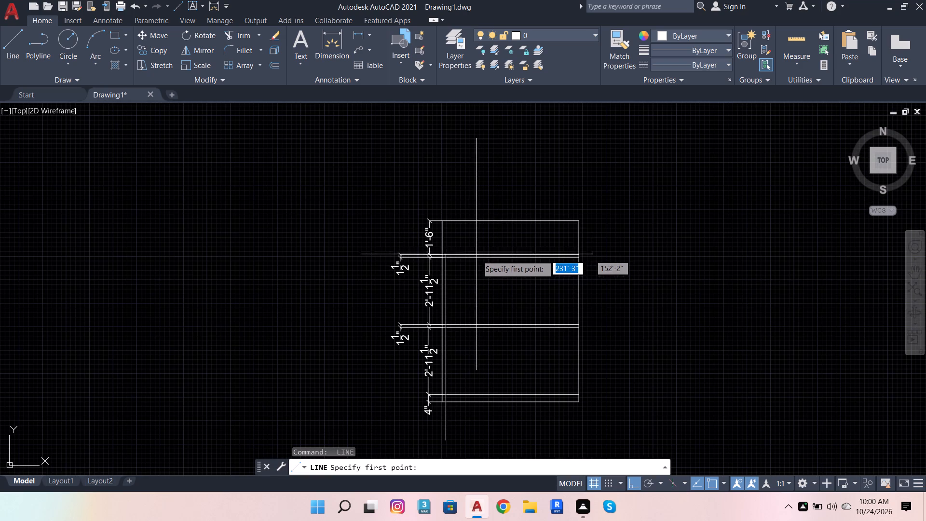
scroll(478, 257, "up", 3)
left_click(517, 239)
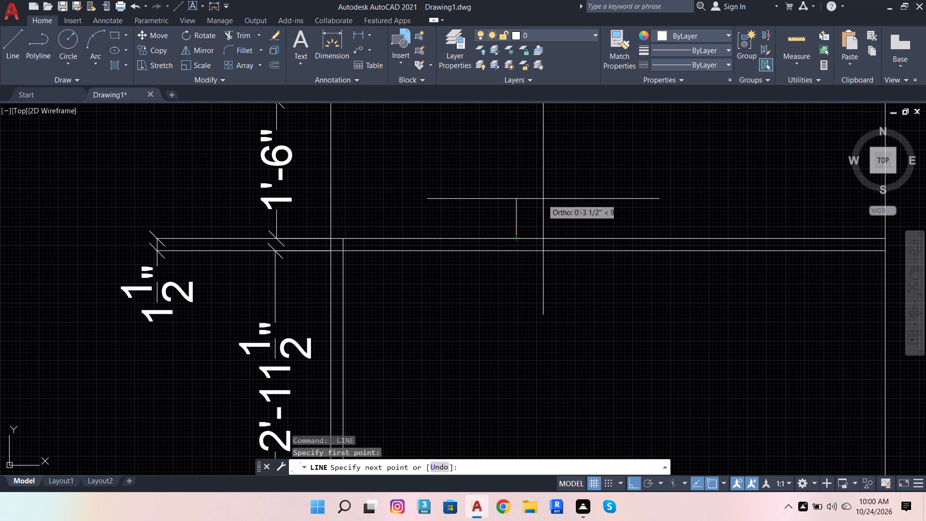
scroll(545, 198, "down", 6)
scroll(546, 255, "up", 3)
left_click(535, 222)
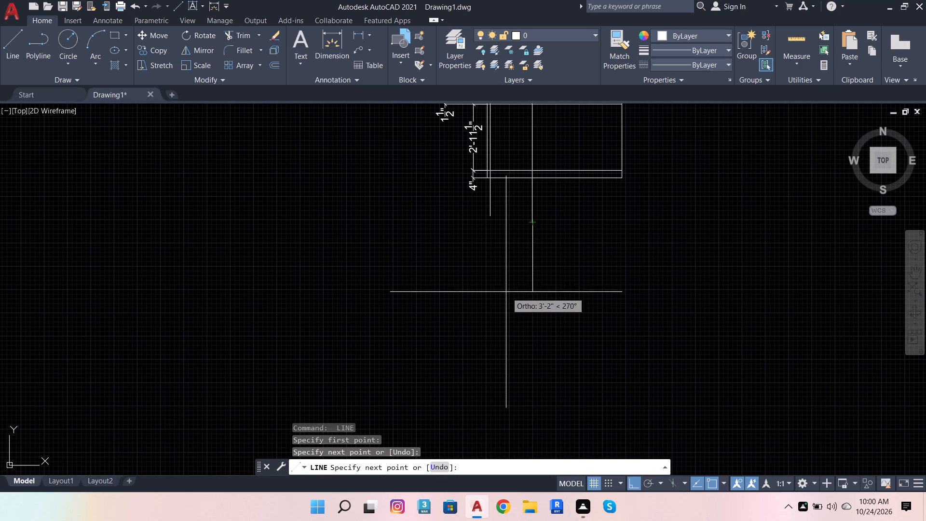
key("space")
Draw a vertical line at about X 233'-1 1/2", from the upper inner horizontal line down past the rectangle's bottom edge.
key("space")
scroll(533, 285, "down", 2)
scroll(550, 187, "up", 3)
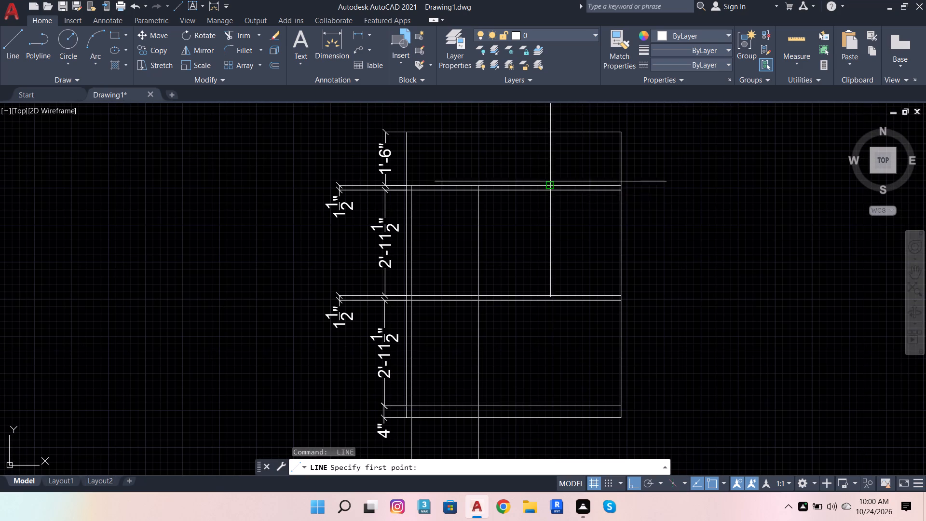
scroll(550, 185, "up", 3)
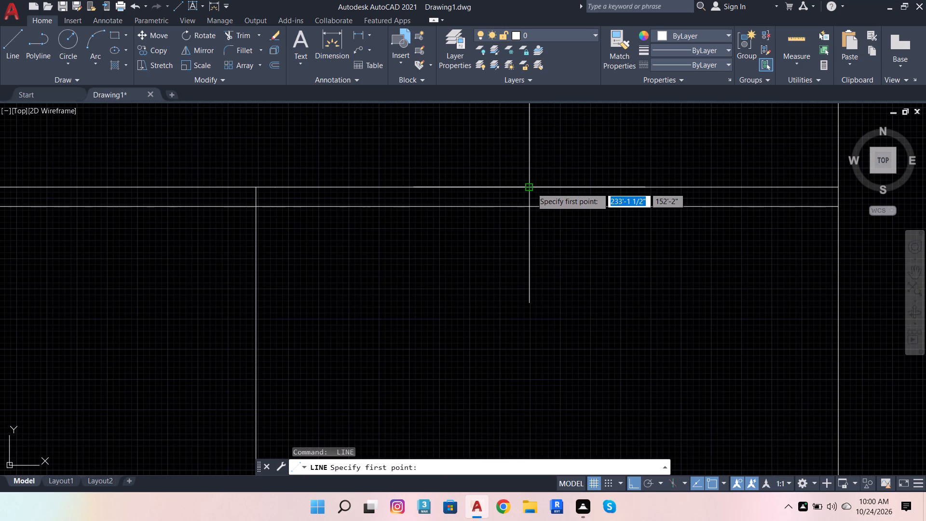
left_click(531, 188)
scroll(570, 180, "down", 5)
left_click(576, 359)
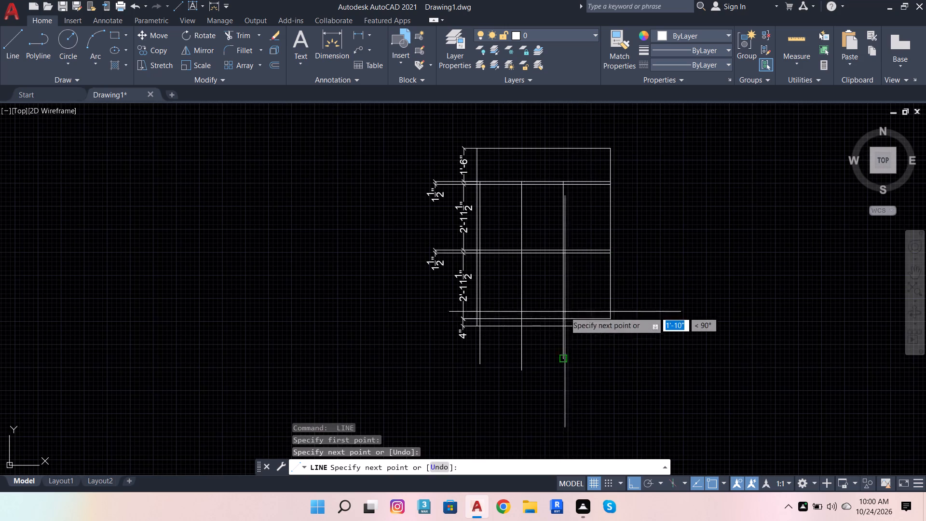
key("space")
Draw a parallel vertical line just right of the rightmost inner vertical, from the upper inner horizontal line past the bottom edge.
key("space")
scroll(567, 197, "up", 3)
left_click(558, 165)
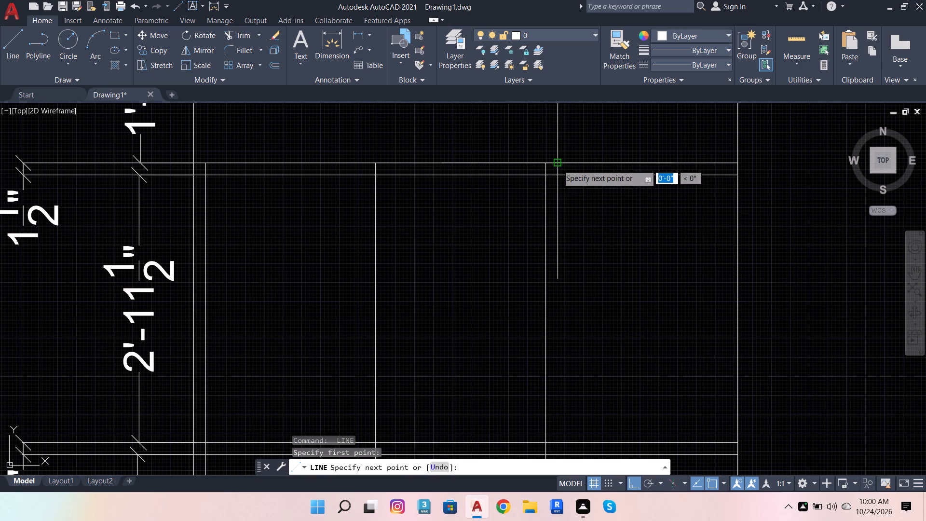
scroll(603, 247, "down", 4)
scroll(603, 329, "up", 4)
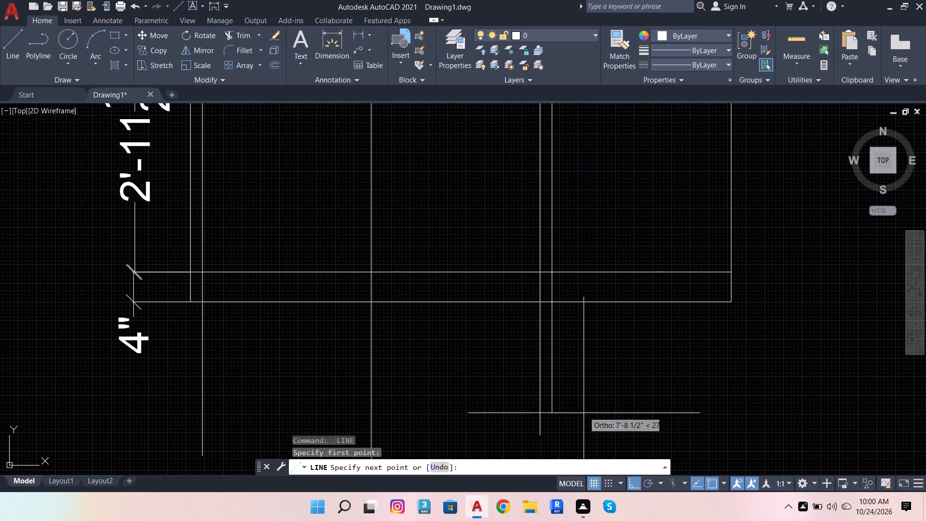
left_click(581, 422)
key("space")
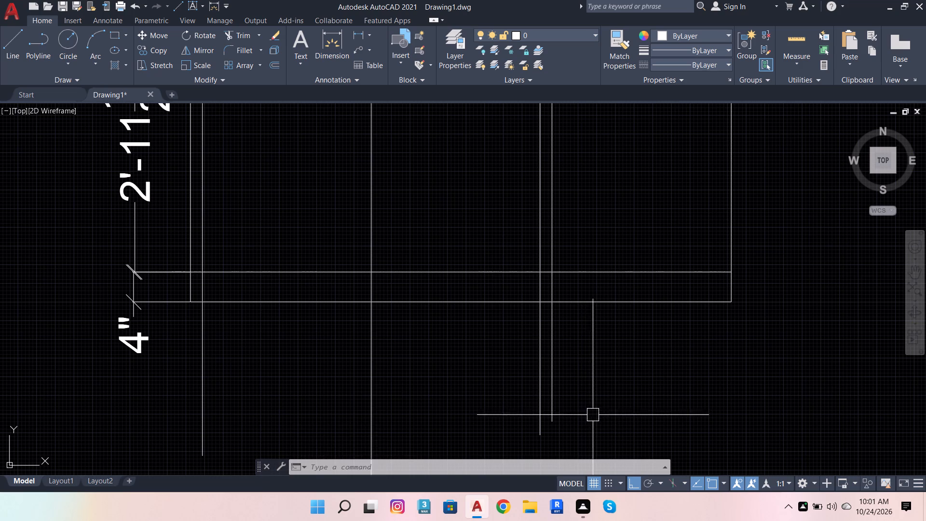
Draw a parallel vertical line just right of the inner vertical at X 231'-3", from the upper inner horizontal line past the bottom edge.
scroll(588, 425, "down", 2)
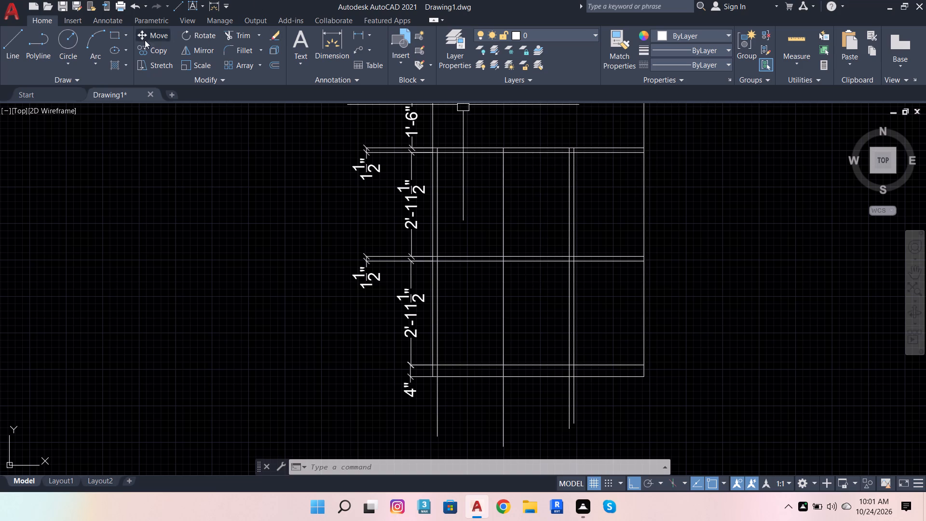
left_click(10, 49)
scroll(495, 148, "up", 3)
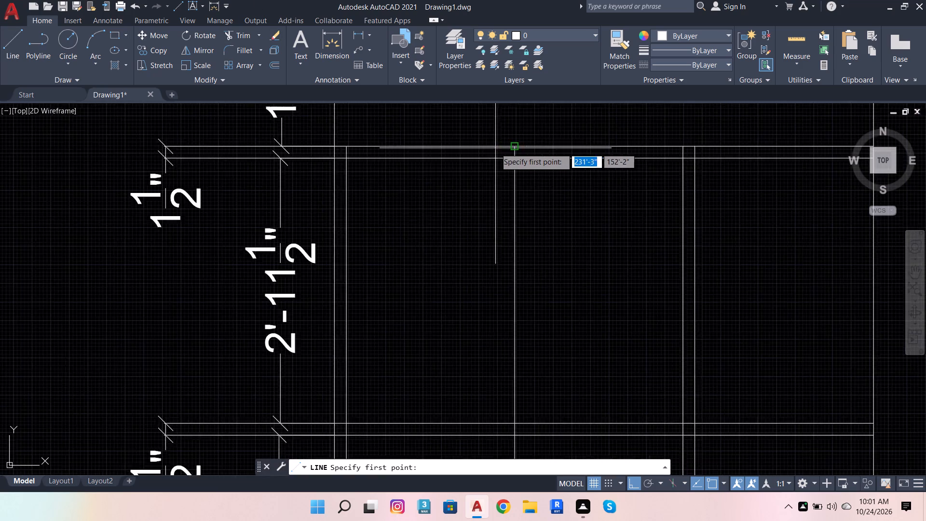
left_click(542, 146)
scroll(553, 139, "down", 3)
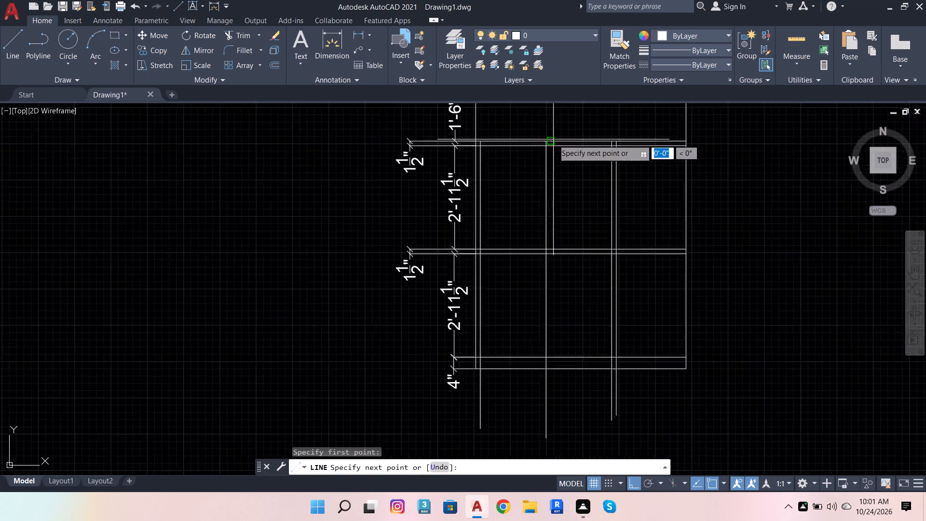
scroll(553, 139, "down", 3)
scroll(572, 212, "up", 4)
left_click(481, 184)
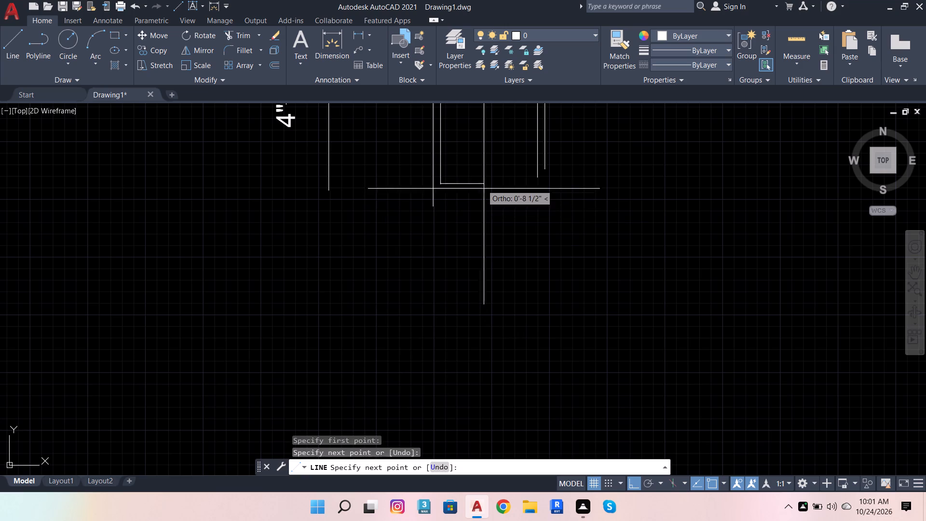
scroll(501, 249, "down", 4)
Trim the overhanging ends of all inner verticals below the rectangle's bottom edge with one fence across them.
left_click(243, 37)
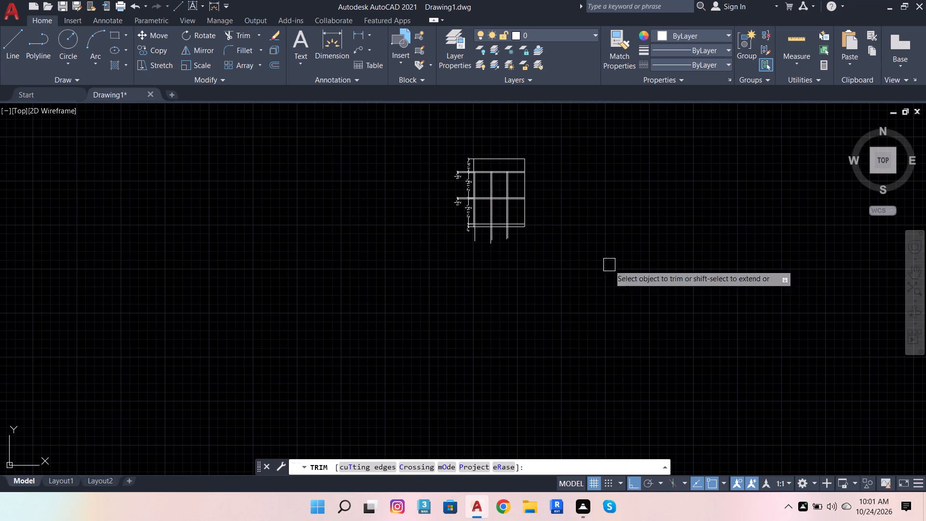
scroll(561, 254, "up", 3)
left_click(411, 168)
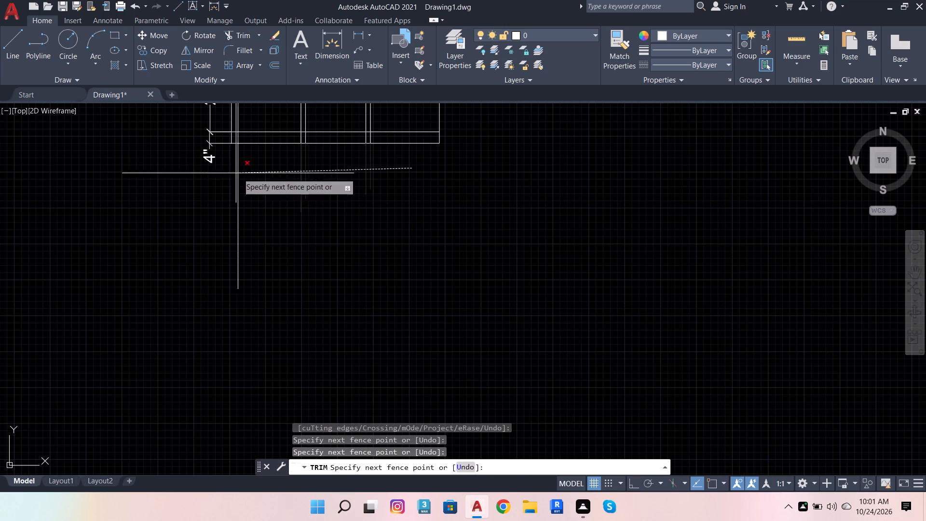
left_click(202, 175)
Trim the middle pair of horizontal lines out of the centre bay between the middle and right pairs of verticals.
scroll(348, 284, "down", 4)
scroll(336, 235, "up", 5)
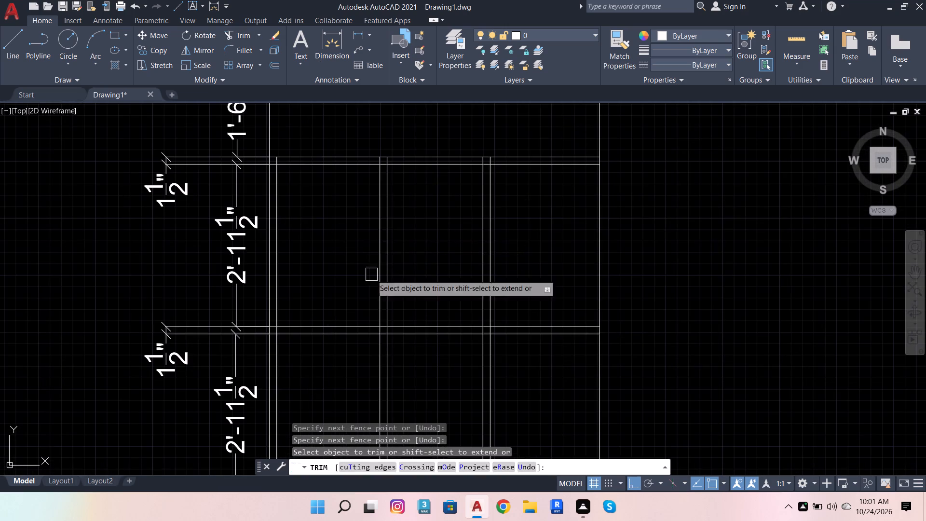
scroll(383, 329, "up", 3)
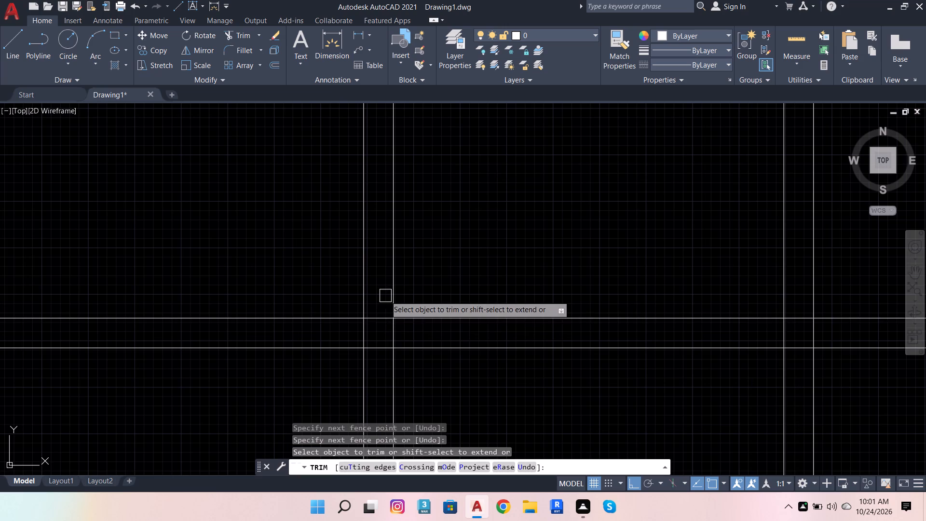
scroll(456, 326, "down", 4)
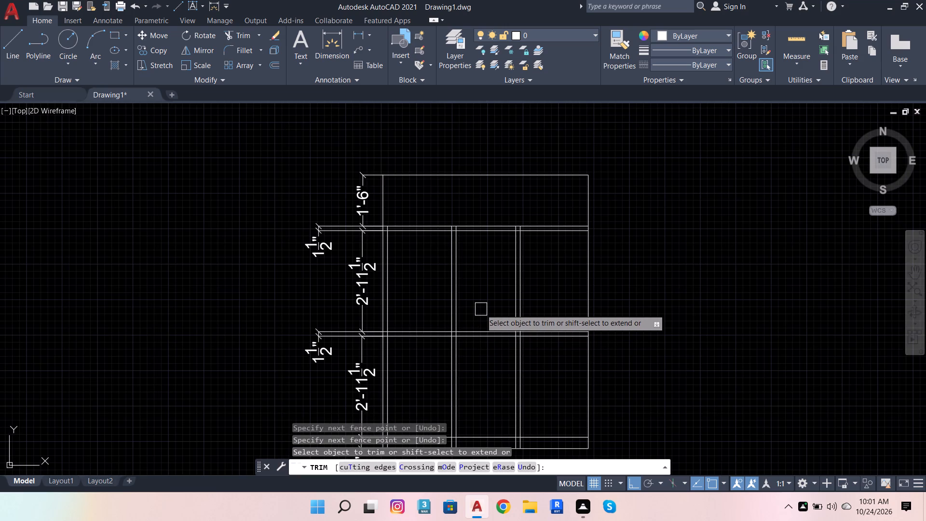
left_click(481, 309)
left_click(476, 352)
Trim the middle pair of horizontal lines inside the middle, right and left pairs of verticals.
scroll(447, 327, "up", 4)
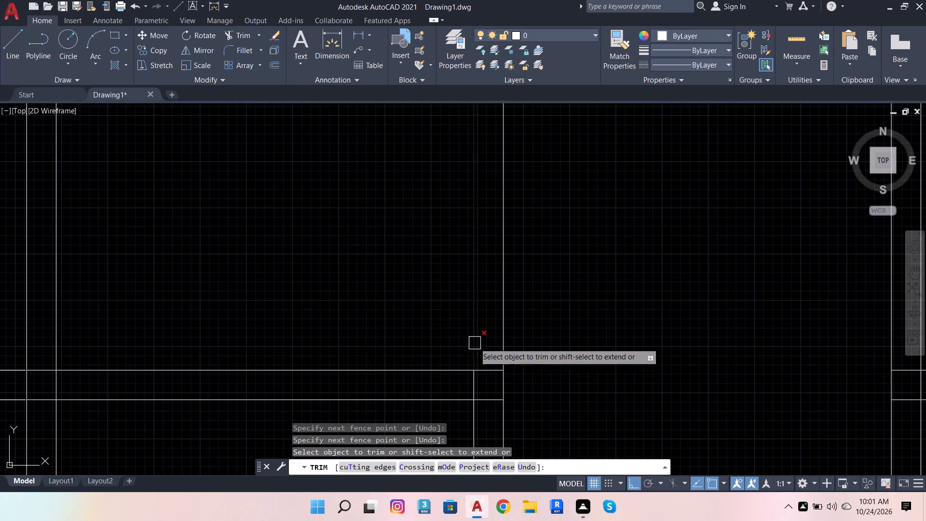
left_click(490, 359)
left_click(487, 415)
scroll(578, 331, "down", 5)
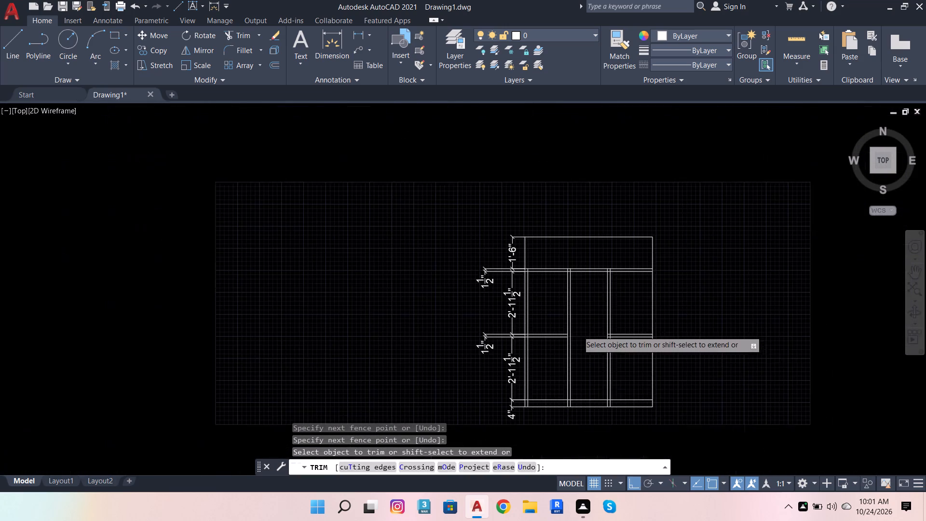
scroll(657, 349, "up", 1)
scroll(559, 332, "up", 3)
scroll(618, 325, "up", 3)
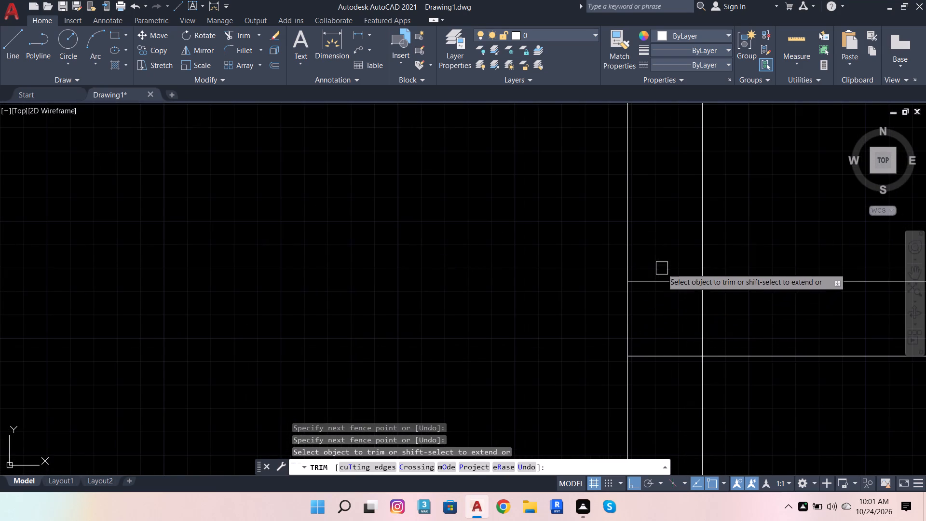
left_click(662, 268)
left_click_drag(653, 391, 658, 388)
scroll(766, 339, "down", 5)
scroll(539, 346, "up", 4)
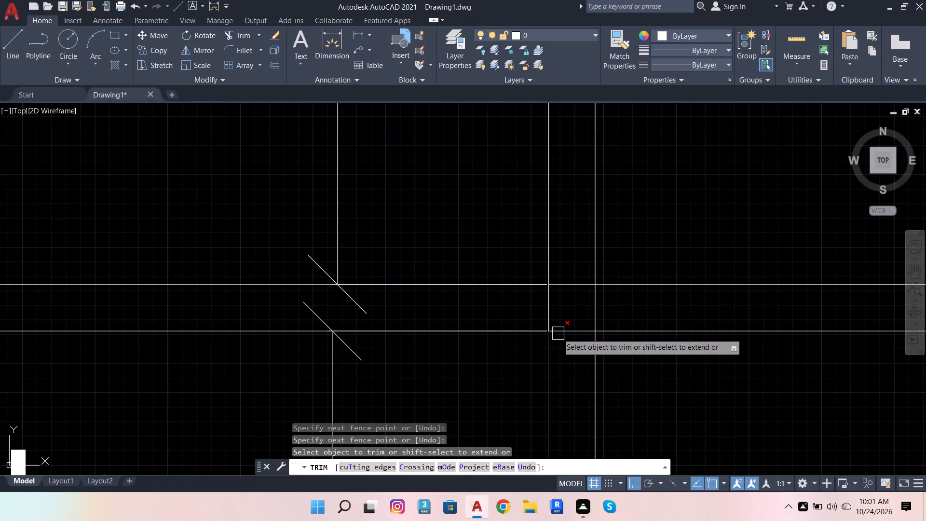
left_click(574, 270)
left_click(570, 343)
Trim the lower ends of the inner verticals out of the 4" strip at the bottom of the rectangle.
scroll(561, 304, "down", 1)
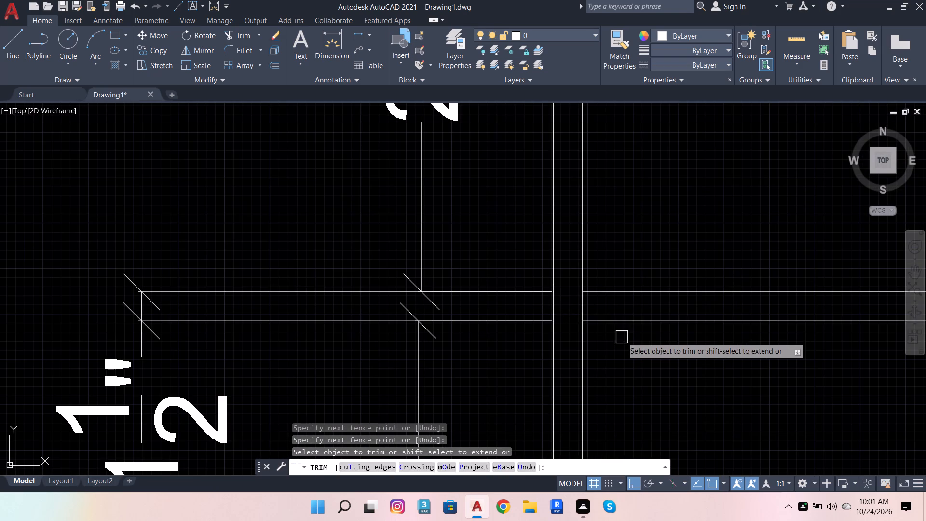
scroll(616, 346, "down", 8)
scroll(646, 363, "up", 7)
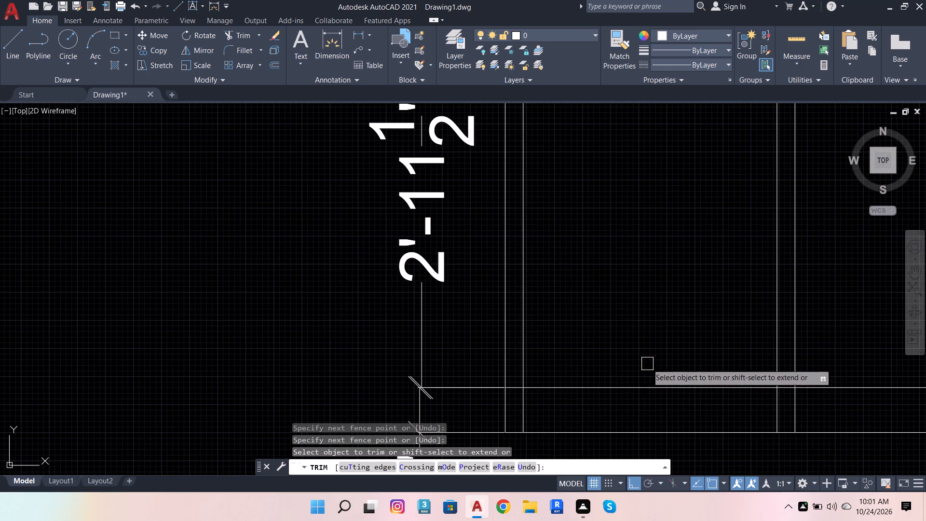
left_click(521, 410)
scroll(413, 394, "down", 4)
scroll(489, 410, "up", 4)
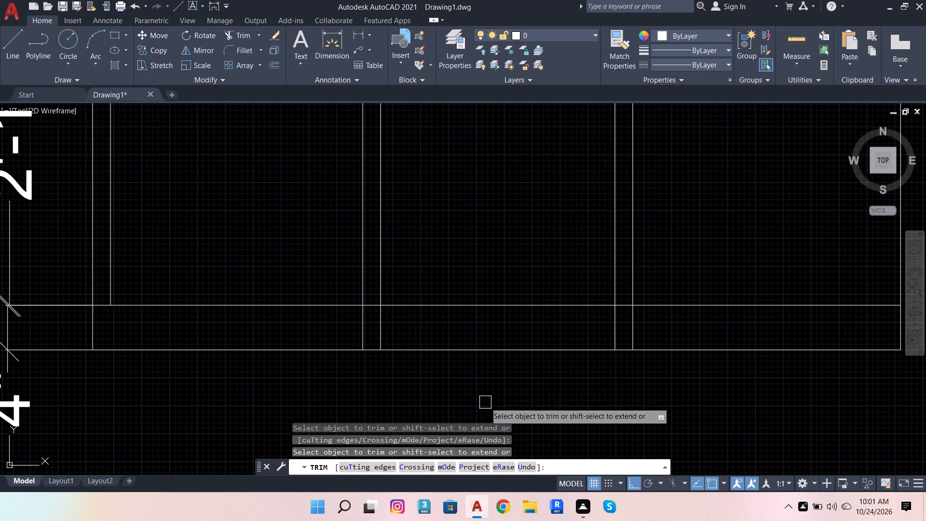
left_click(320, 325)
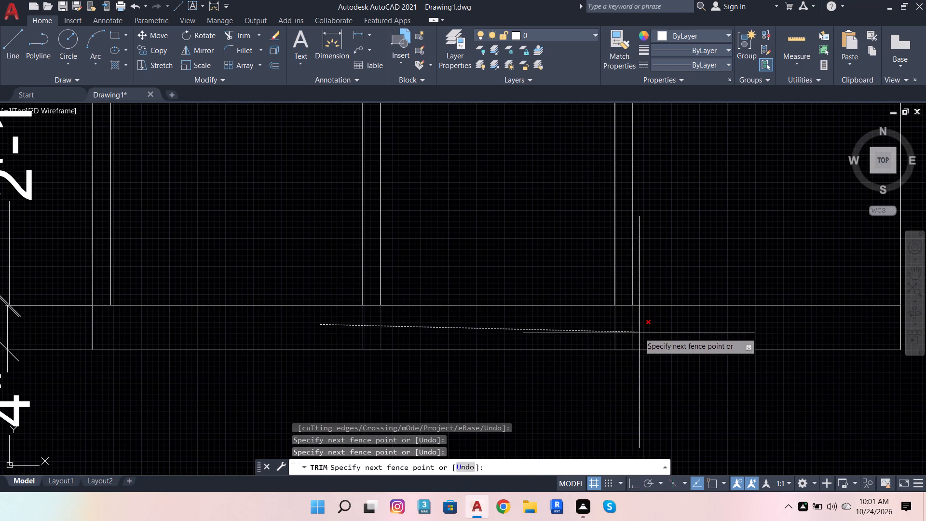
left_click(642, 331)
Trim the upper ends of the inner verticals out of the 1 1/2" band between the upper pair of horizontal lines.
scroll(412, 358, "down", 5)
scroll(438, 309, "up", 2)
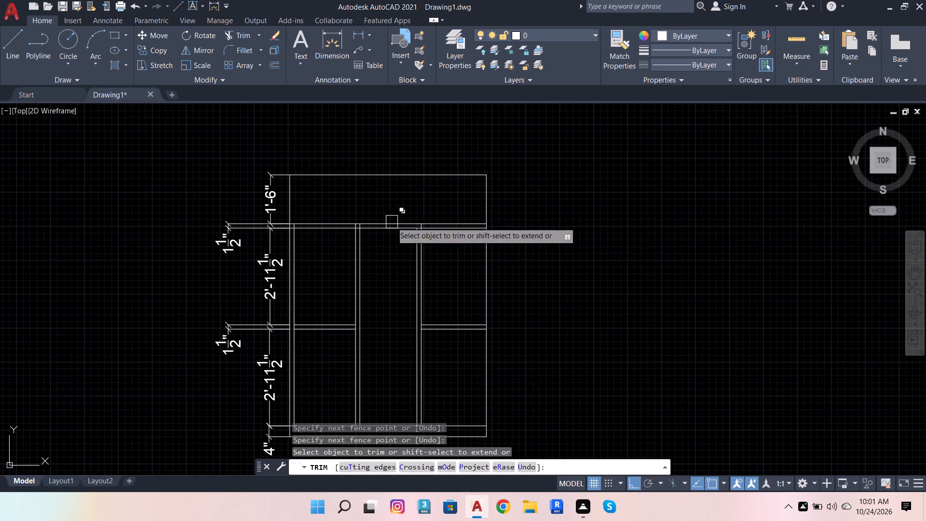
scroll(381, 221, "up", 3)
scroll(233, 243, "up", 3)
left_click(248, 240)
scroll(591, 263, "down", 4)
left_click(716, 264)
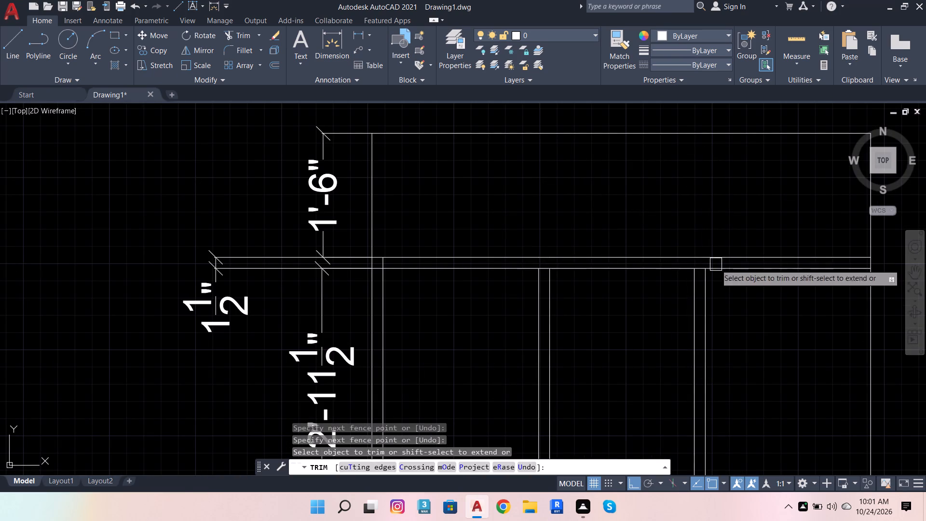
scroll(394, 264, "up", 3)
left_click(341, 262)
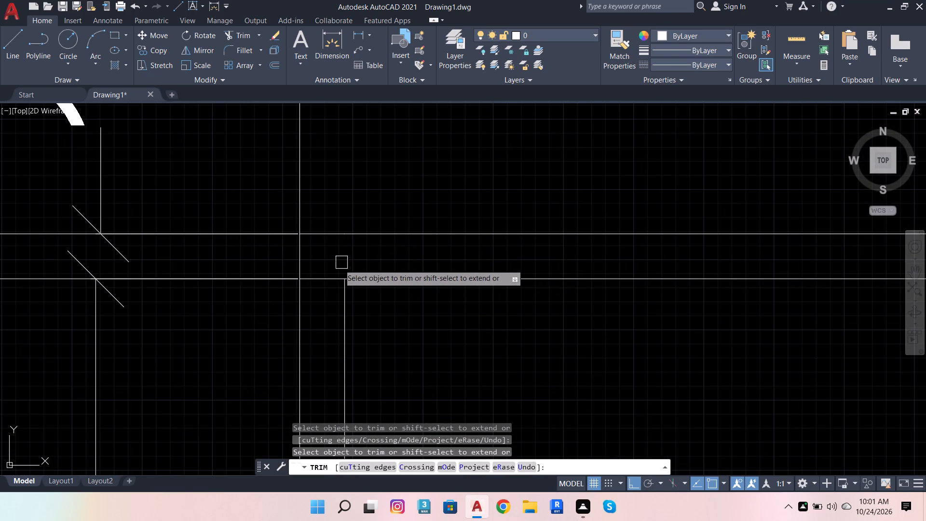
scroll(185, 322, "down", 4)
key("Escape")
scroll(409, 308, "up", 3)
scroll(464, 276, "down", 3)
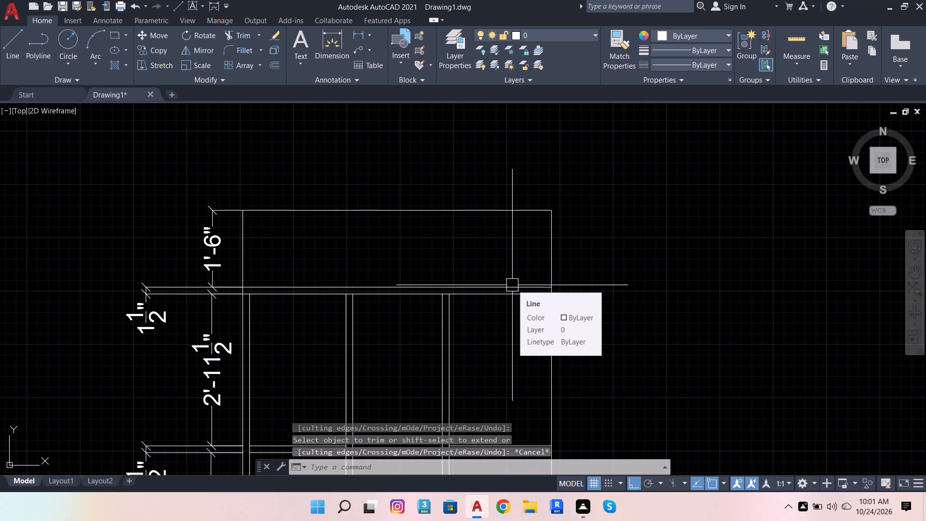
left_click(424, 299)
key("Escape")
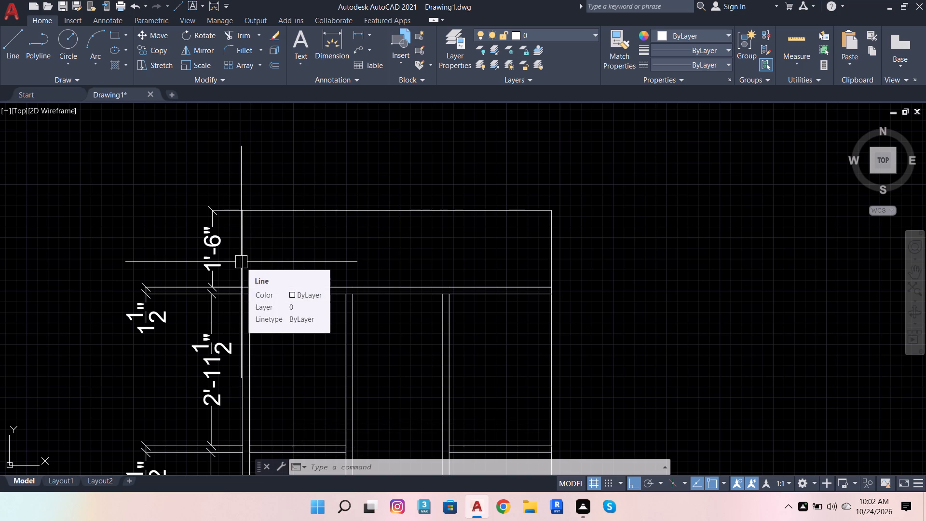
Trim the lower line of the upper horizontal pair inside the middle and right pairs of verticals.
scroll(388, 258, "down", 1)
scroll(406, 291, "up", 3)
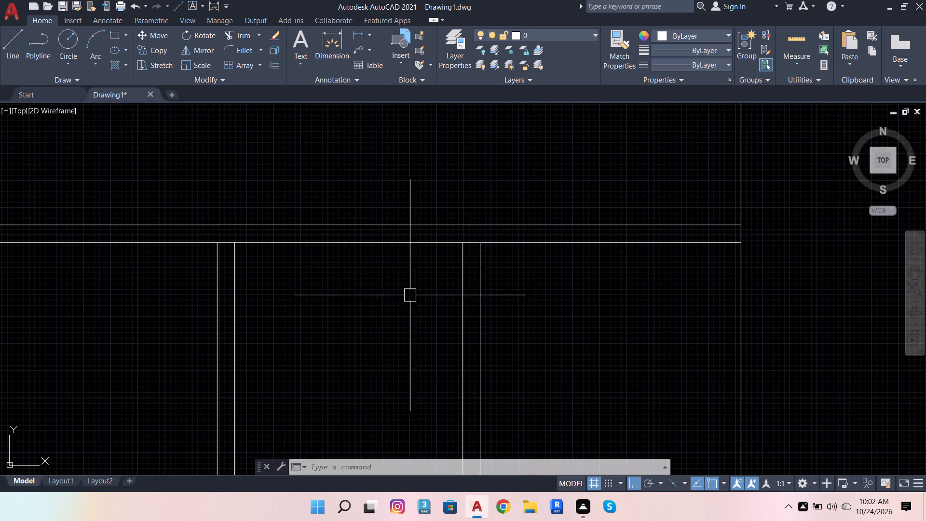
left_click(234, 29)
scroll(231, 250, "up", 2)
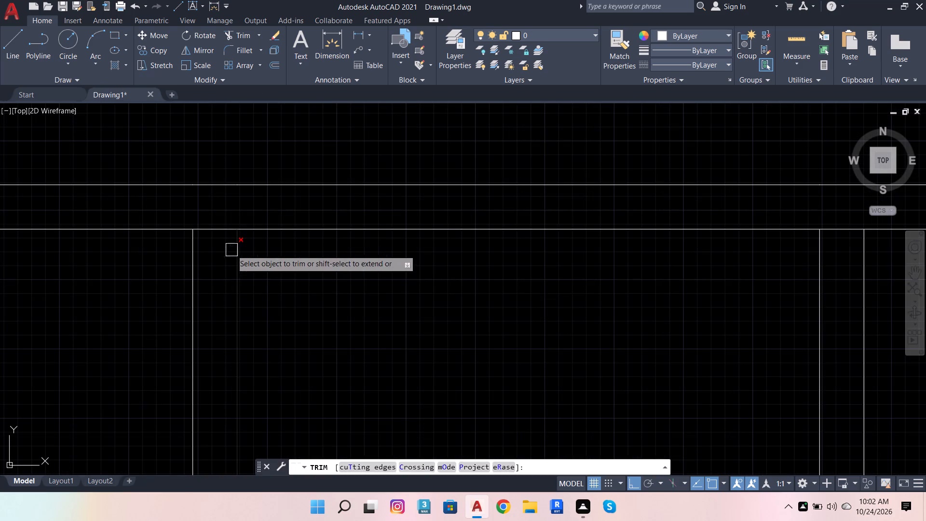
left_click(214, 230)
scroll(232, 305, "up", 1)
scroll(246, 332, "down", 4)
scroll(338, 335, "up", 3)
scroll(335, 277, "up", 1)
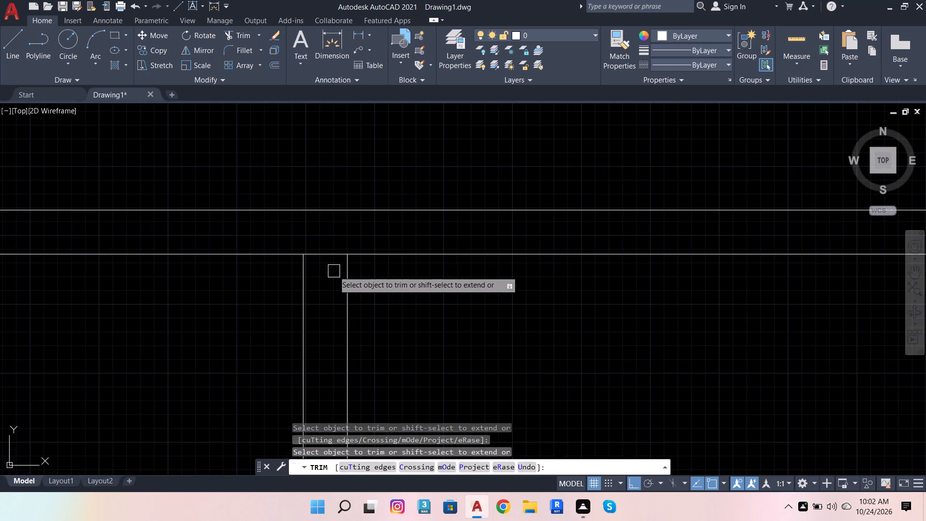
left_click(325, 254)
scroll(504, 312, "down", 4)
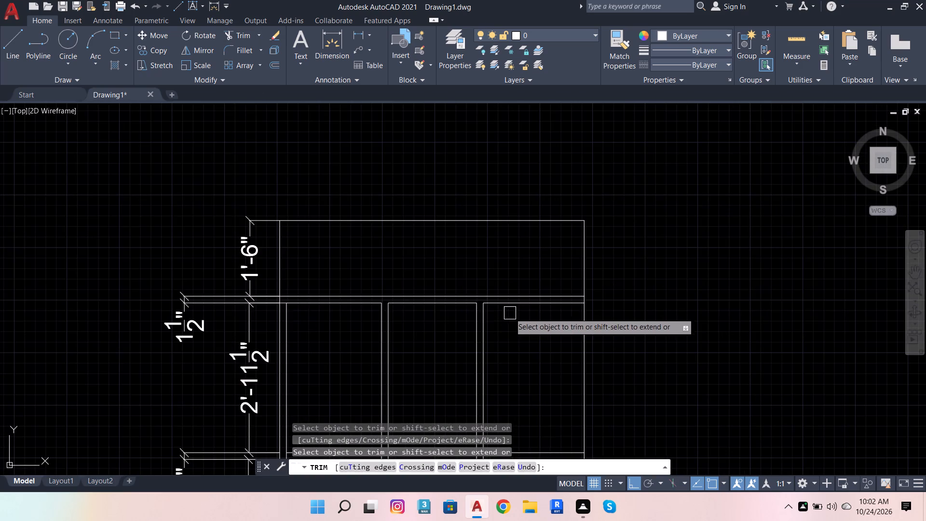
Offset the top line of the middle bay 1'1" downward.
key("Escape")
scroll(454, 312, "up", 2)
left_click(453, 295)
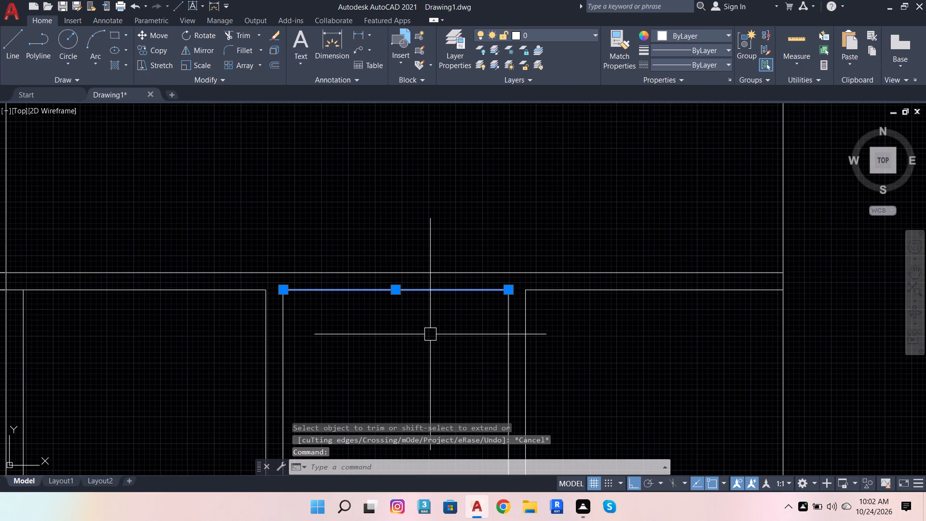
key("o")
key("Return")
left_click(506, 293)
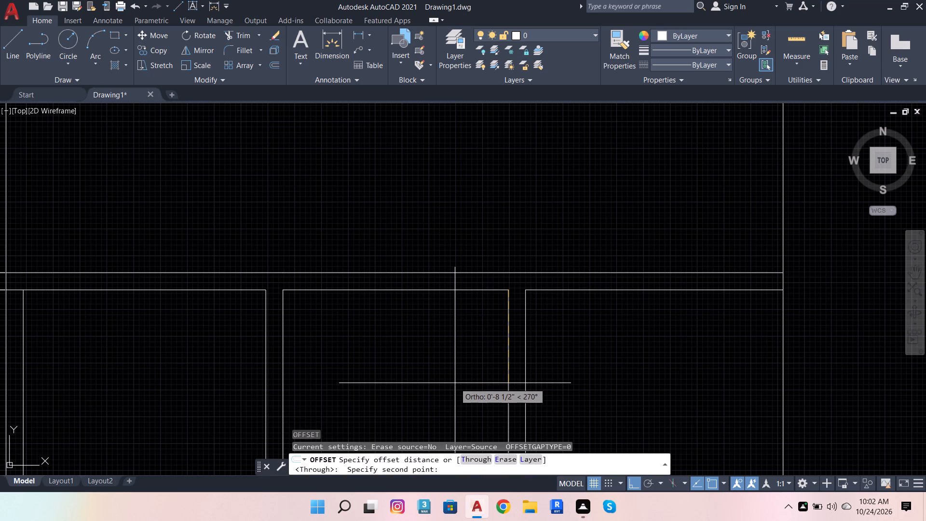
key("1")
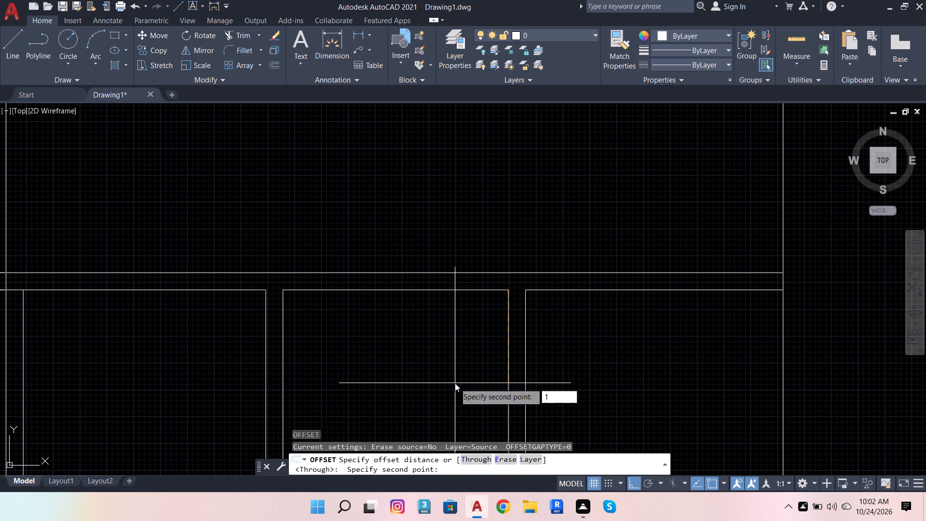
type("'1")
key("Return")
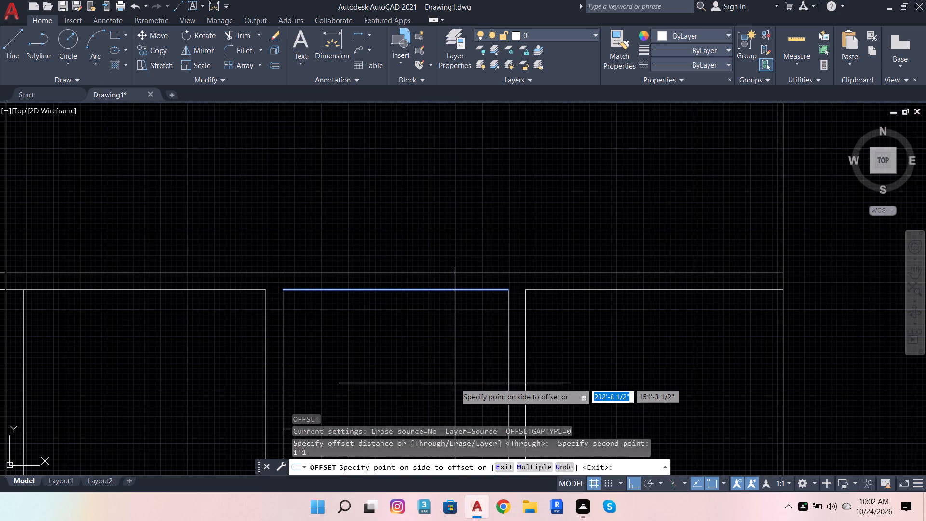
left_click(455, 383)
Offset the new horizontal line in the middle bay 1.6" downward to make a shelf pair.
scroll(408, 232, "down", 4)
scroll(401, 272, "up", 3)
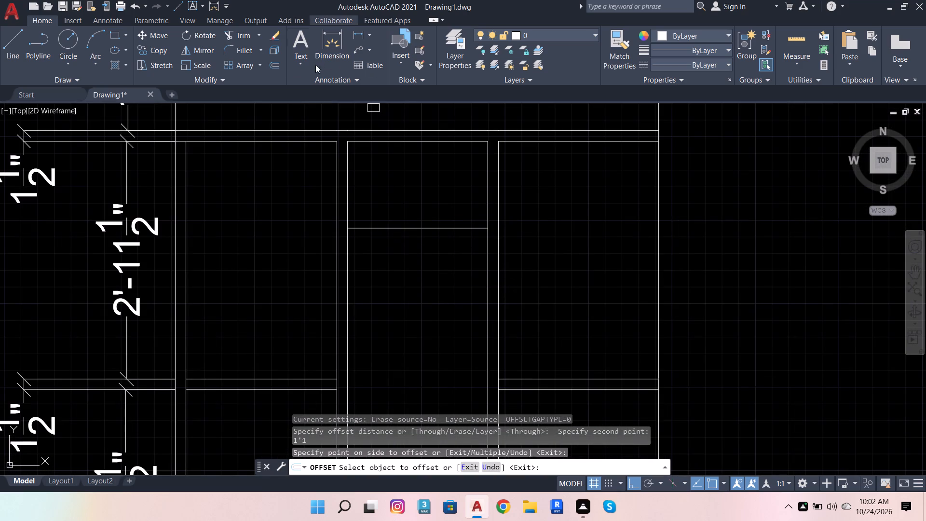
left_click(278, 65)
left_click(489, 231)
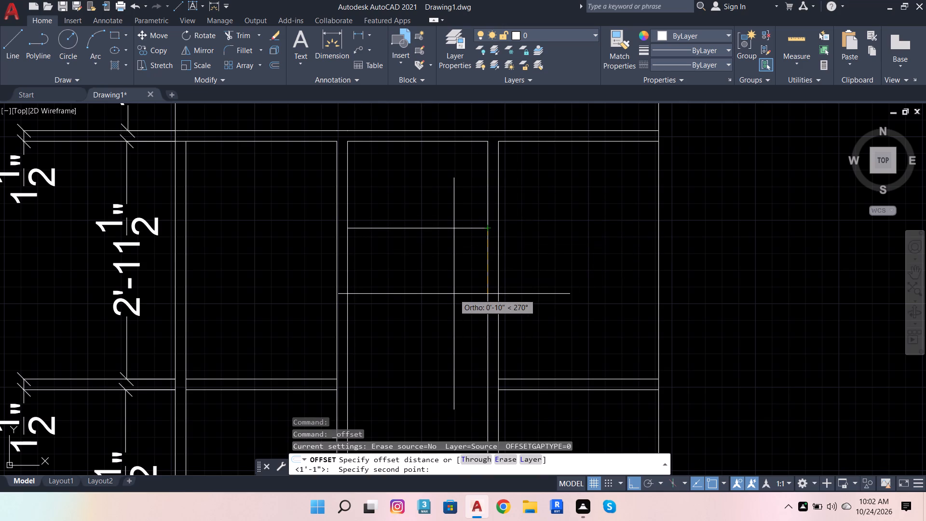
type("1.6")
key("Return")
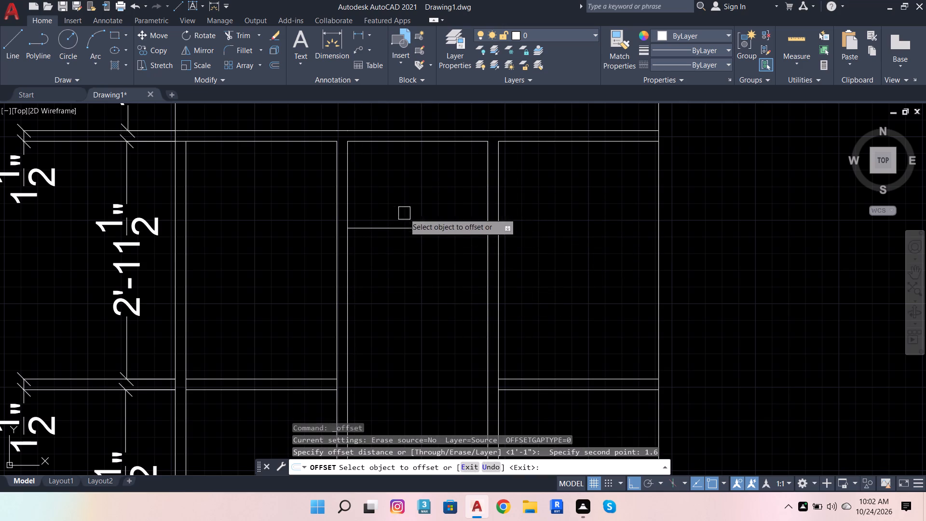
left_click(407, 230)
left_click(407, 277)
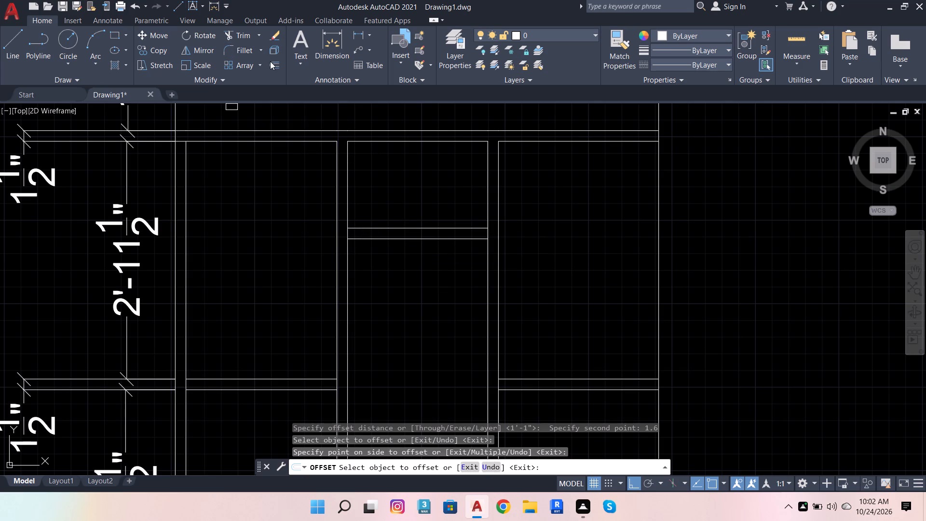
Offset the lower line of the middle bay's first shelf pair 1'1" downward.
left_click(270, 61)
left_click(355, 238)
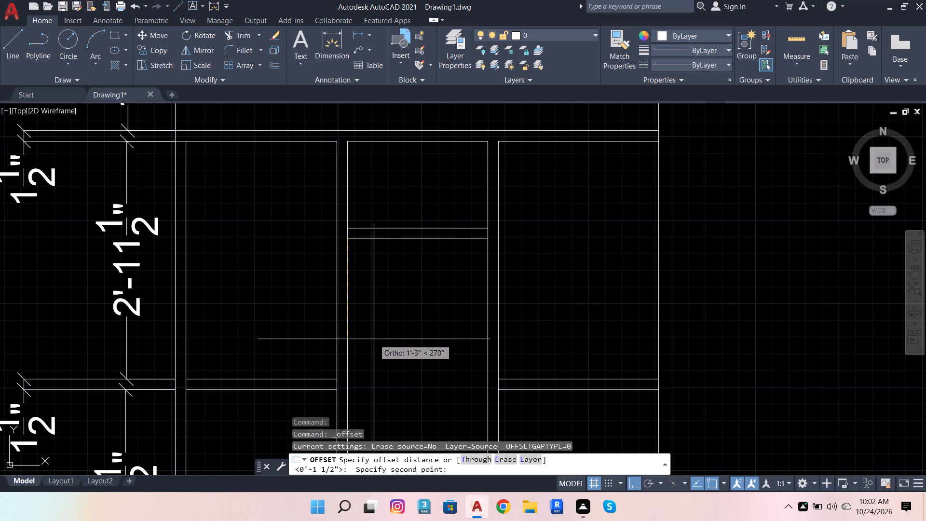
type("1'1")
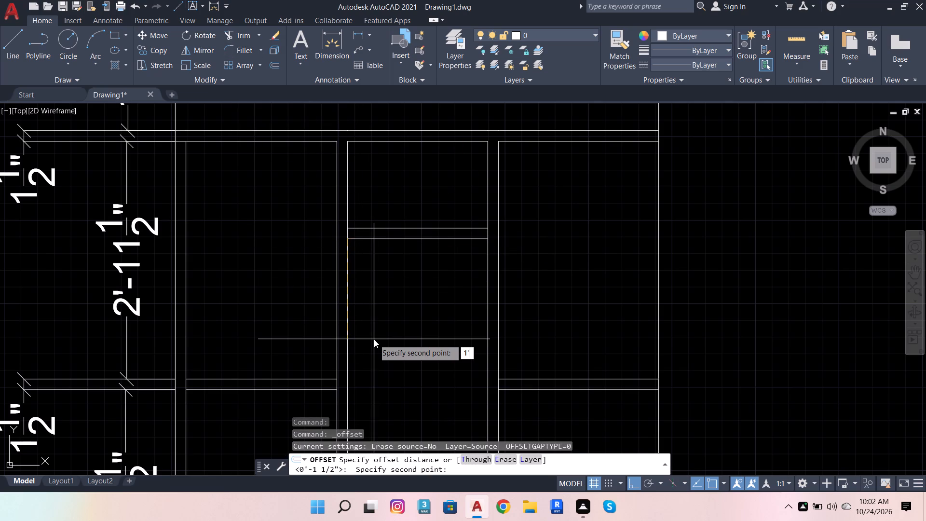
key("Return")
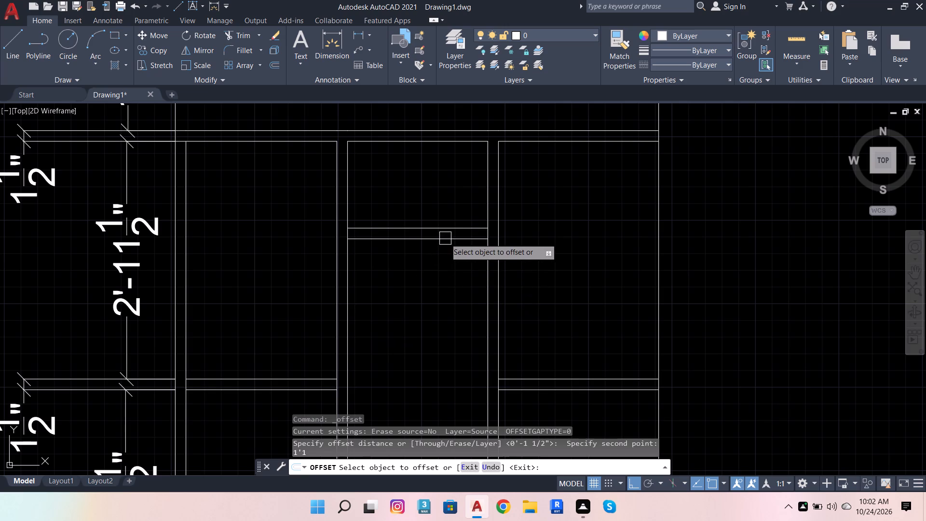
left_click(445, 238)
left_click(445, 283)
Offset the lowest horizontal line in the middle bay 1.6" downward to complete the second shelf pair.
left_click(277, 65)
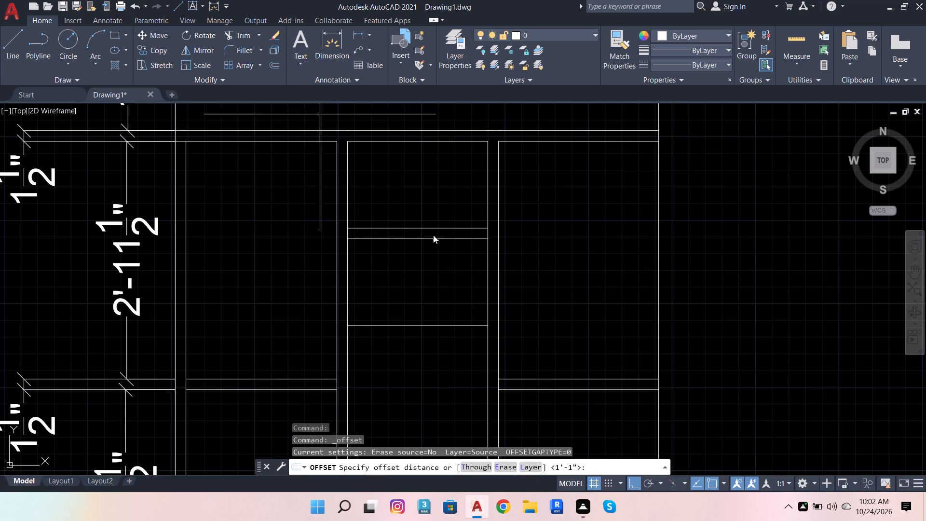
left_click(478, 329)
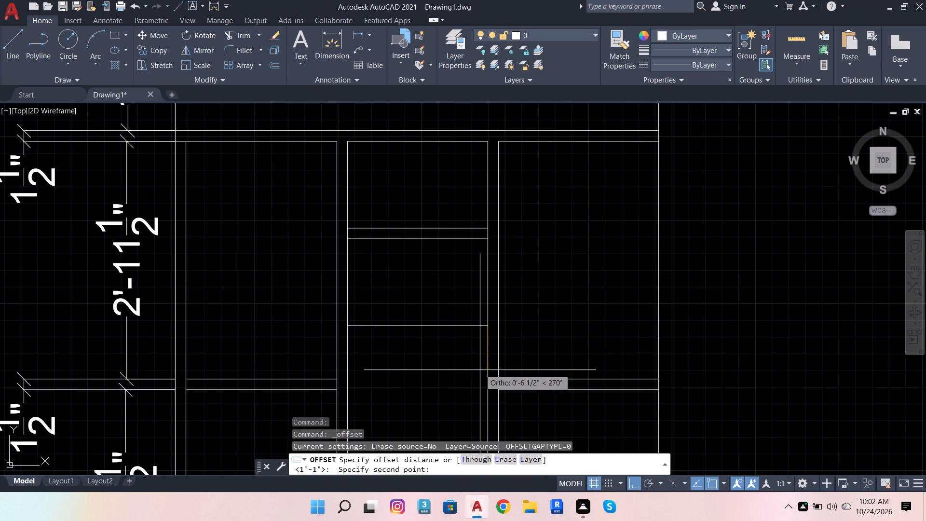
type("1.6")
key("Return")
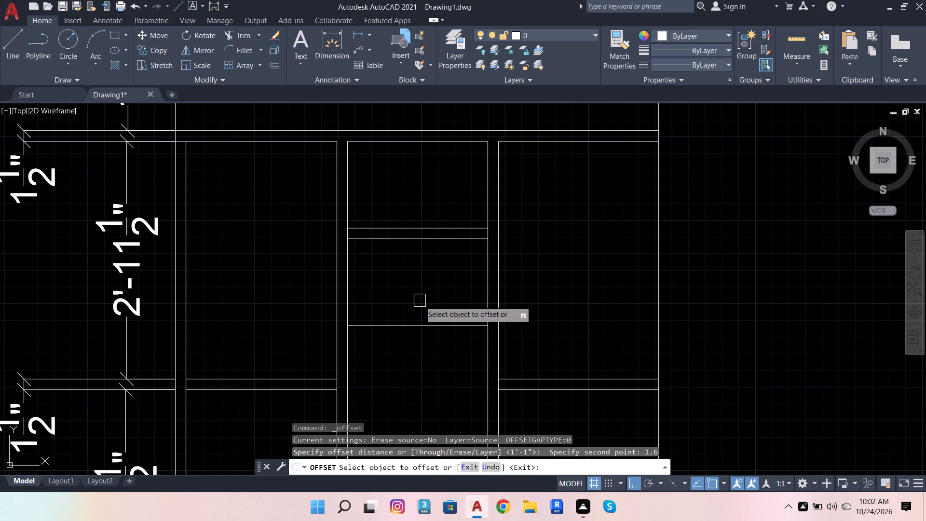
left_click(414, 321)
left_click(399, 361)
Offset the lower line of the middle bay's second shelf pair 1'1" downward.
scroll(300, 110, "down", 4)
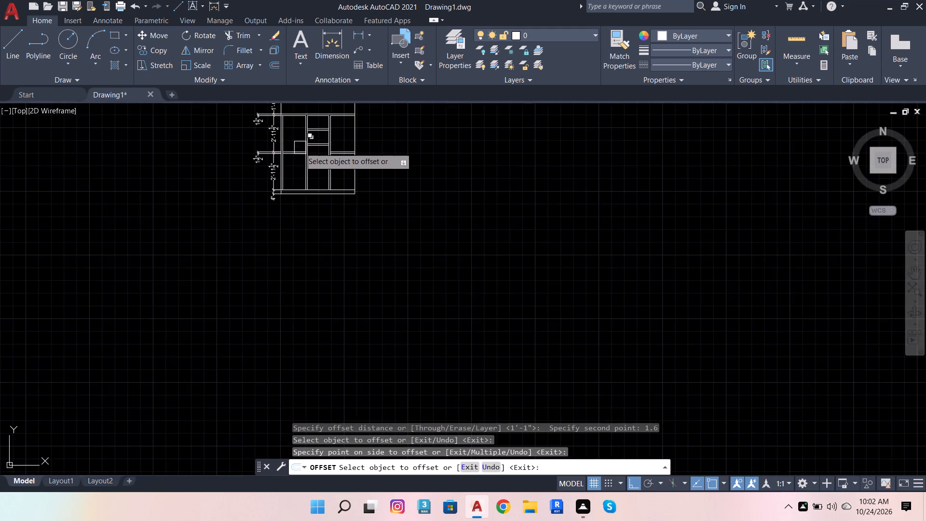
scroll(303, 159, "up", 3)
scroll(295, 166, "down", 3)
scroll(306, 159, "up", 2)
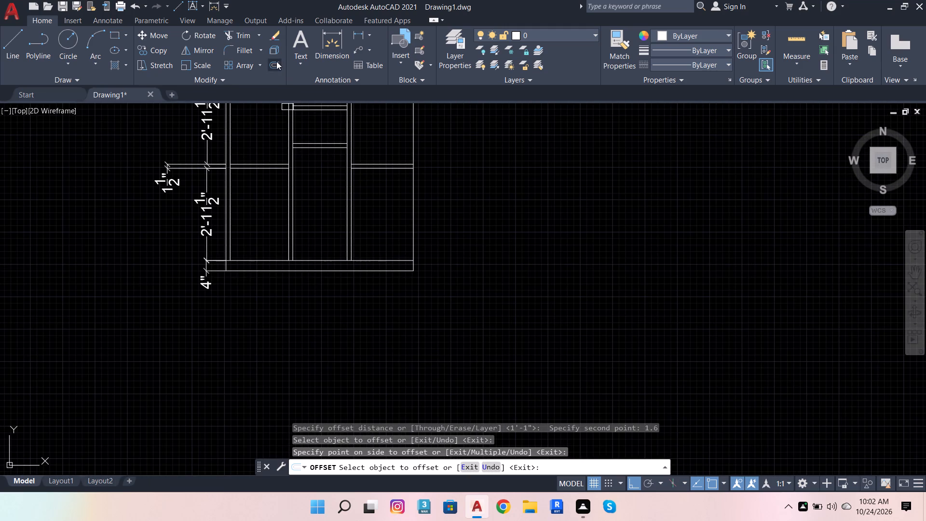
left_click(276, 61)
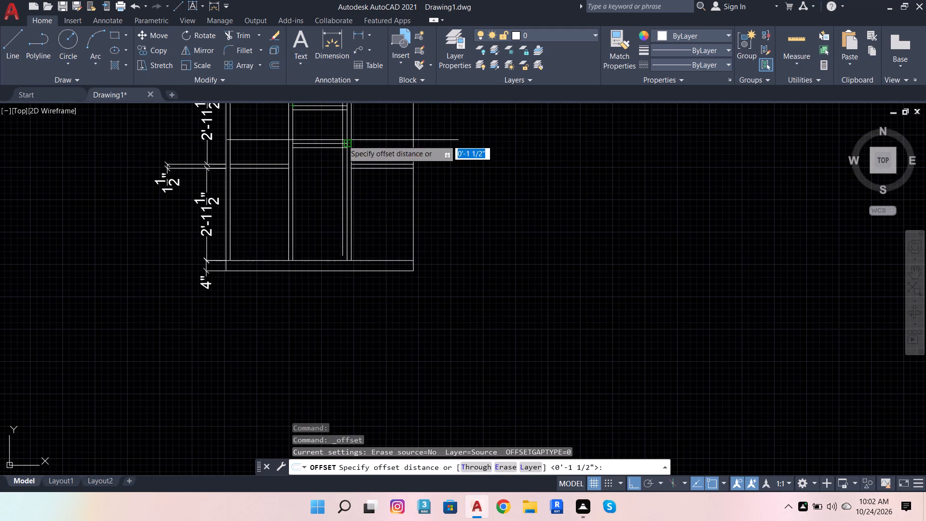
scroll(336, 145, "up", 4)
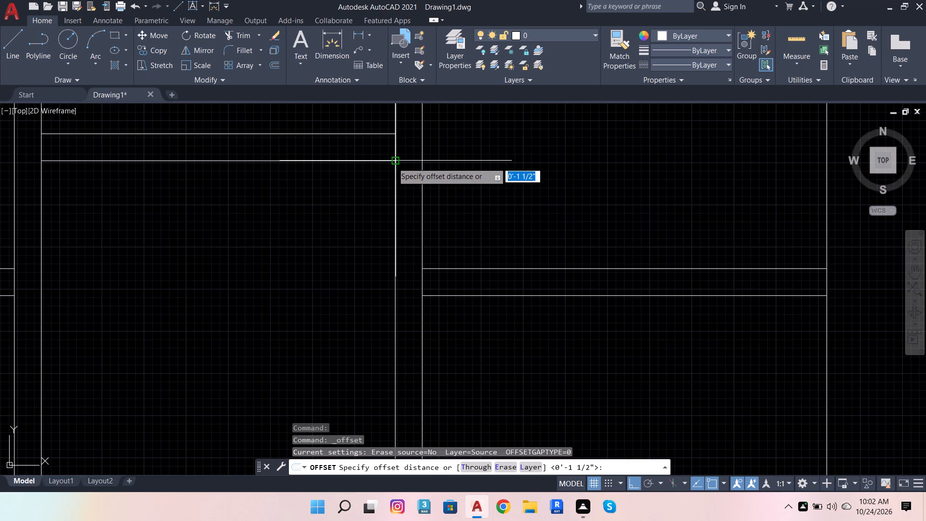
left_click(393, 163)
scroll(319, 286, "down", 2)
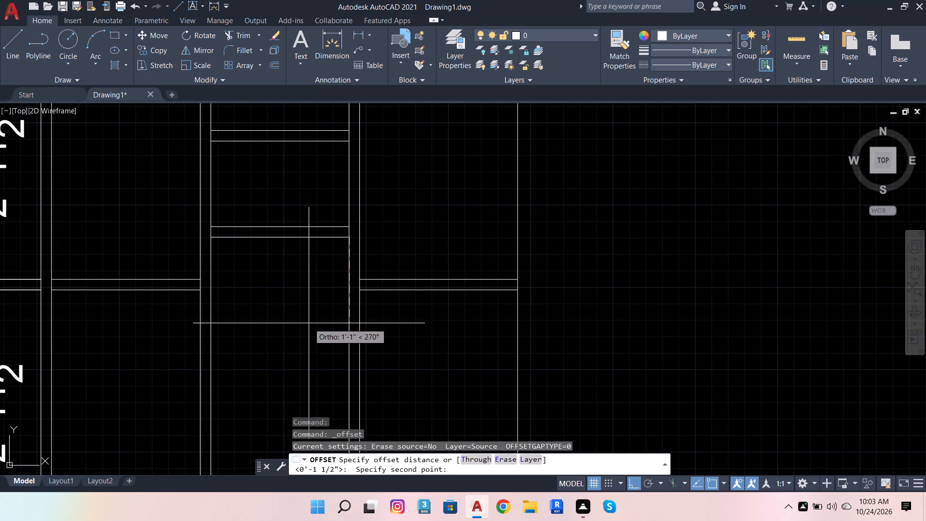
type("1'1")
key("Return")
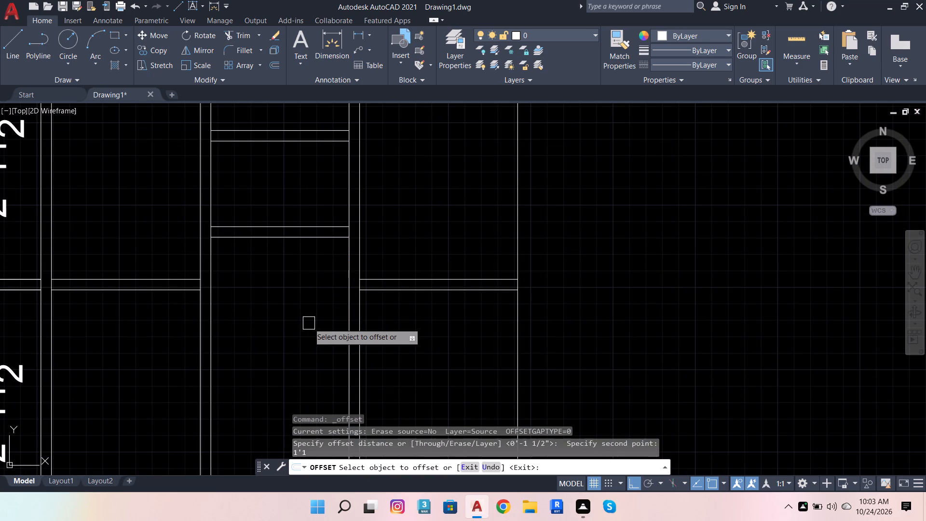
left_click(315, 240)
left_click_drag(307, 273, 306, 264)
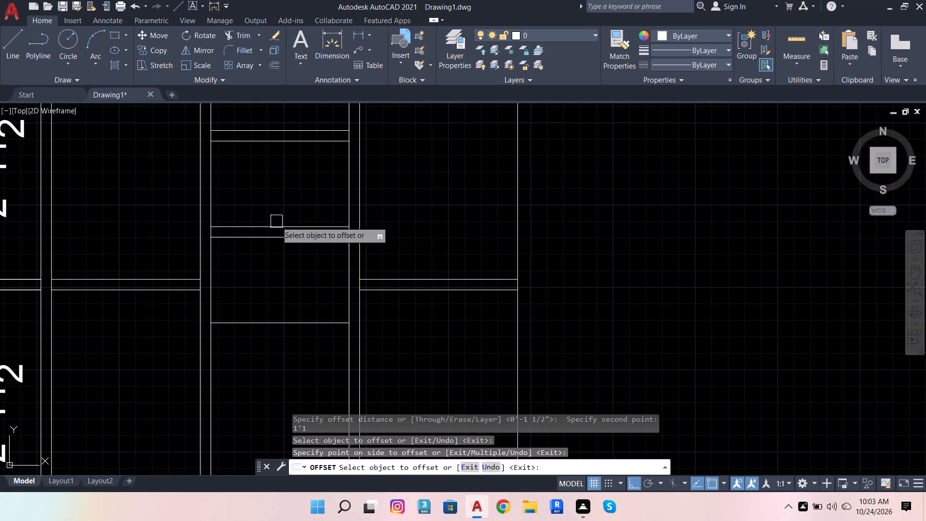
Offset the lowest horizontal line in the middle bay 1.6" downward to complete the third shelf pair.
left_click(277, 62)
scroll(402, 159, "down", 3)
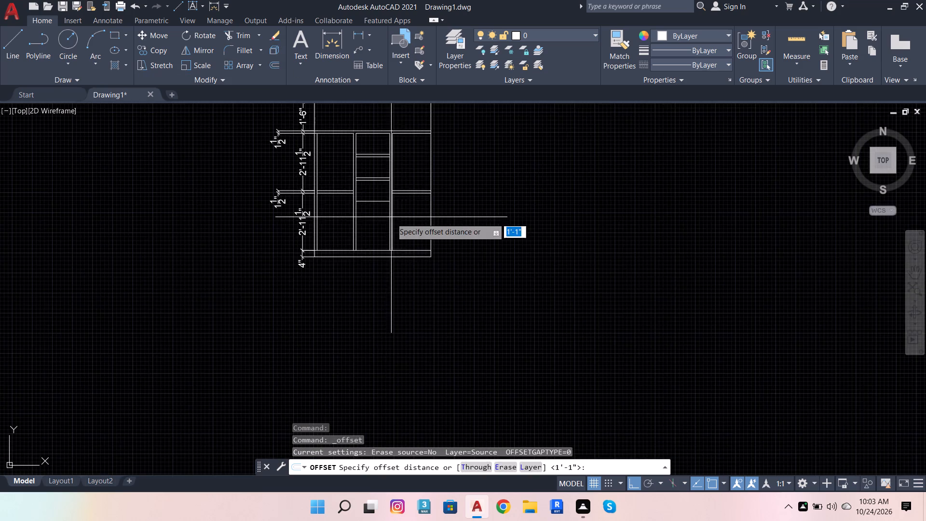
scroll(386, 217, "up", 3)
left_click(392, 165)
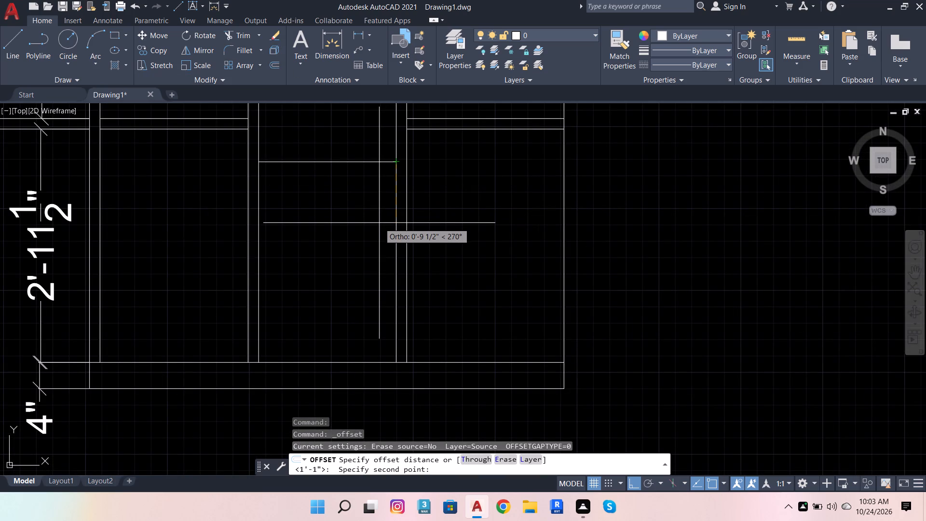
type("1.6")
key("Return")
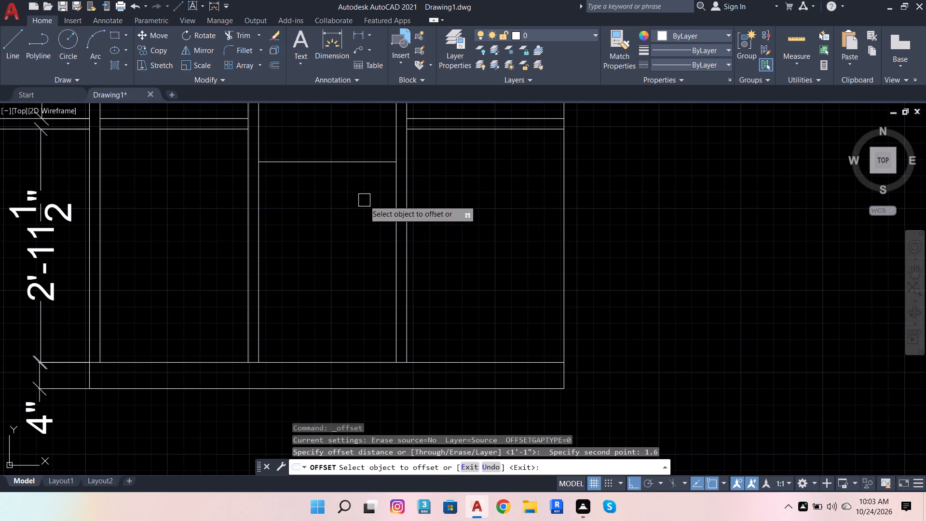
left_click(367, 166)
left_click(350, 225)
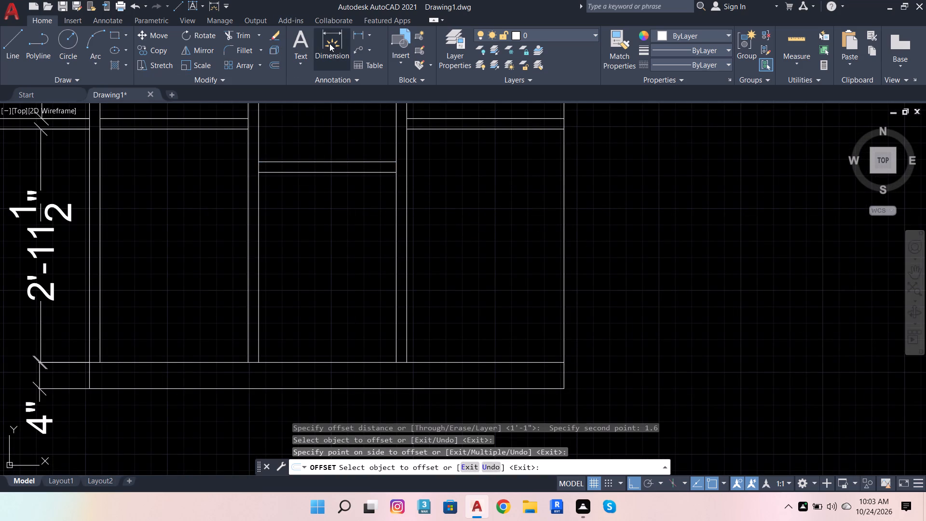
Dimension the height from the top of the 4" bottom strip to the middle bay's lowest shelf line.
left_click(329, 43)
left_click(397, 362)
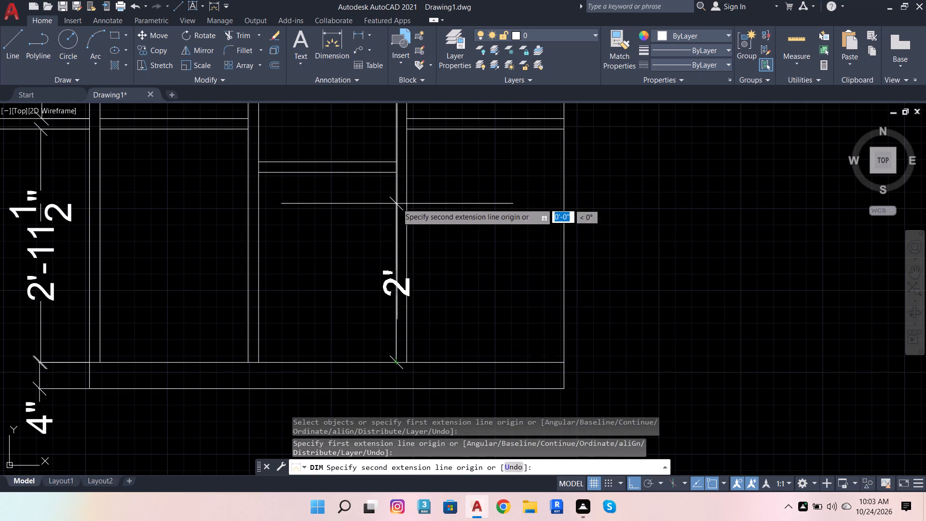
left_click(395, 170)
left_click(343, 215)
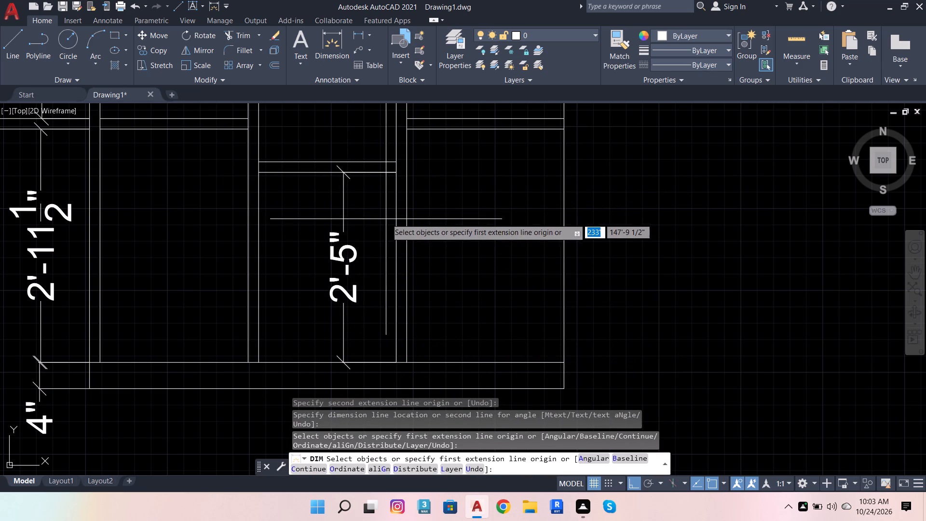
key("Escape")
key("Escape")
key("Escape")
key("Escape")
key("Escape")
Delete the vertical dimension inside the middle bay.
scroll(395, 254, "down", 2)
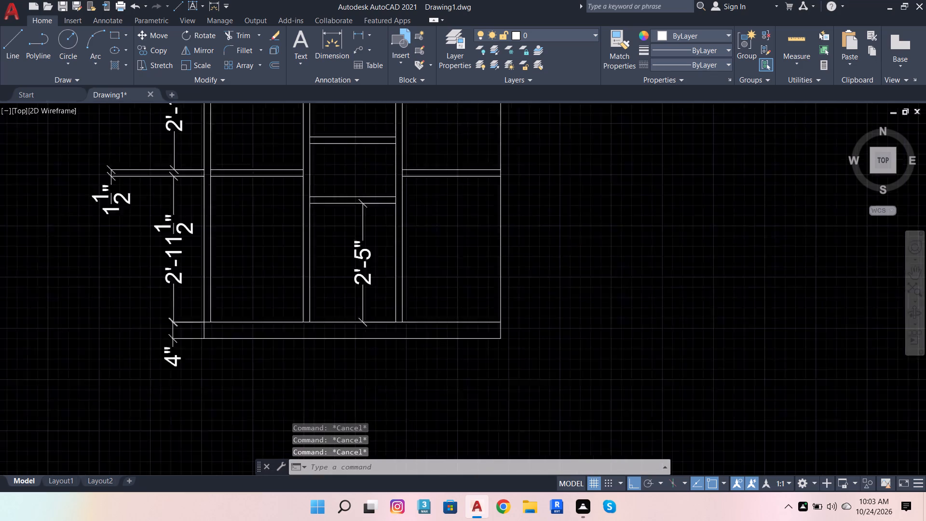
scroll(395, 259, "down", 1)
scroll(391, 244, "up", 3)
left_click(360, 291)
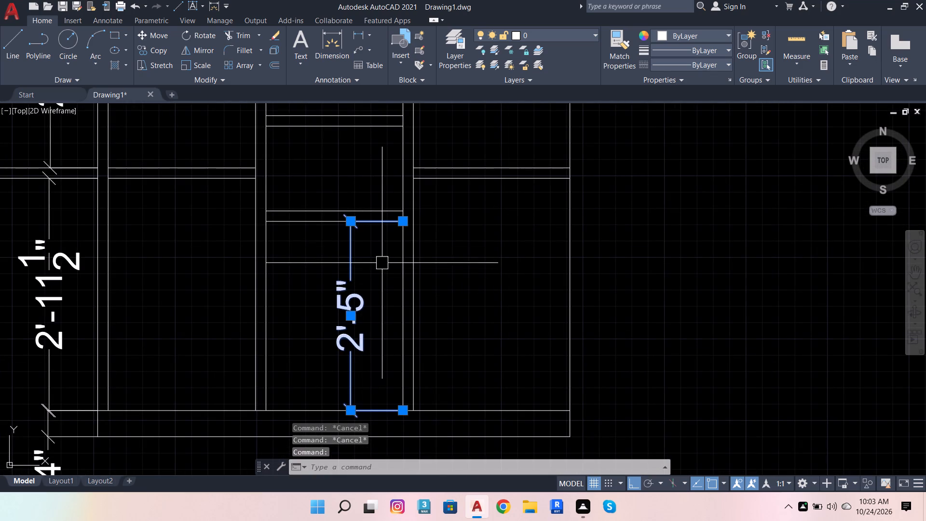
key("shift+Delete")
Offset the lower line of the middle bay's third shelf pair 1'1" downward.
left_click(368, 223)
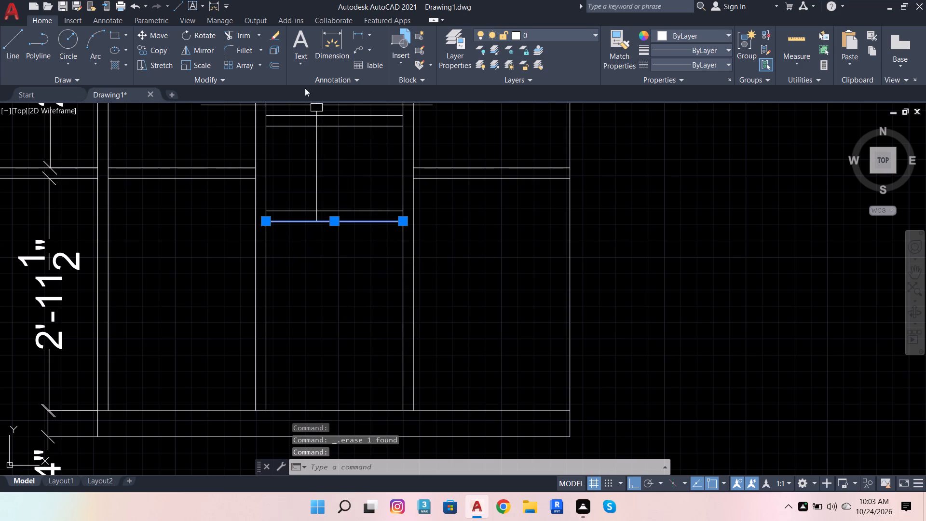
left_click(273, 64)
left_click(404, 223)
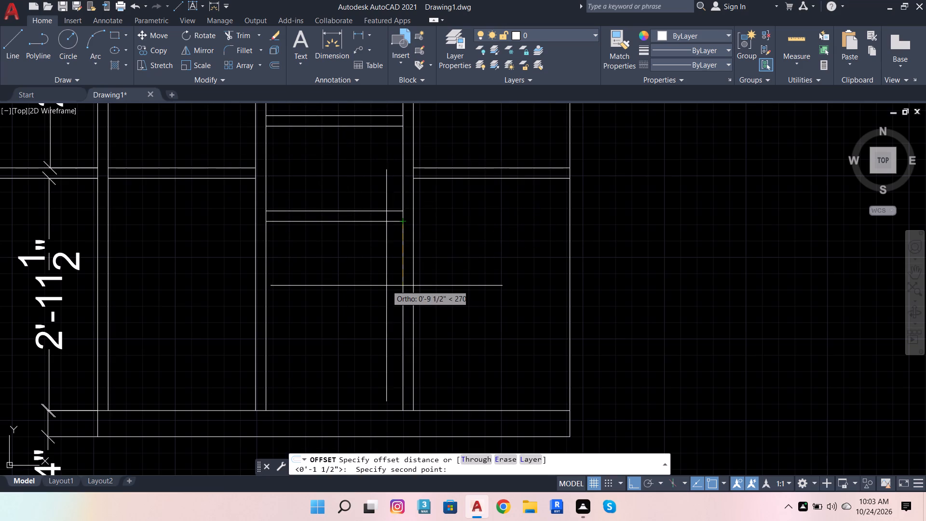
type("1'")
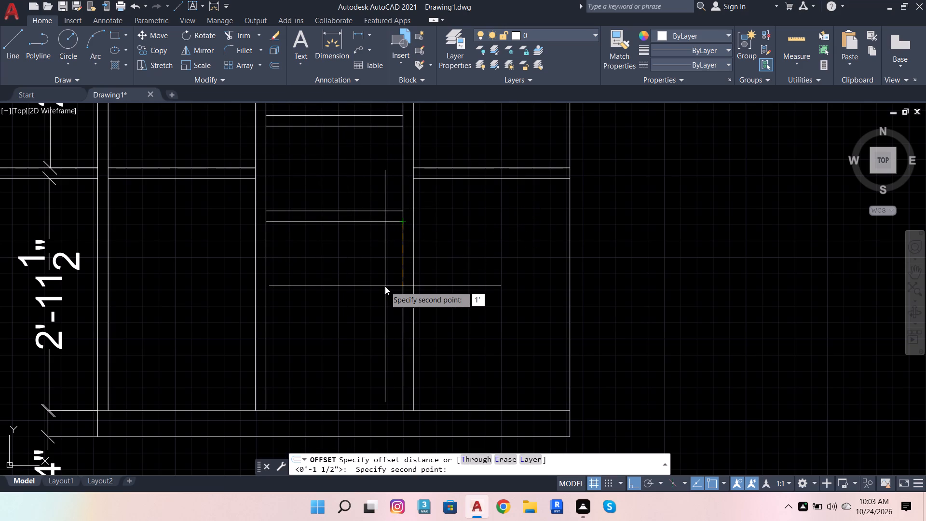
key("1")
key("Return")
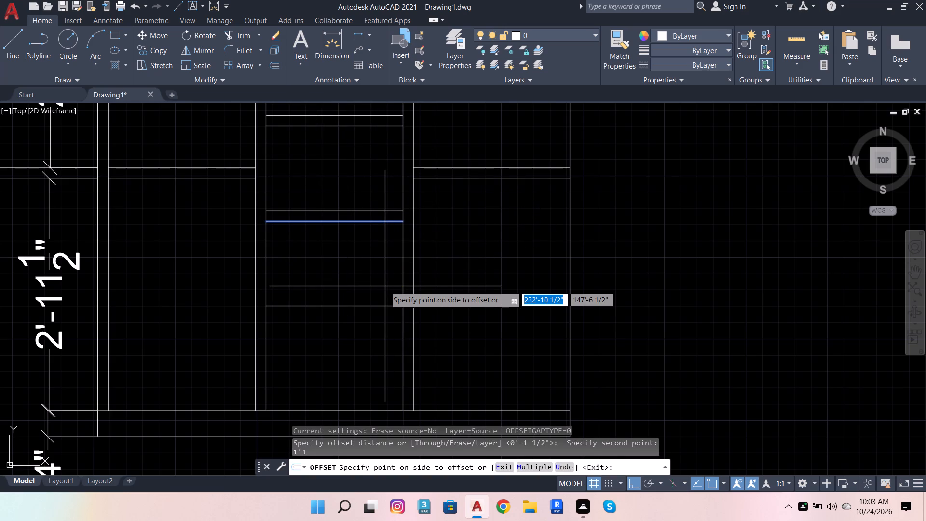
left_click(385, 286)
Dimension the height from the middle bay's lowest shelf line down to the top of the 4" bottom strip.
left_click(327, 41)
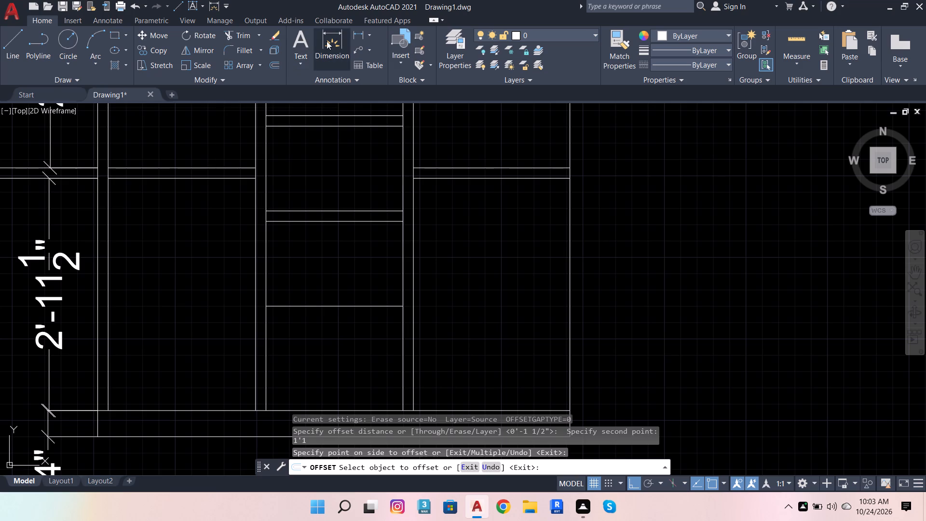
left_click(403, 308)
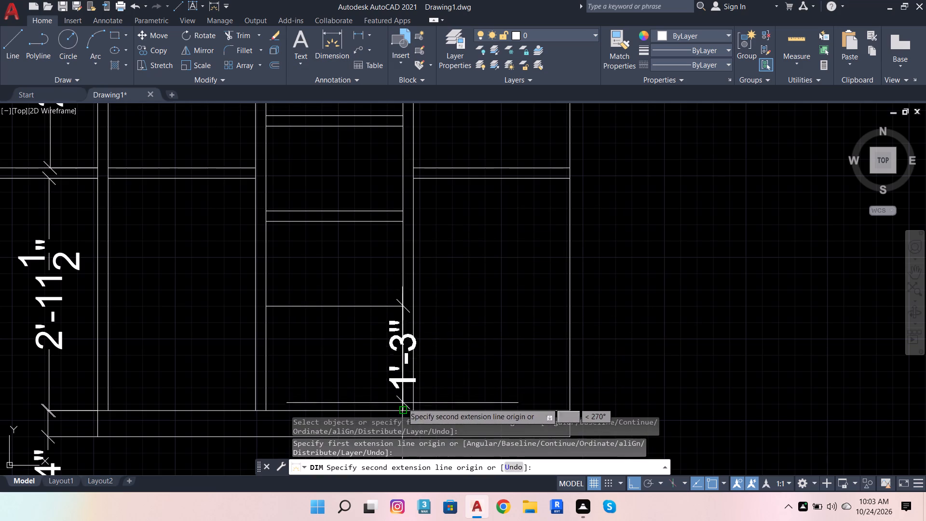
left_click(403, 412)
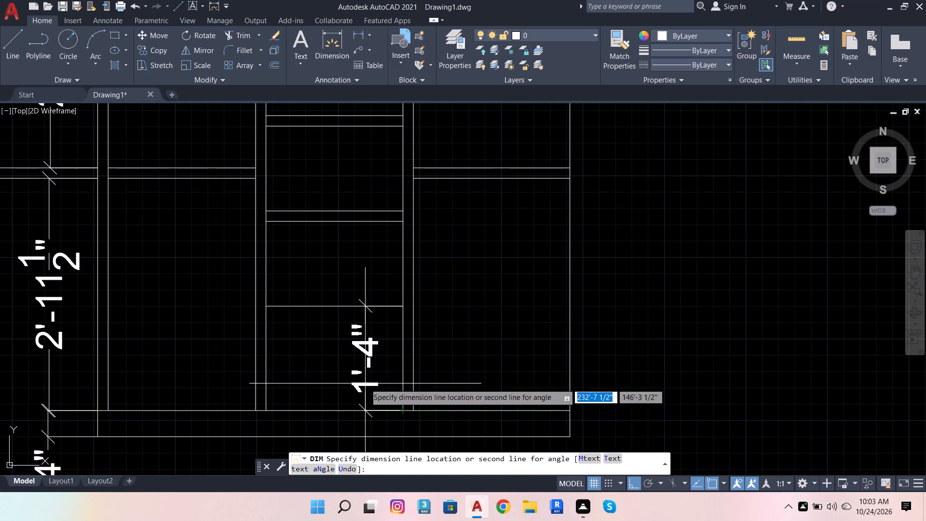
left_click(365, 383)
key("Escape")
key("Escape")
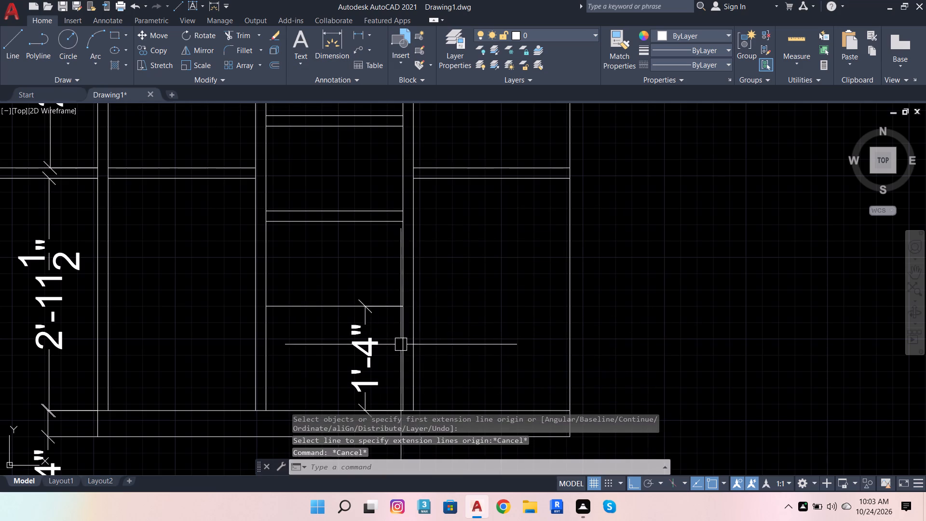
Offset the middle bay's lowest shelf line 1.6" downward to complete the fourth shelf pair.
scroll(333, 332, "up", 2)
left_click(344, 275)
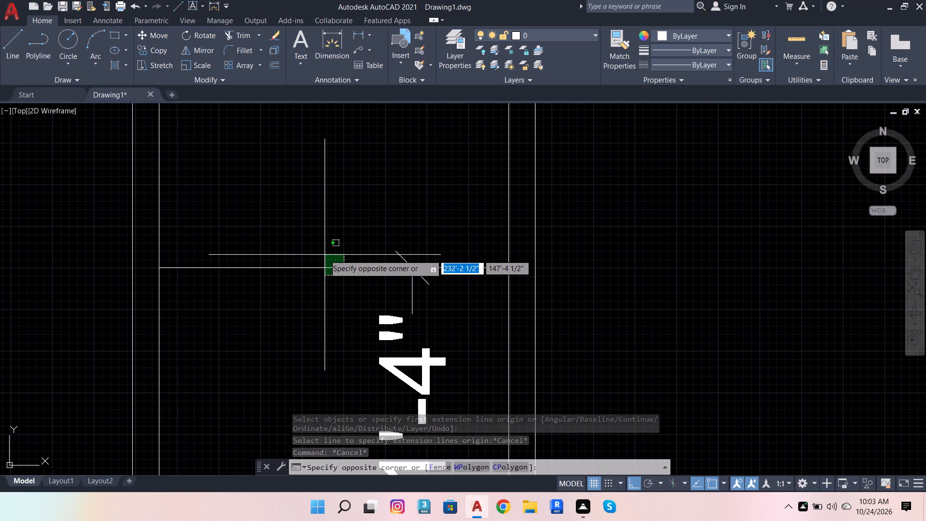
left_click(325, 255)
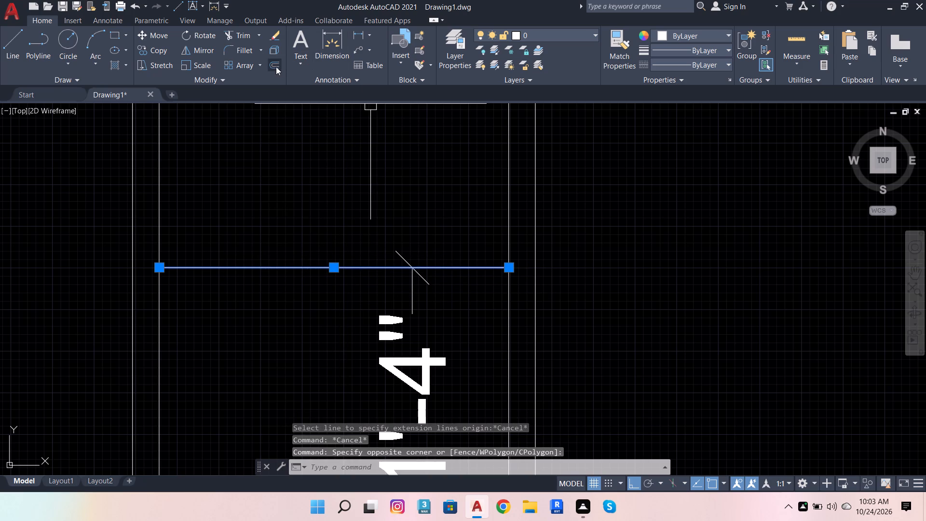
left_click(276, 67)
left_click(503, 270)
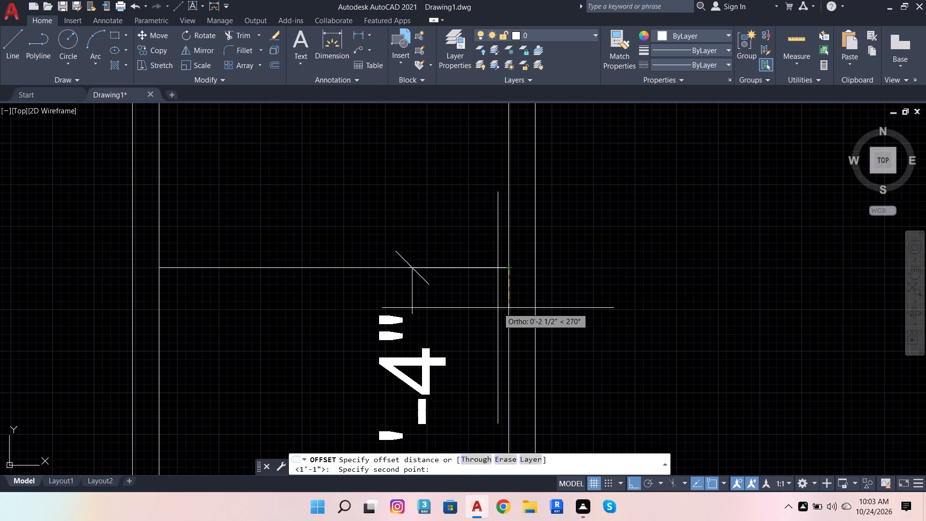
key("1")
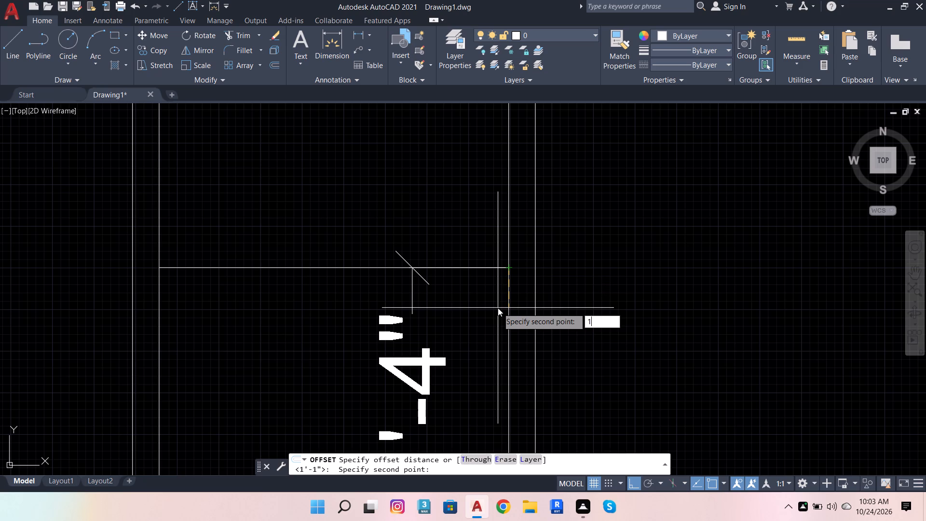
type(".6")
key("Return")
left_click(498, 309)
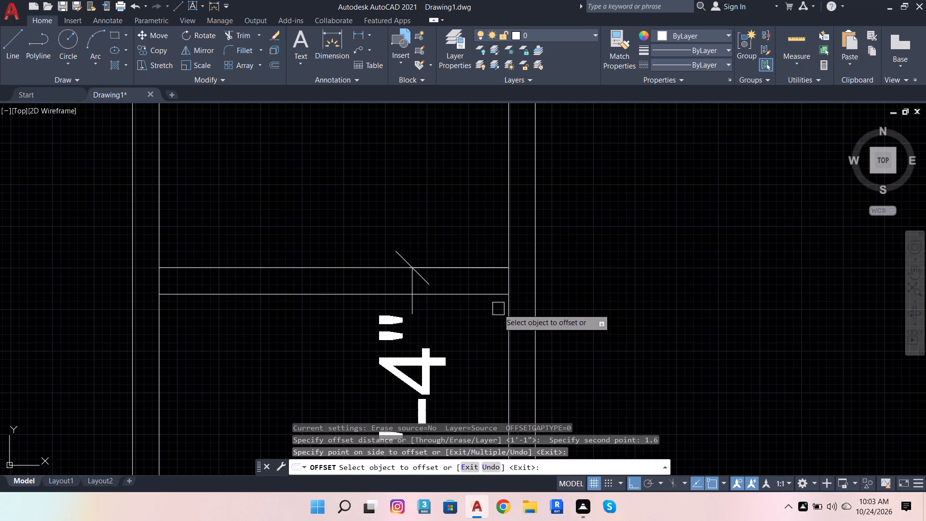
key("Escape")
key("Escape")
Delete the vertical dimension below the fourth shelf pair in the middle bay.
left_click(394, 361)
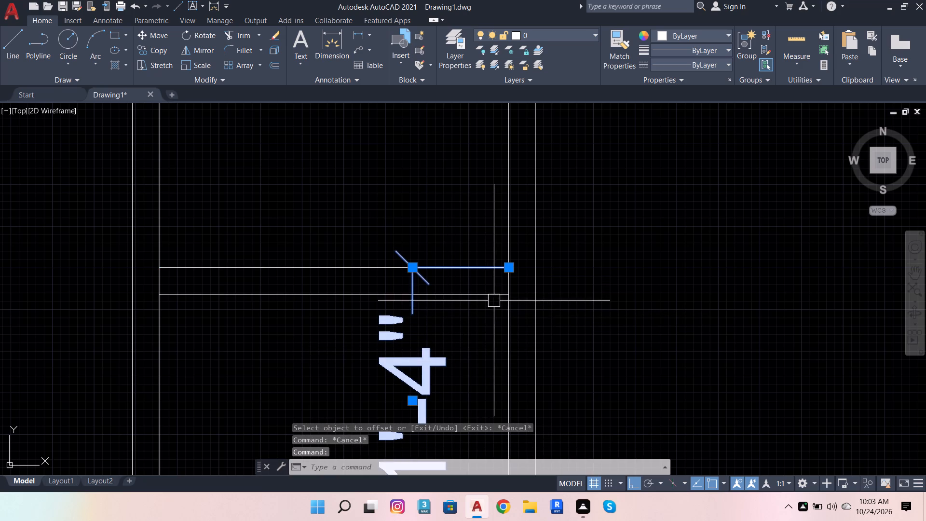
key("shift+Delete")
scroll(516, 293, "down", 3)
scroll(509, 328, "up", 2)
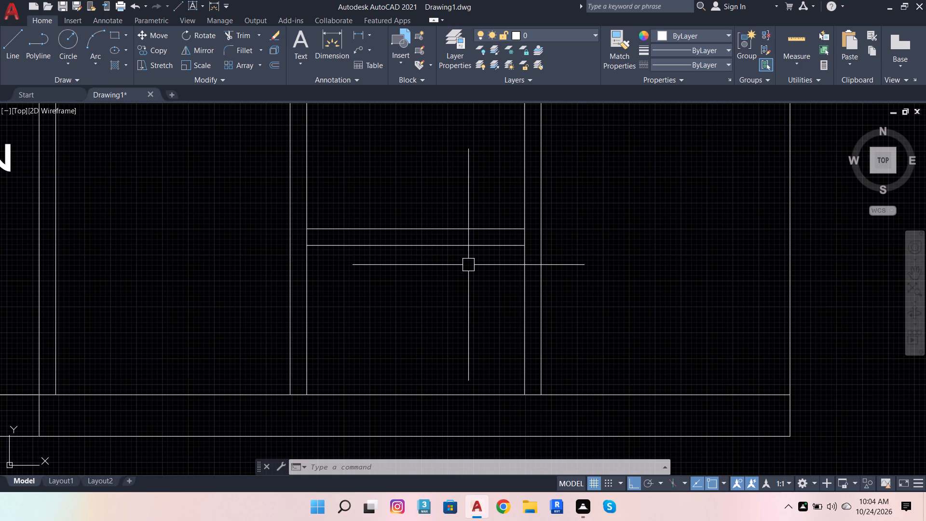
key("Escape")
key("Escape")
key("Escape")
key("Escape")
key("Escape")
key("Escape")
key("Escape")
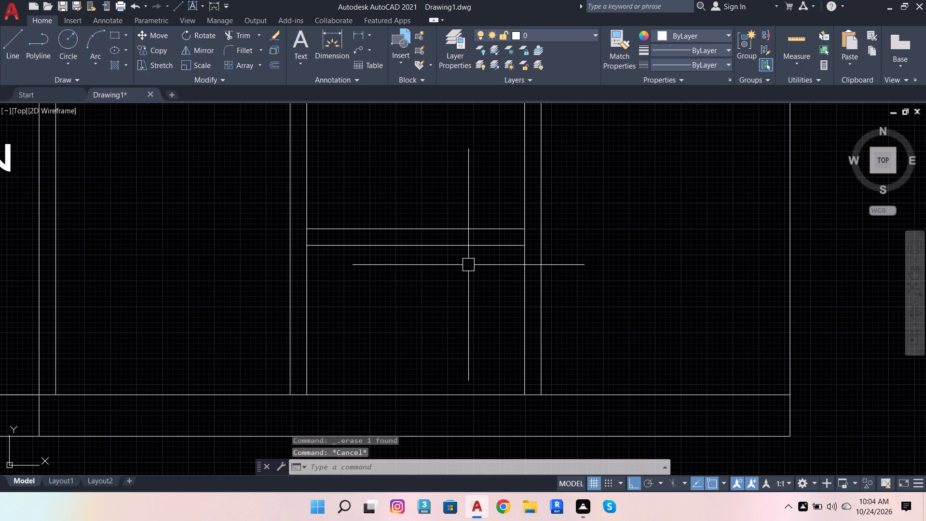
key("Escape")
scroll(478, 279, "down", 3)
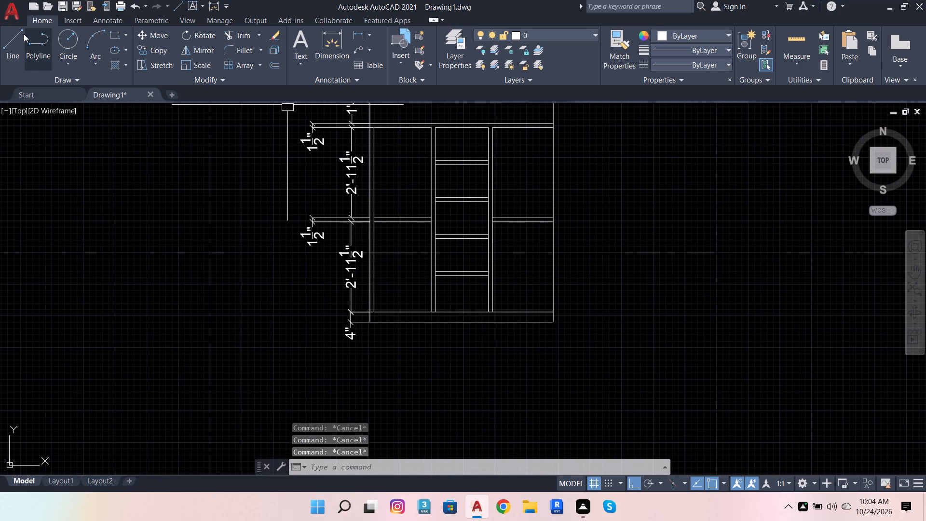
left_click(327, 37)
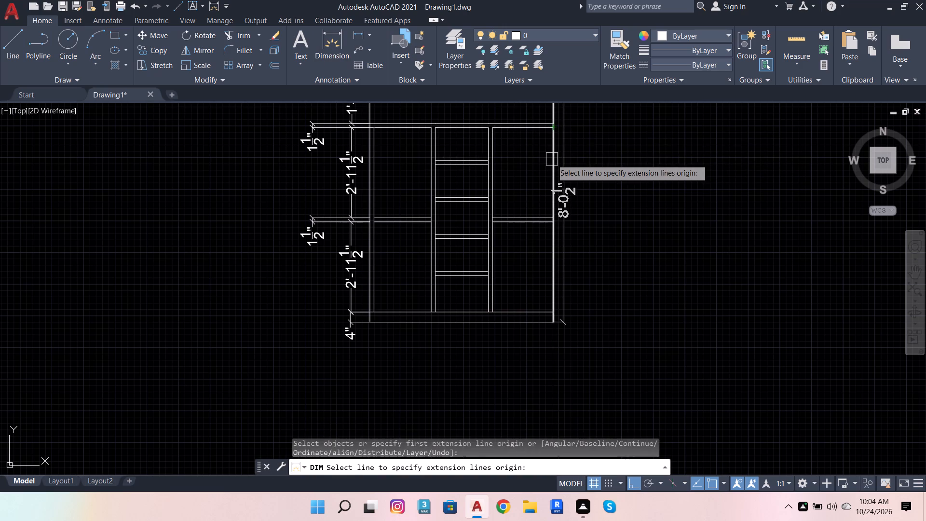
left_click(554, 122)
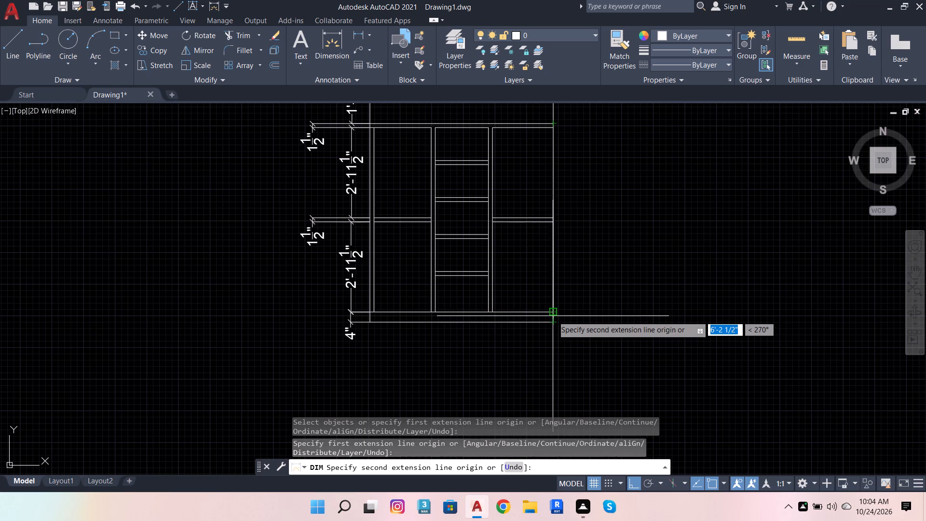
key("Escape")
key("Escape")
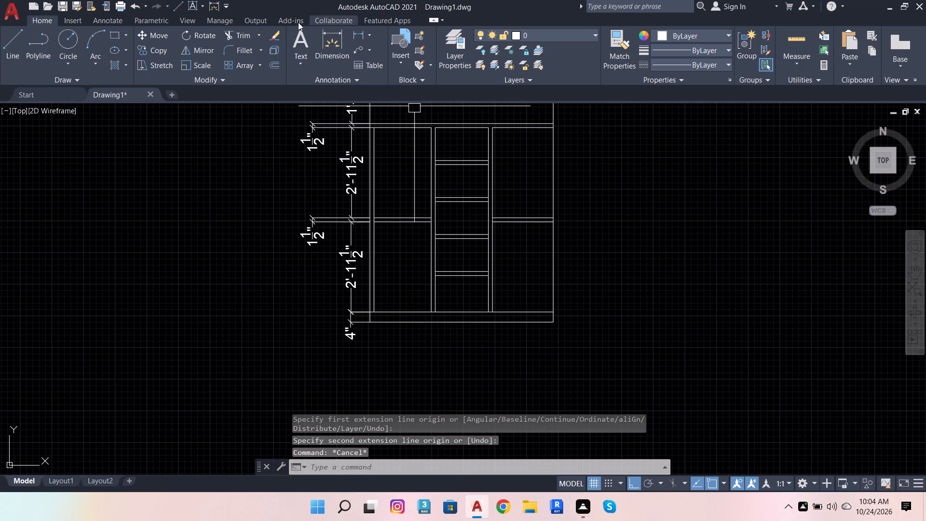
Dimension the height from the upper trim's lower line to the elevation's bottom edge, placing it outside the right edge.
left_click(325, 35)
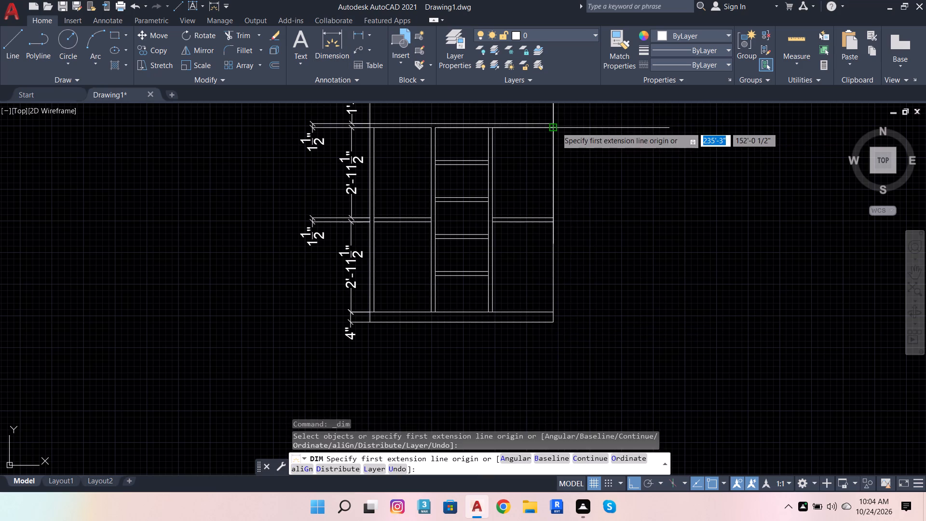
left_click(556, 127)
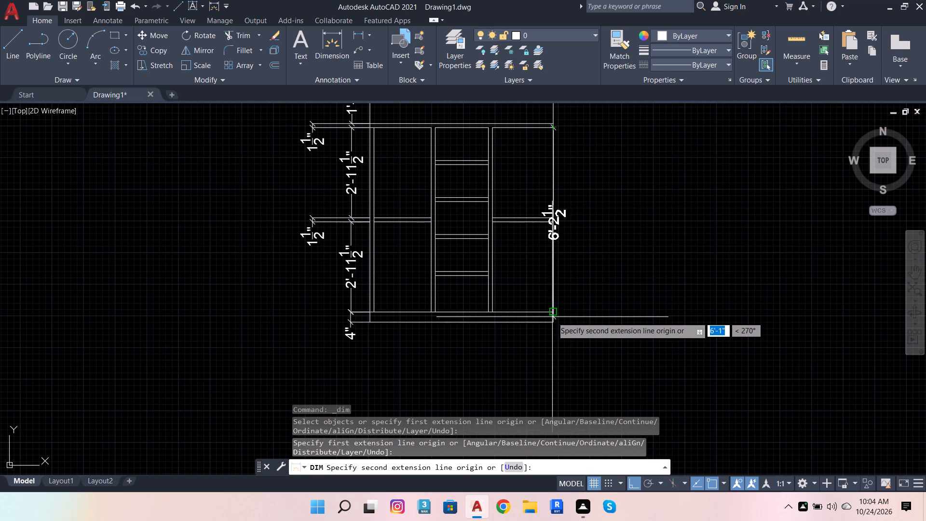
left_click(554, 320)
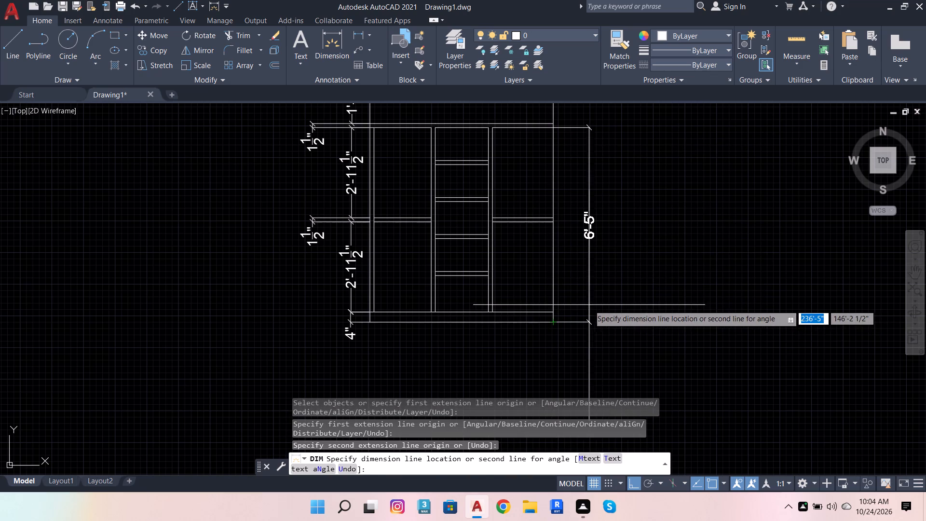
left_click(586, 303)
Dimension the top section's height from the elevation's top edge to the upper trim line, aligned with the right-side height dimension.
scroll(605, 318, "down", 3)
scroll(581, 223, "up", 2)
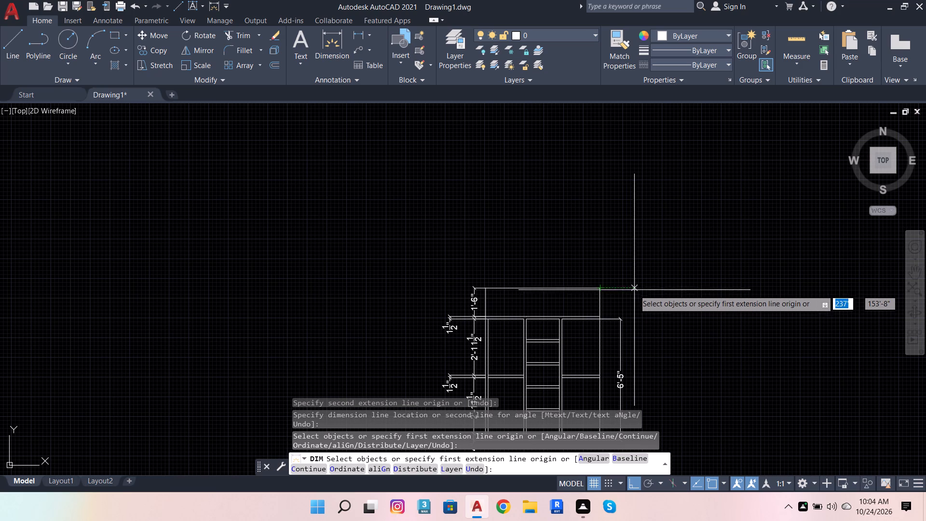
scroll(645, 304, "up", 2)
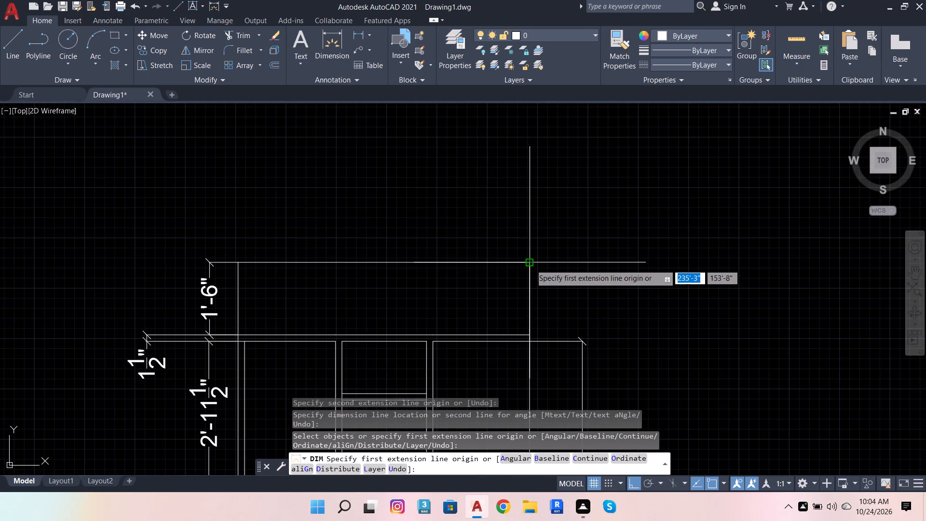
left_click(531, 264)
left_click(531, 335)
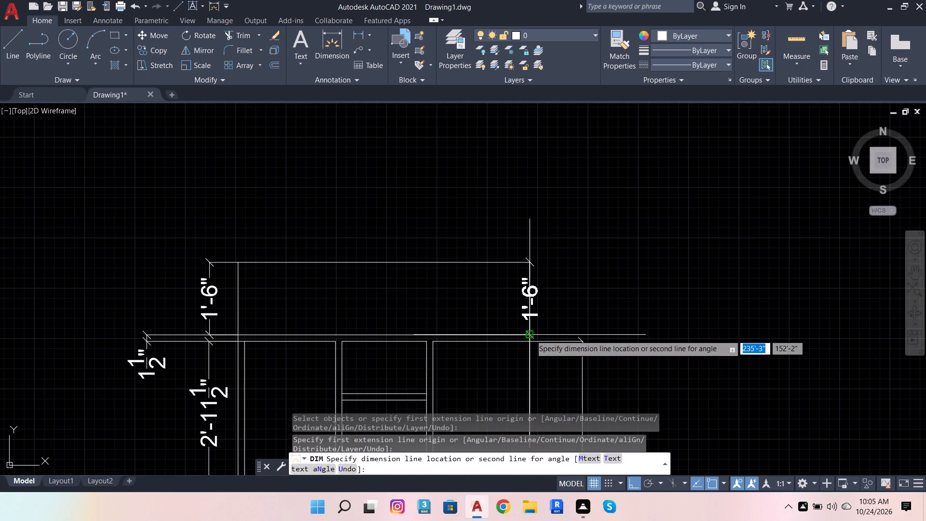
scroll(581, 328, "up", 2)
left_click(581, 363)
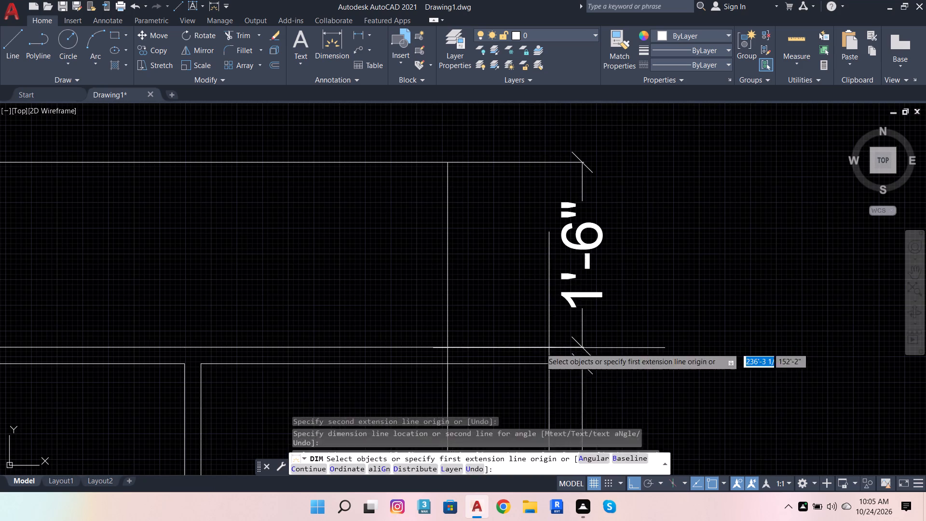
Dimension the thickness of the upper horizontal trim at the right edge, placing it outside the other right-side dimensions.
scroll(468, 361, "up", 3)
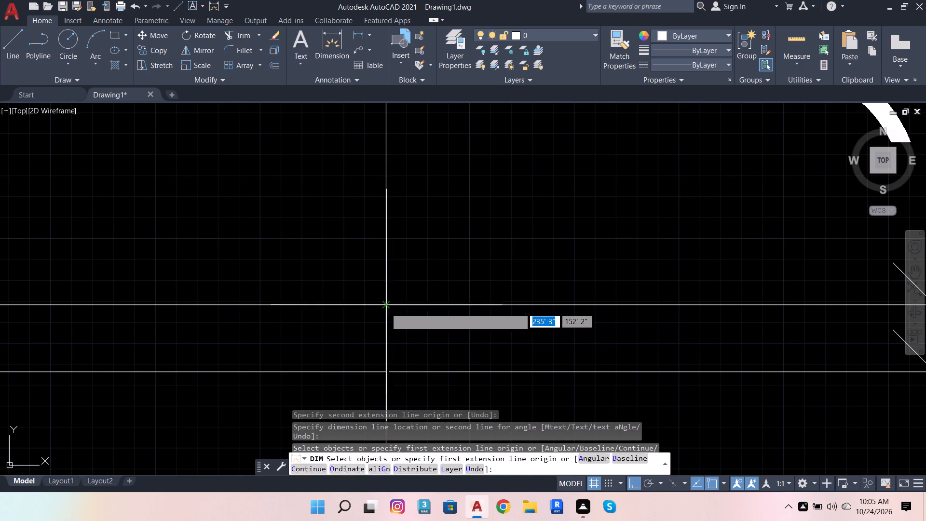
left_click(388, 307)
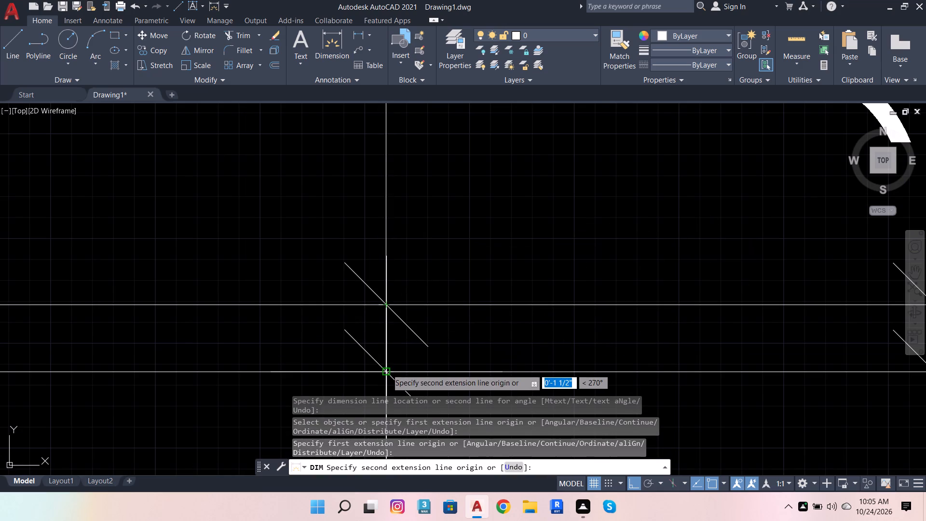
left_click(385, 371)
scroll(368, 335, "down", 4)
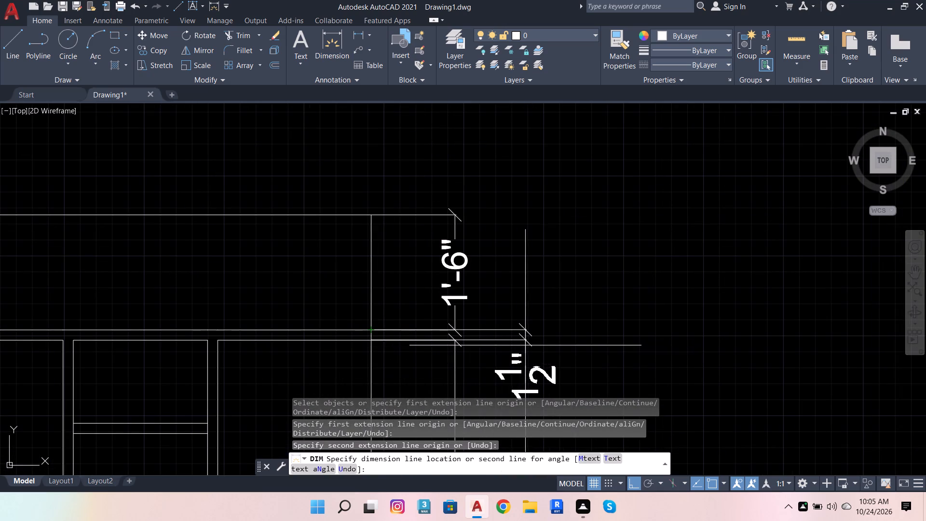
left_click(525, 345)
scroll(519, 258, "down", 5)
key("Escape")
key("Escape")
key("Escape")
scroll(525, 274, "up", 4)
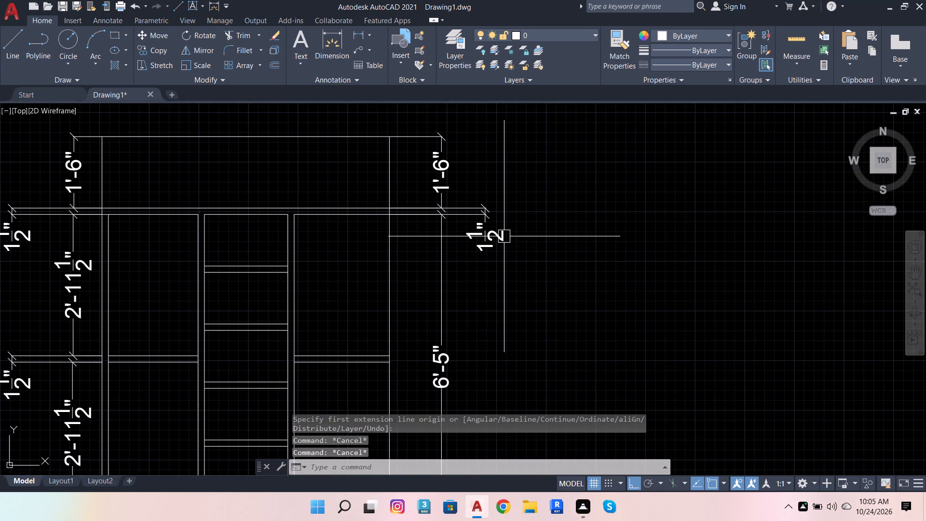
key("Escape")
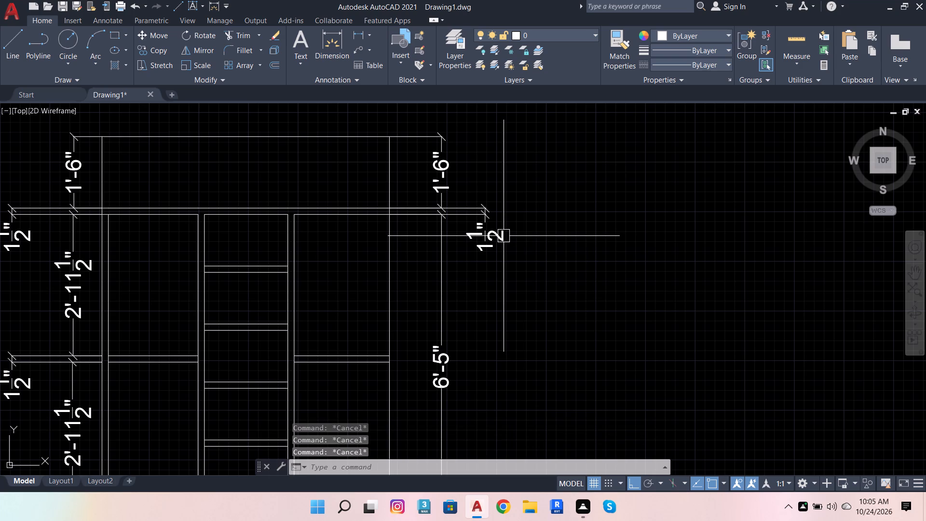
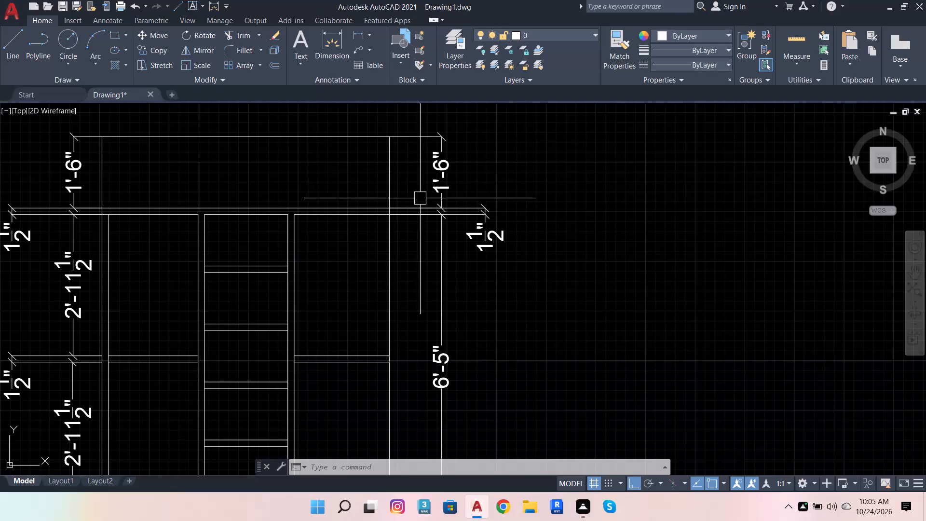
Dimension the elevation's overall height from top edge to bottom edge, placing it outside the other right-side dimensions.
scroll(432, 225, "down", 3)
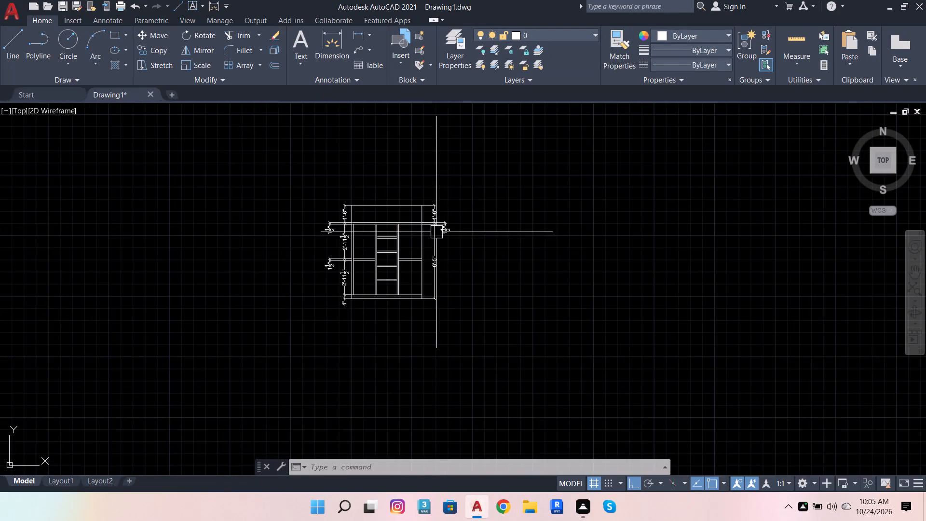
scroll(426, 249, "up", 2)
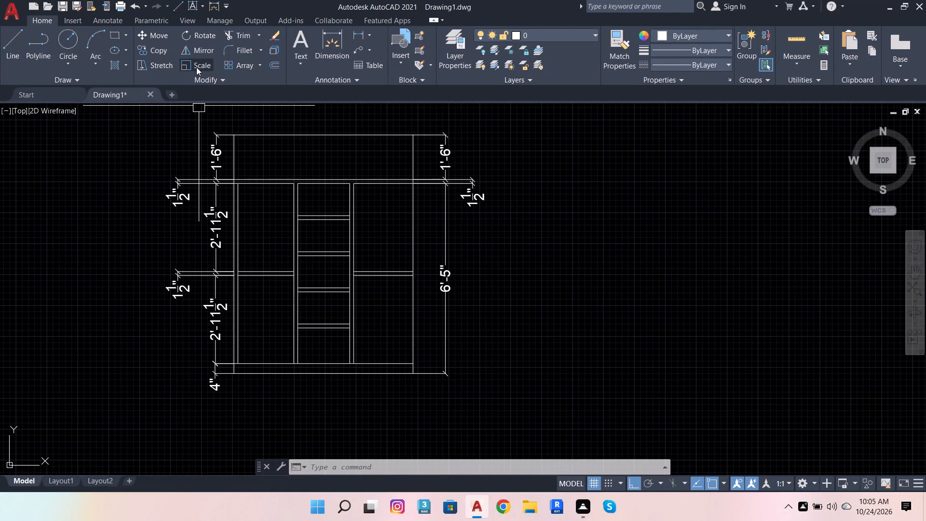
left_click(330, 36)
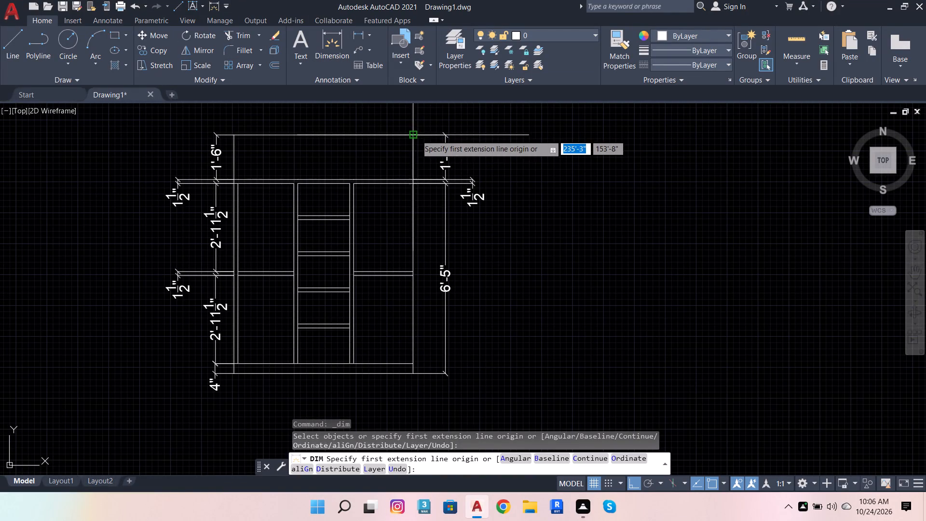
left_click(416, 135)
left_click(413, 374)
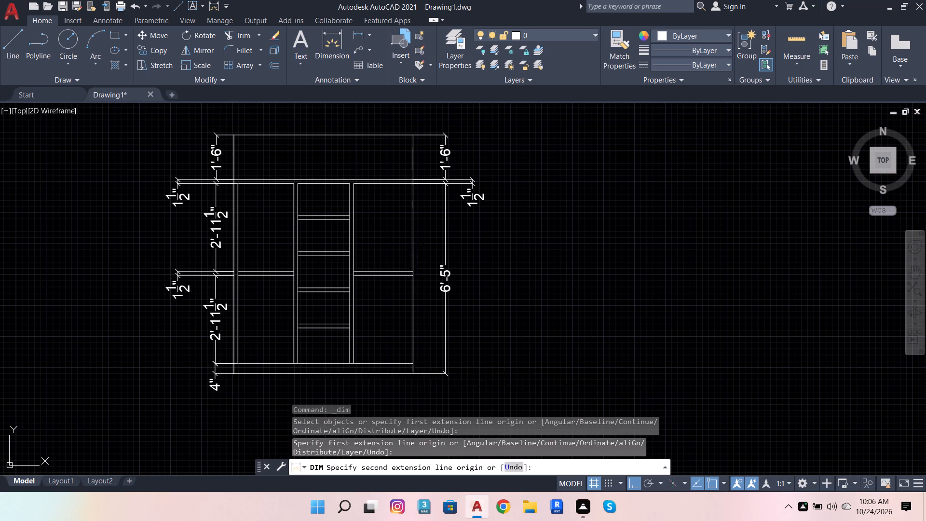
left_click(492, 334)
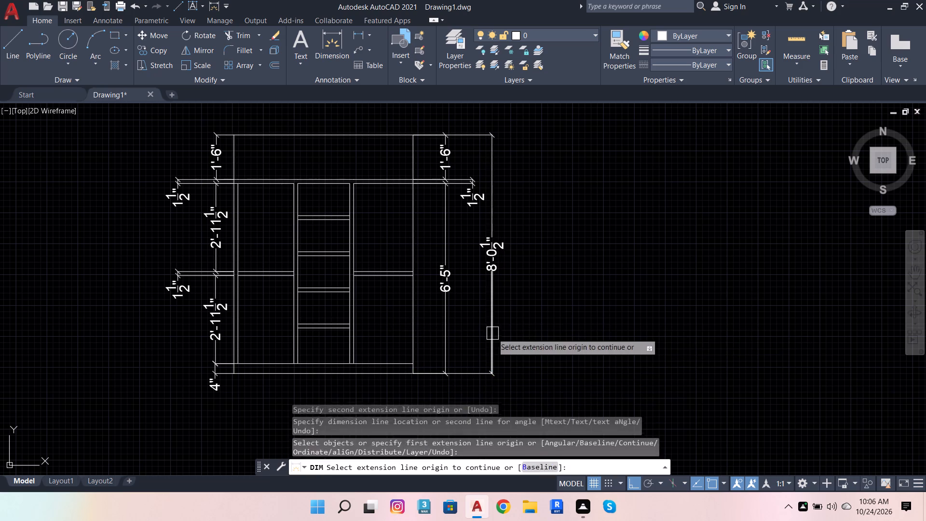
scroll(512, 254, "up", 2)
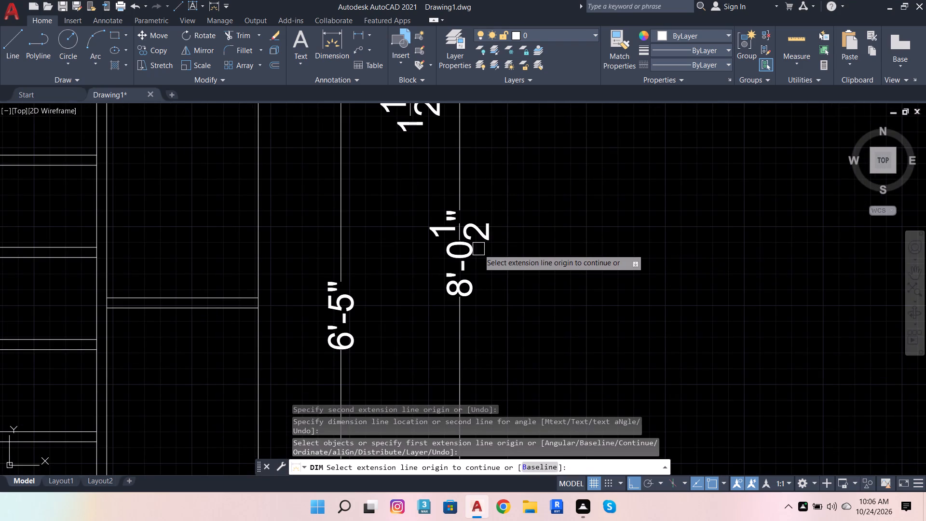
key("Escape")
key("Escape")
Override the overall height dimension's text with 8'.
double_click(467, 260)
scroll(466, 261, "up", 1)
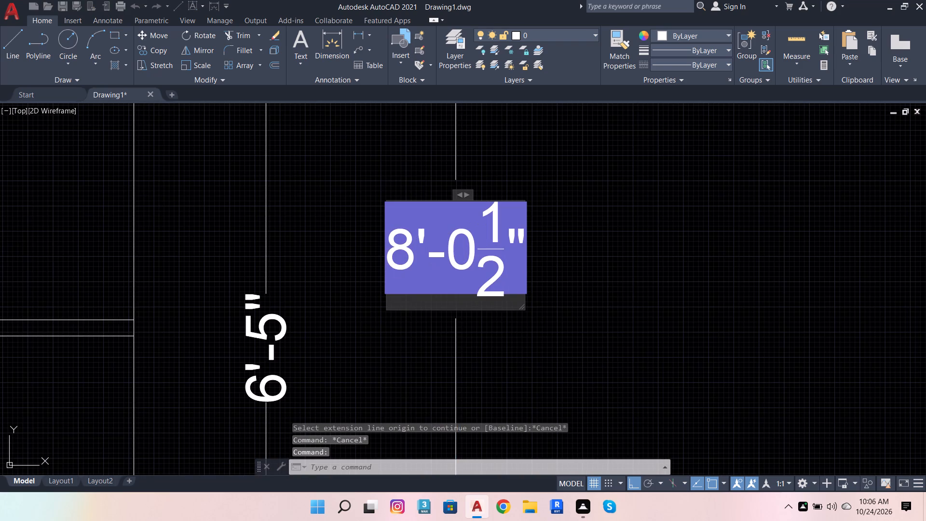
key("BackSpace")
key("BackSpace")
key("BackSpace")
key("BackSpace")
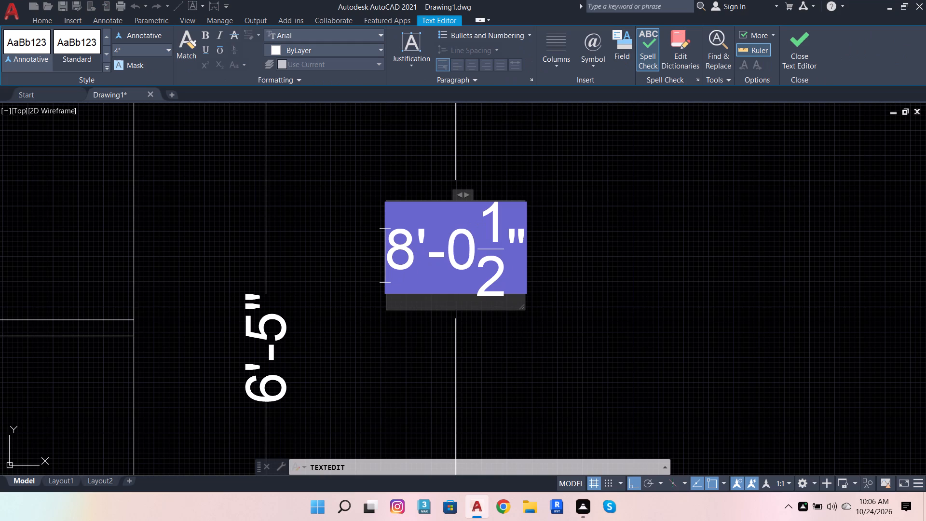
double_click(506, 266)
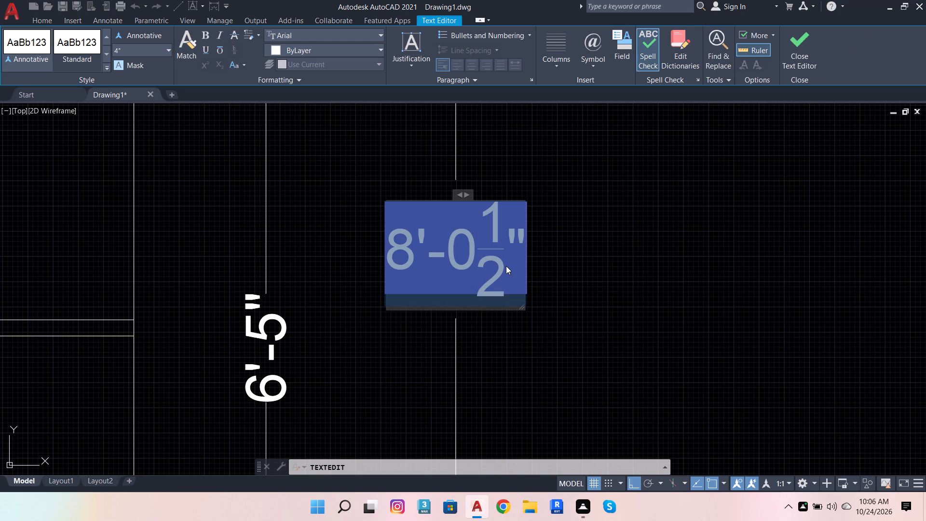
key("BackSpace")
type("8'")
left_click(533, 297)
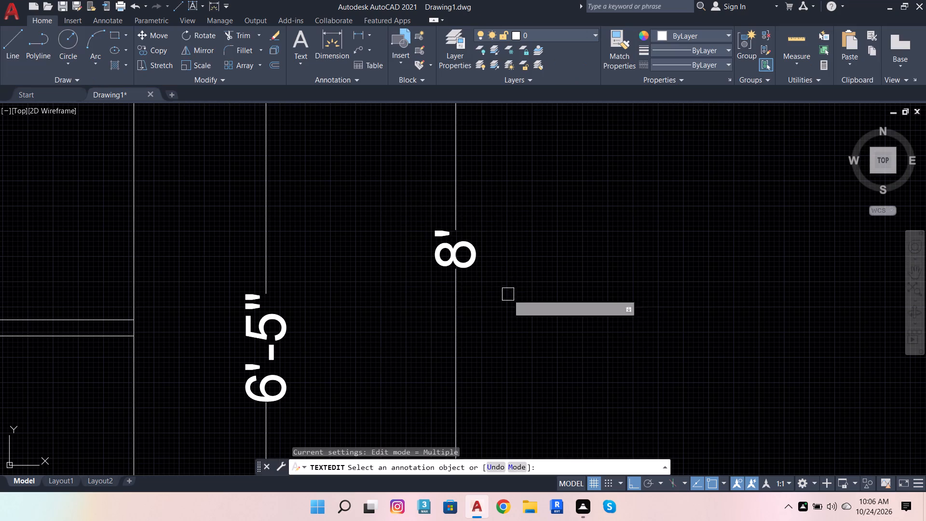
scroll(465, 305, "down", 3)
scroll(466, 227, "up", 2)
key("Escape")
key("Escape")
key("Escape")
key("Escape")
key("Escape")
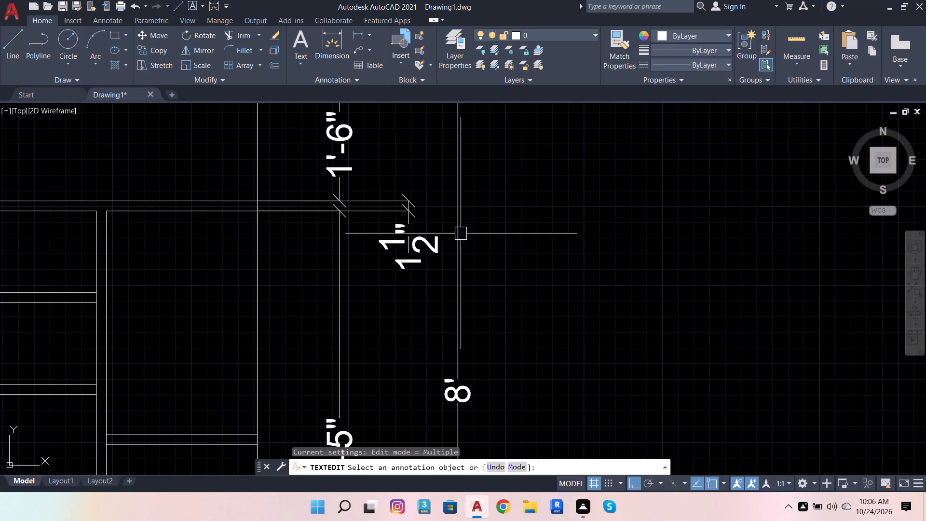
Extend the middle bay's top line both ways to close the gaps in the upper trim's lower line at the vertical dividers.
scroll(460, 248, "down", 1)
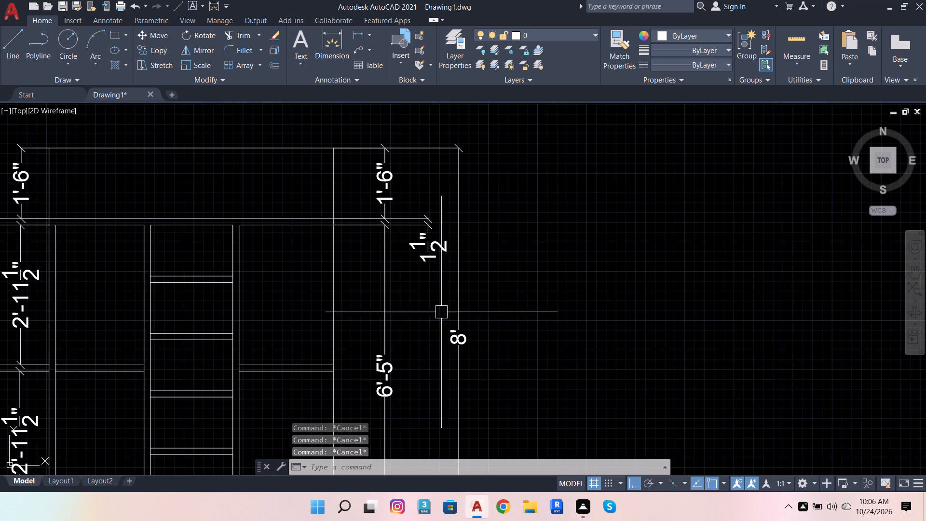
scroll(453, 295, "down", 2)
scroll(407, 340, "up", 2)
scroll(381, 290, "down", 2)
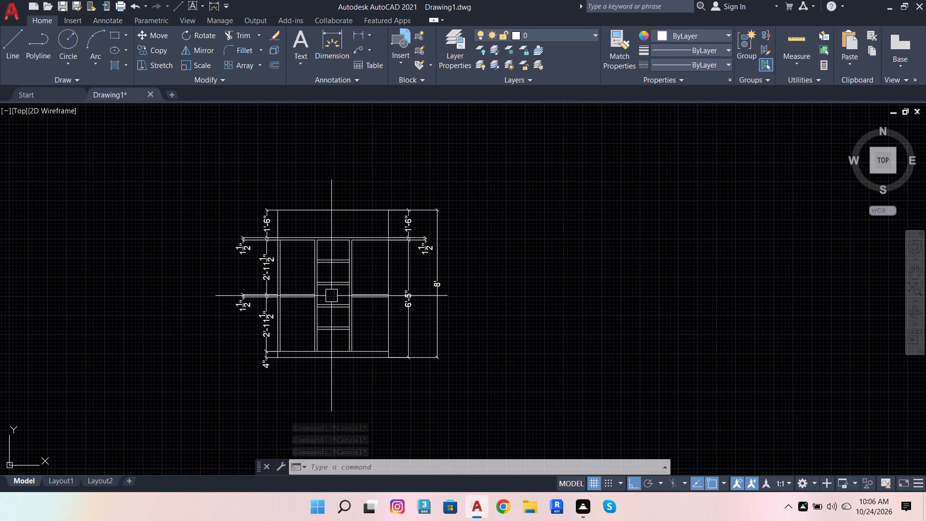
scroll(295, 239, "up", 3)
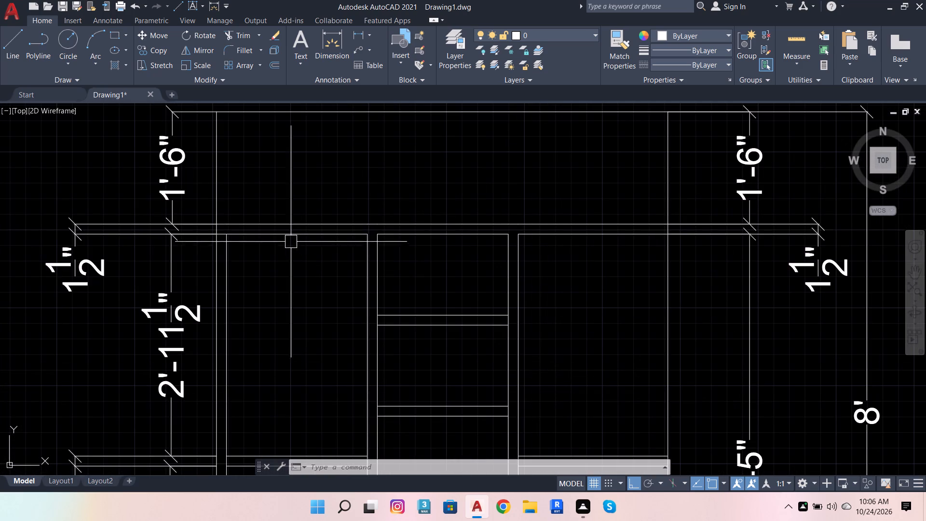
left_click(288, 238)
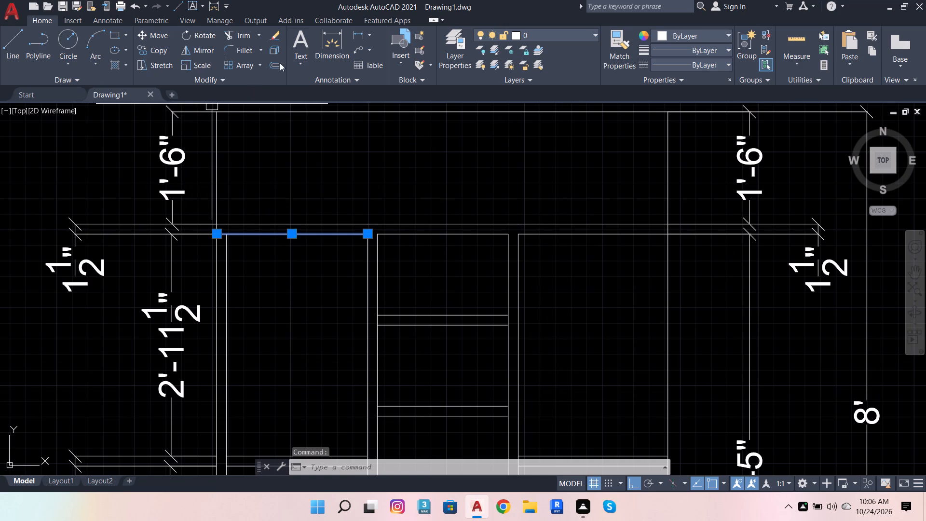
key("Escape")
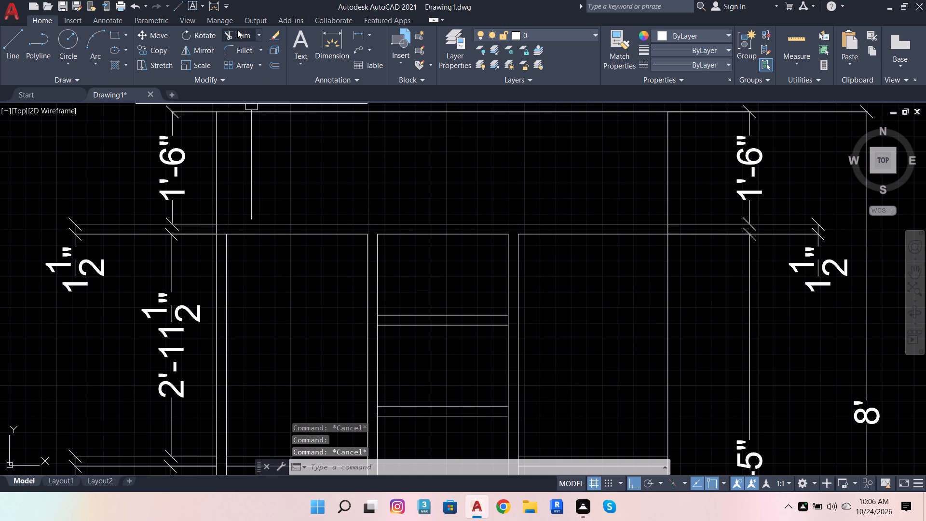
left_click(237, 30)
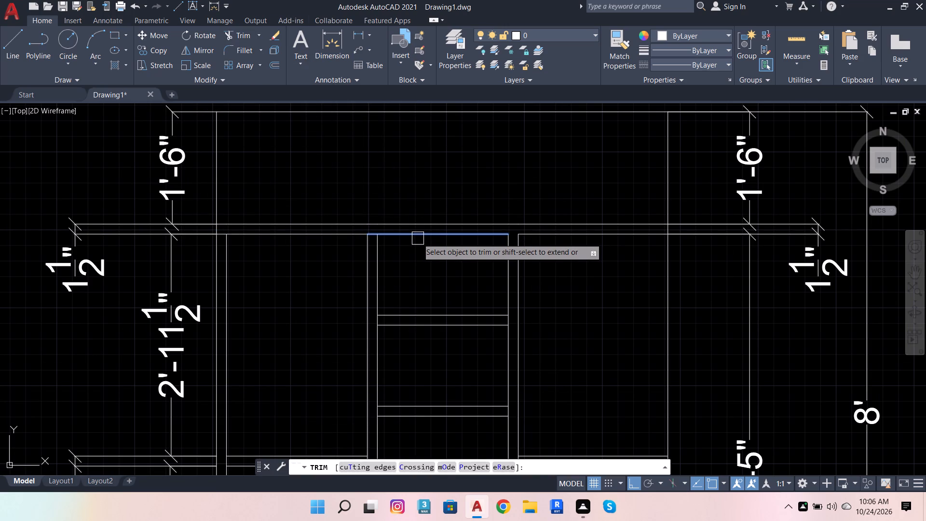
left_click(418, 238, "shift")
left_click(450, 235, "shift")
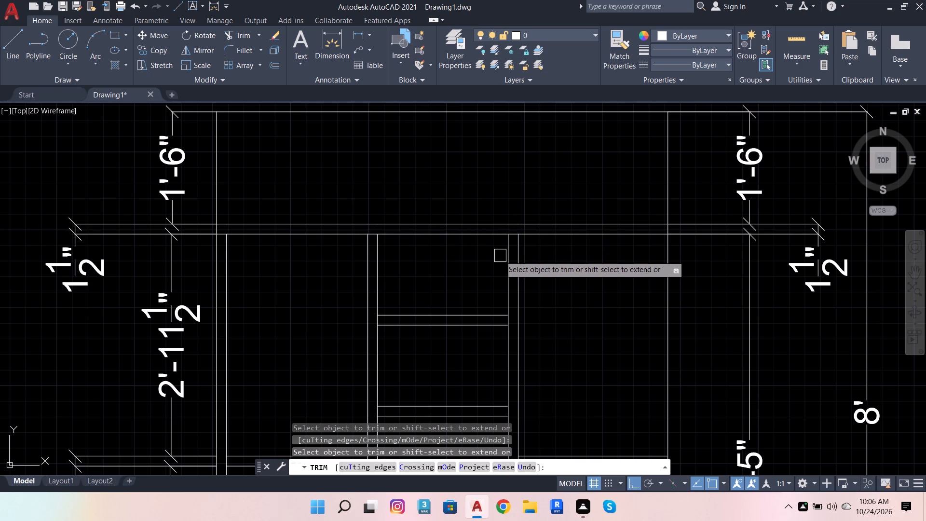
key("Escape")
key("Escape")
key("Escape")
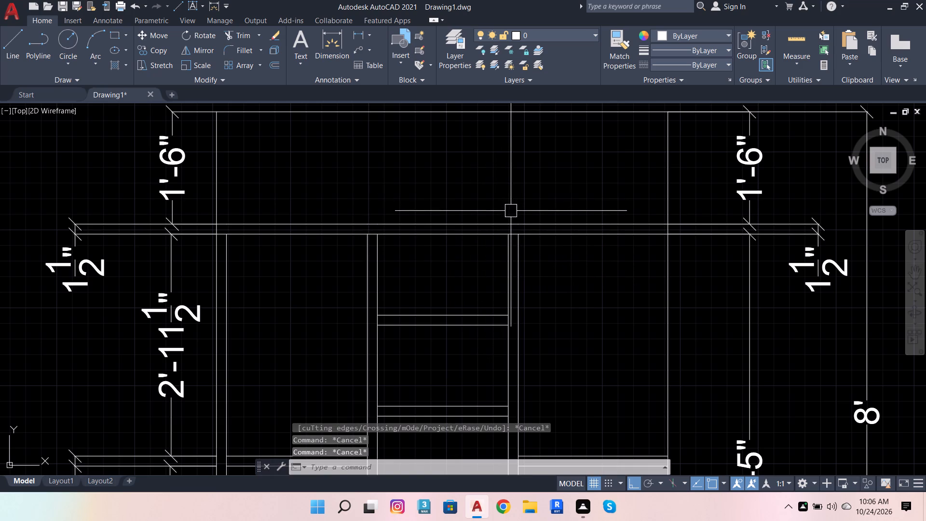
key("Escape")
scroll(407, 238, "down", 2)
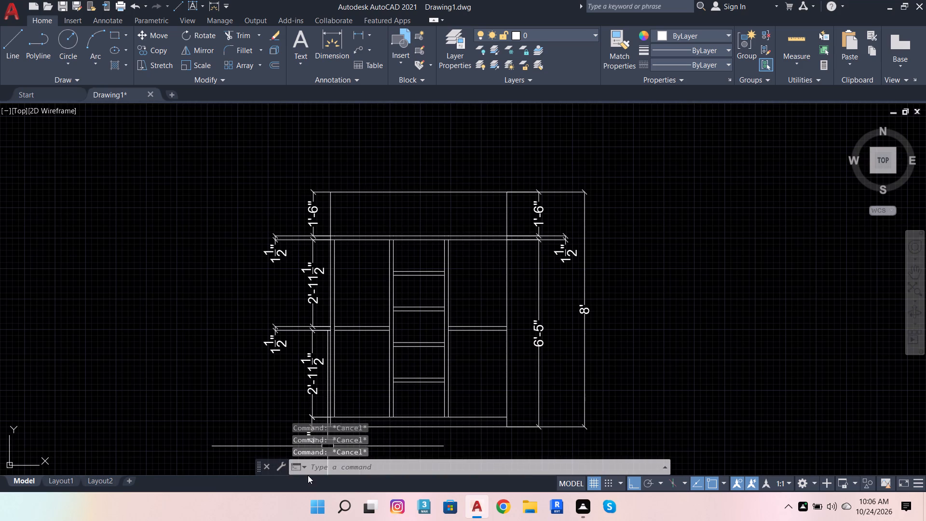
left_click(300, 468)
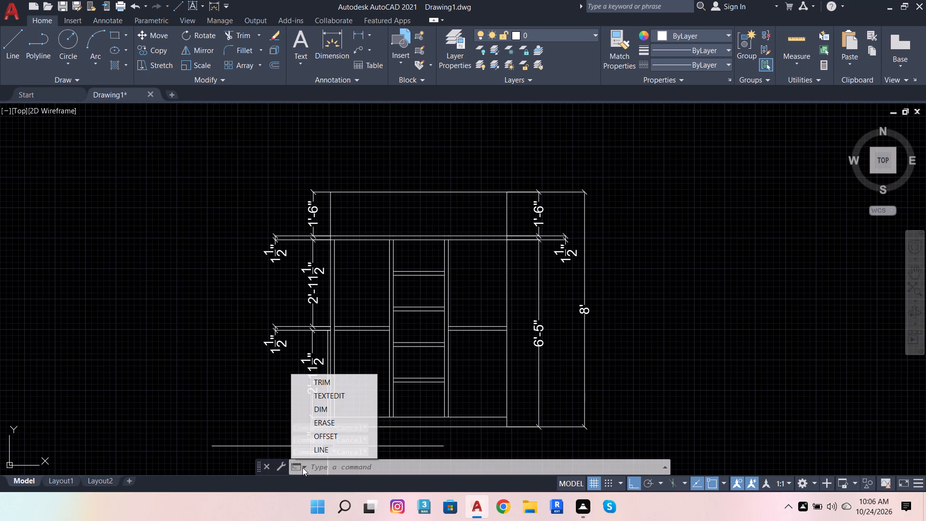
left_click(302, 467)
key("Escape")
Dimension the thickness of the left vertical trim at the base line, placing it below the elevation's bottom edge.
scroll(263, 307, "down", 3)
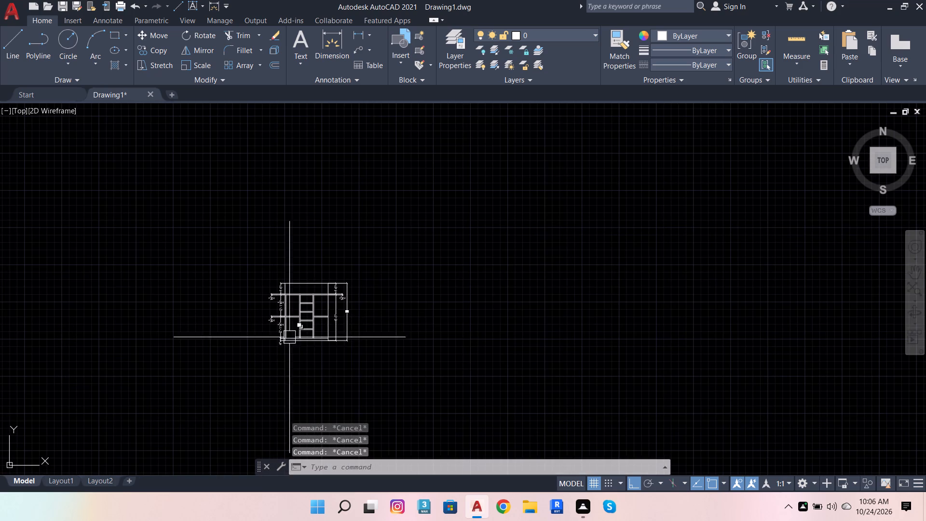
scroll(327, 348, "up", 1)
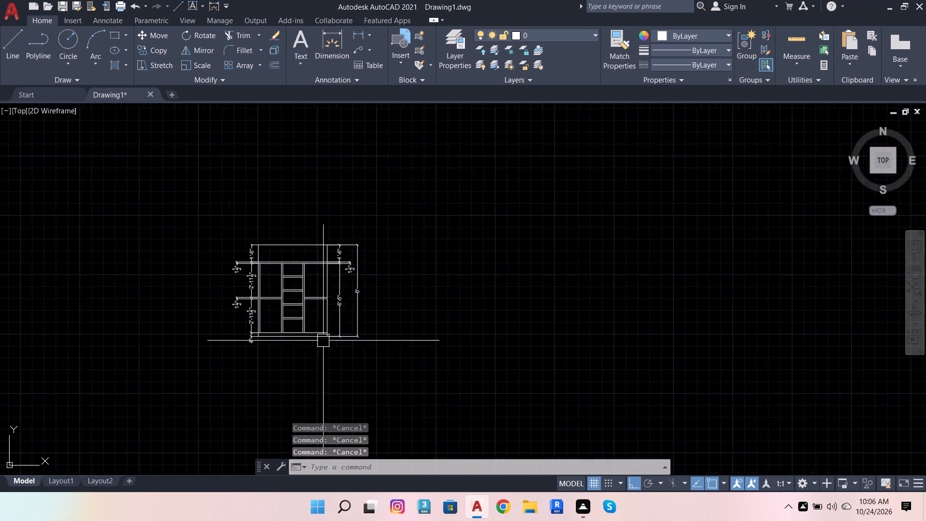
scroll(323, 338, "up", 1)
scroll(270, 346, "up", 3)
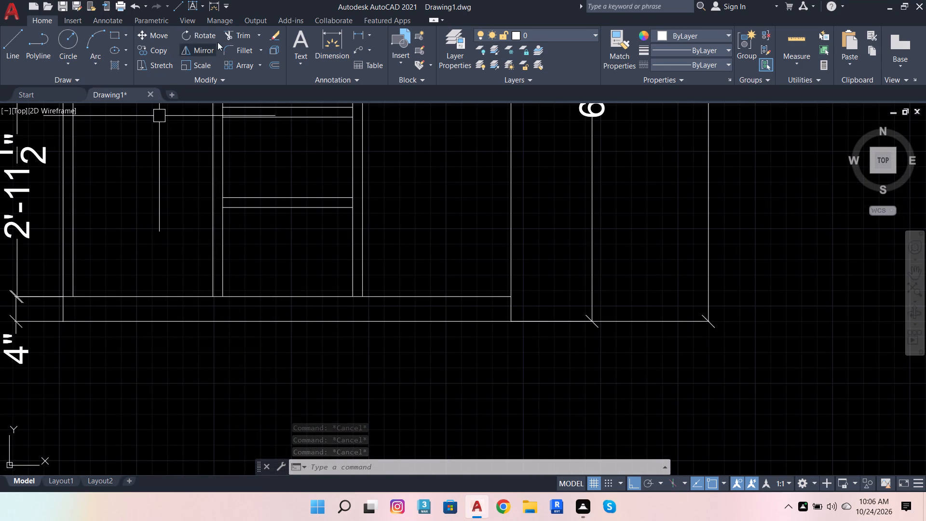
left_click(325, 44)
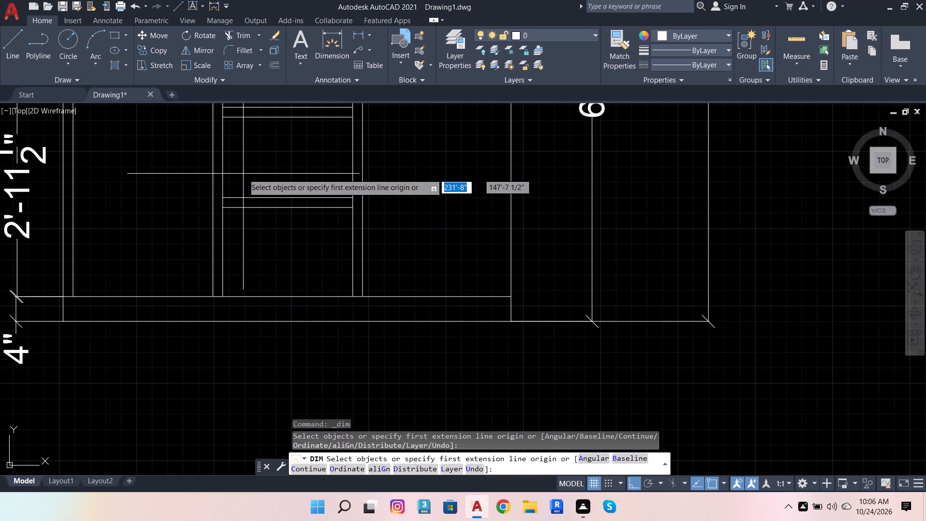
scroll(68, 298, "up", 2)
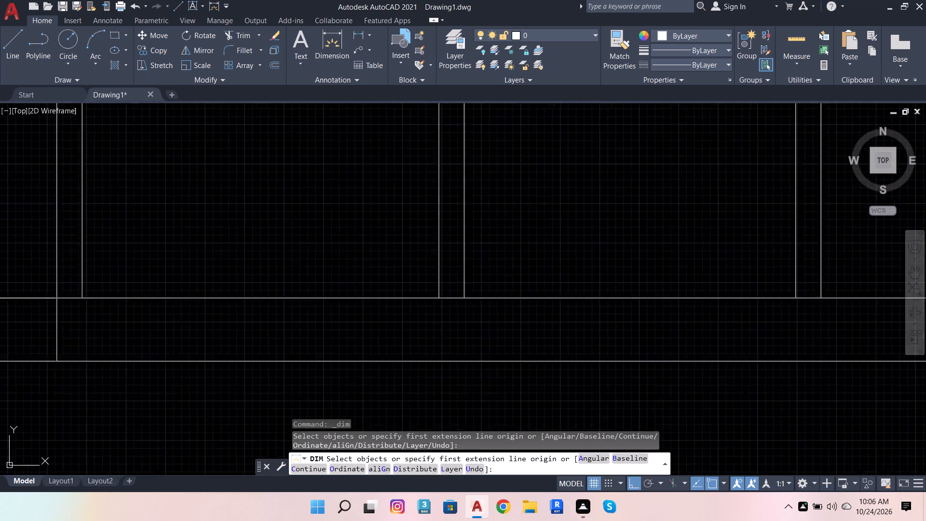
scroll(61, 292, "up", 1)
left_click(50, 303)
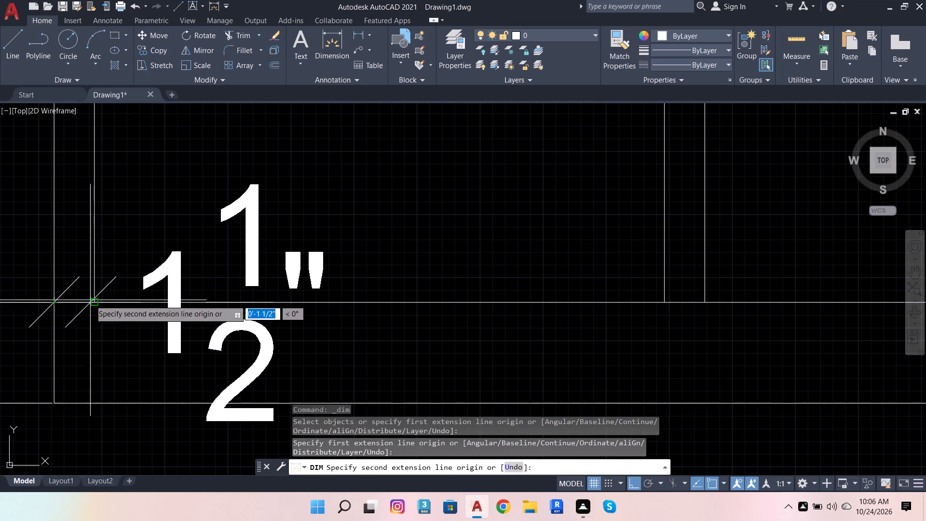
left_click(93, 300)
scroll(124, 269, "down", 4)
scroll(104, 322, "up", 2)
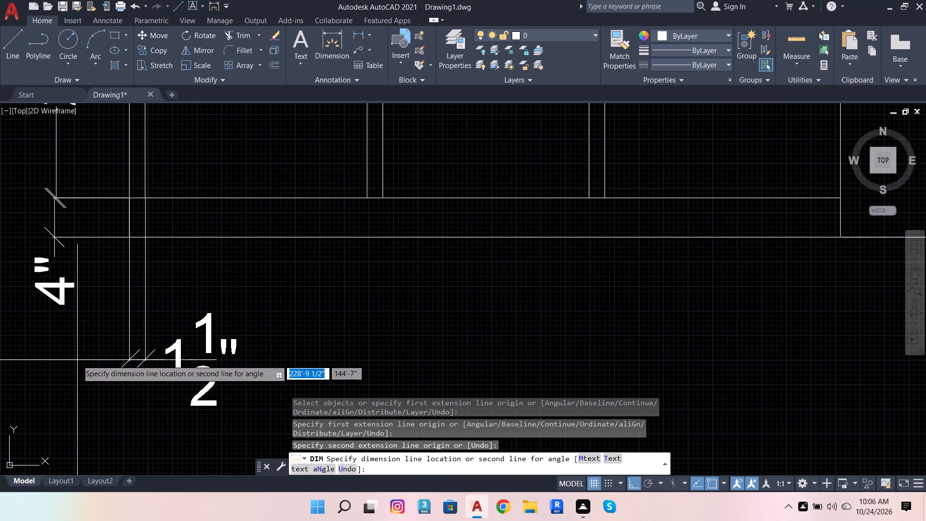
left_click(77, 360)
Dimension the left bay's inner width between the left trim and first divider, placing it just below the bottom edge.
left_click(145, 198)
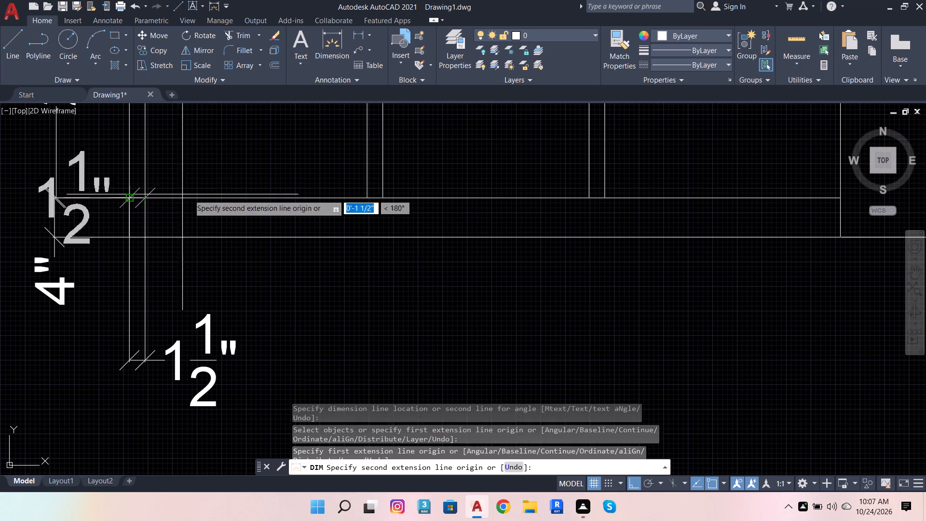
left_click(368, 200)
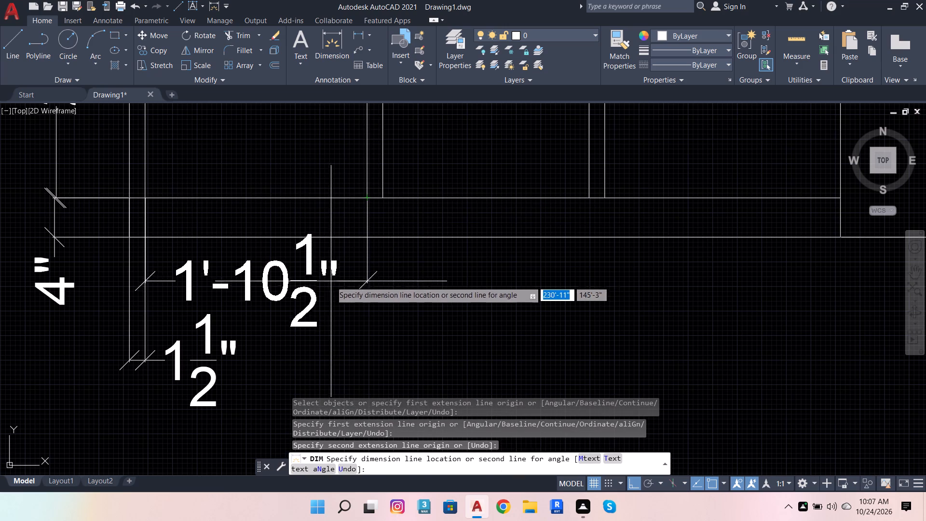
left_click(328, 269)
Dimension the thickness of the divider between the left and middle bays, aligned with the left trim's thickness dimension.
scroll(378, 192, "up", 3)
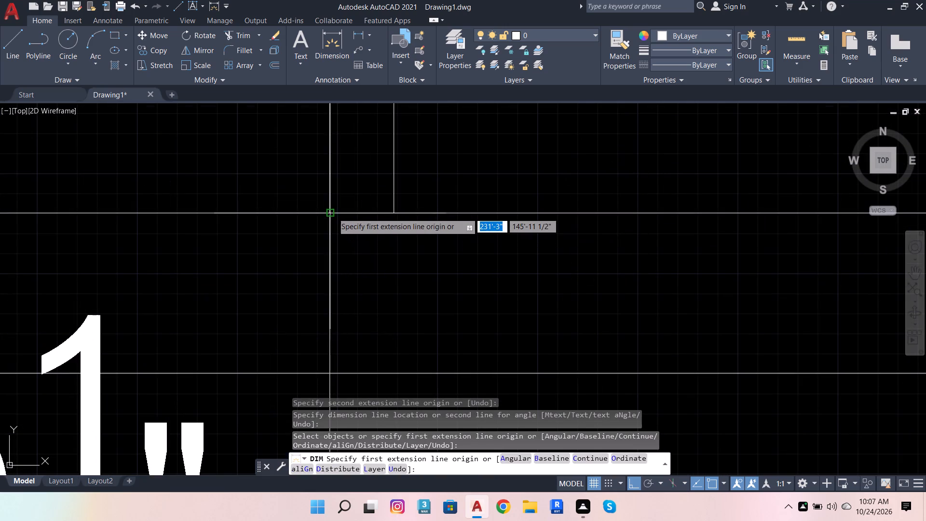
left_click(332, 213)
left_click(395, 211)
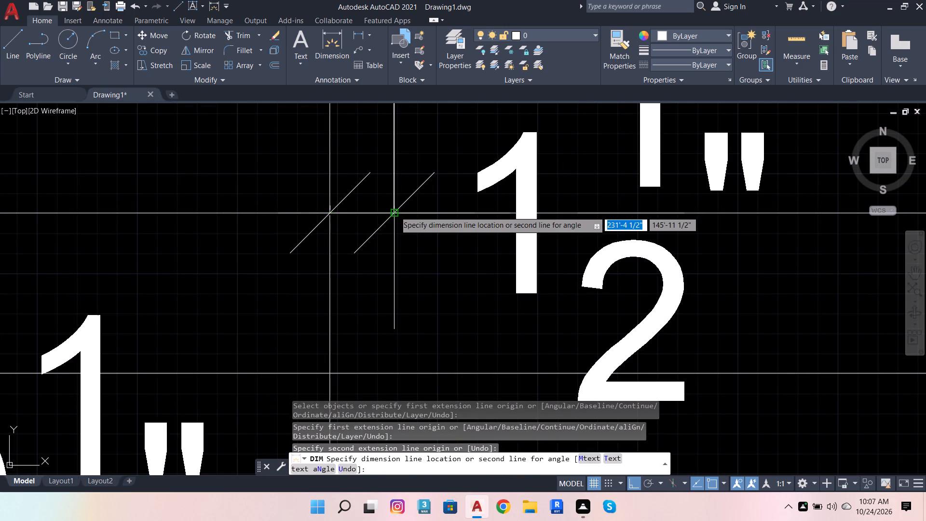
scroll(414, 178, "down", 5)
scroll(321, 243, "up", 1)
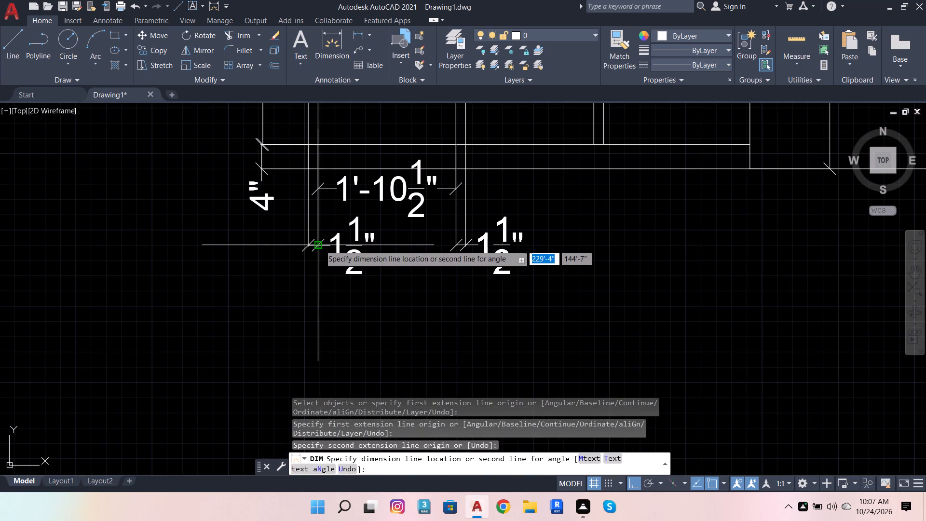
left_click(320, 245)
Dimension the middle bay's inner width between its two dividers, aligning it with the left bay's width dimension below the bottom edge.
scroll(373, 267, "down", 3)
scroll(428, 237, "up", 1)
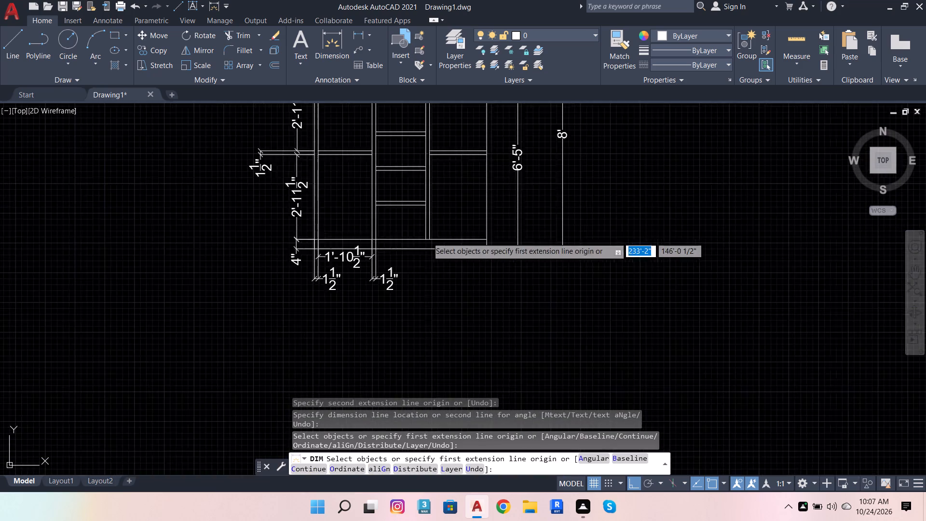
scroll(427, 237, "up", 2)
scroll(341, 239, "up", 2)
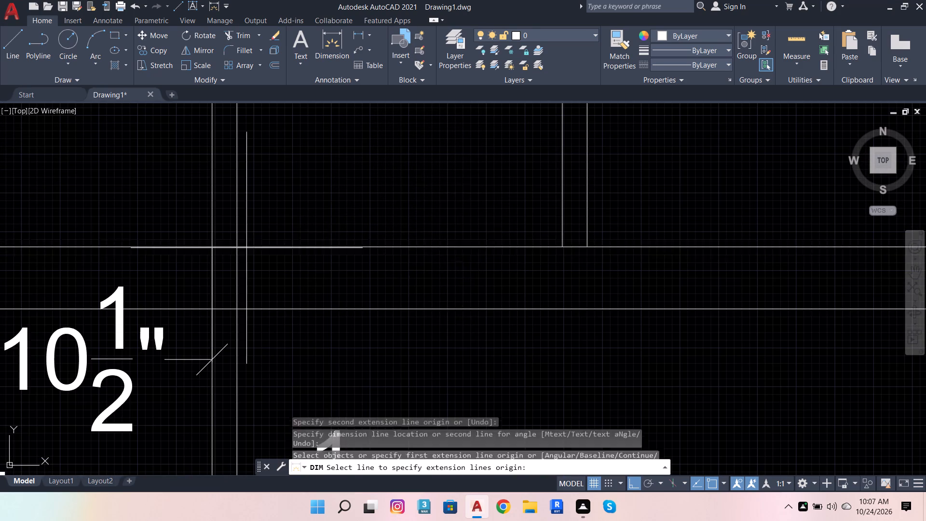
left_click(238, 248)
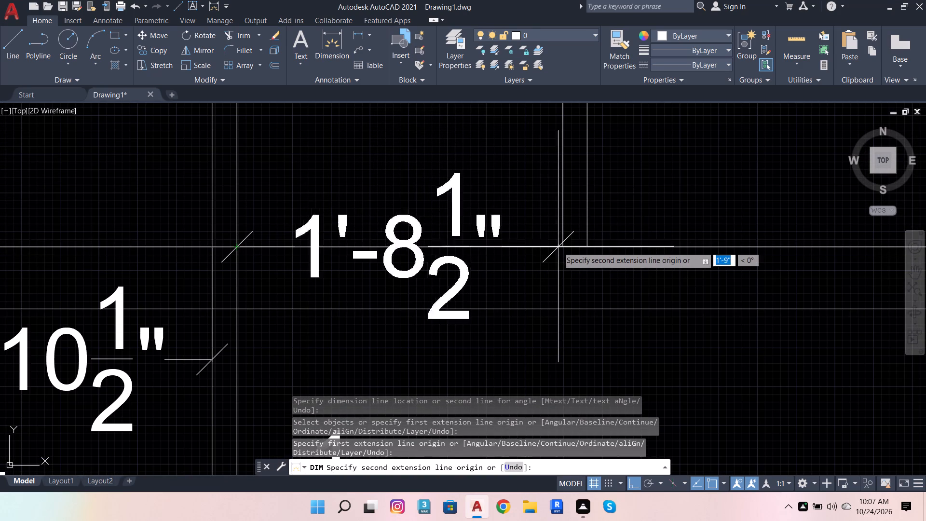
left_click(564, 245)
scroll(533, 219, "down", 4)
scroll(526, 235, "up", 3)
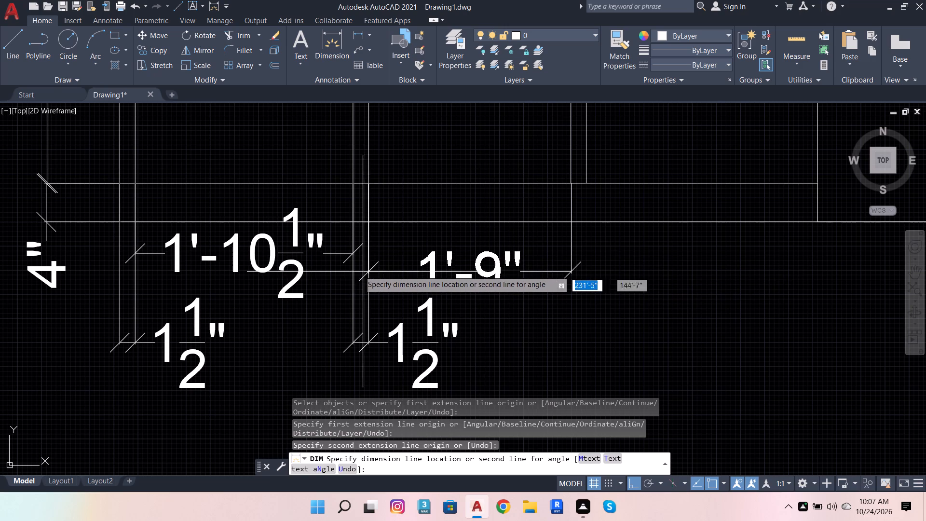
scroll(353, 251, "up", 3)
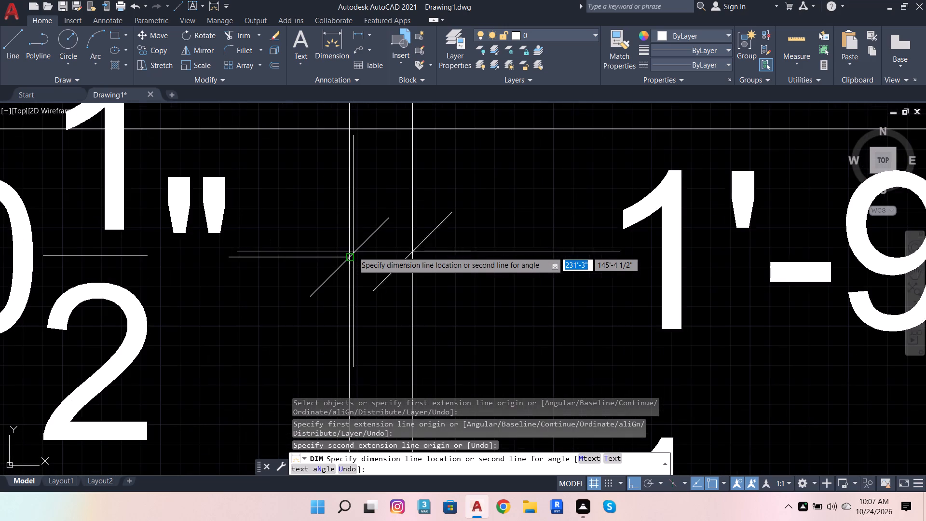
left_click(348, 255)
Dimension the thickness of the divider between the middle and right bays, in line with the other thickness dimensions below the elevation.
scroll(281, 256, "down", 4)
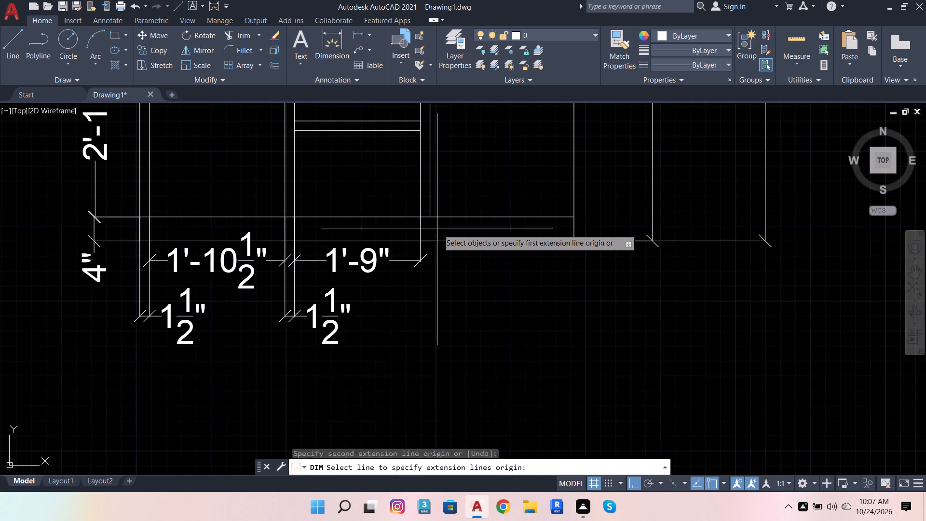
scroll(446, 224, "up", 3)
left_click(340, 192)
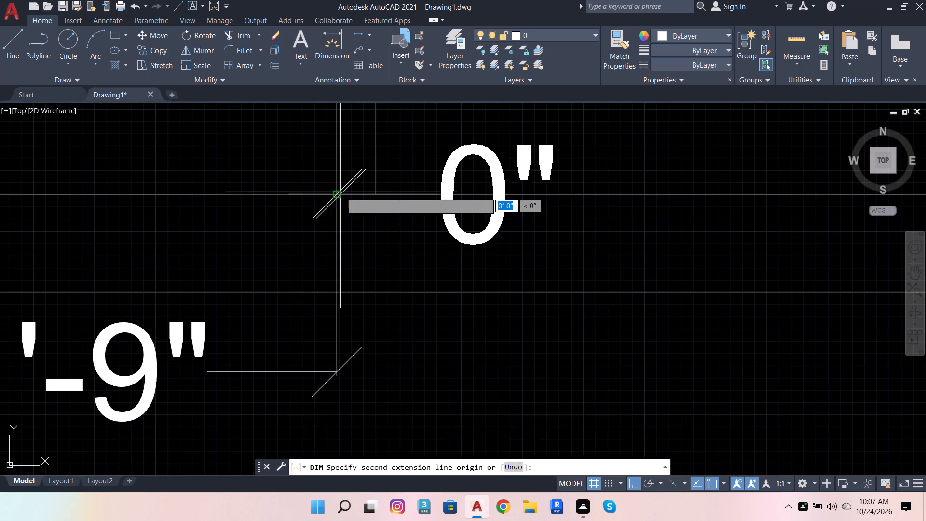
left_click(378, 192)
scroll(395, 174, "down", 3)
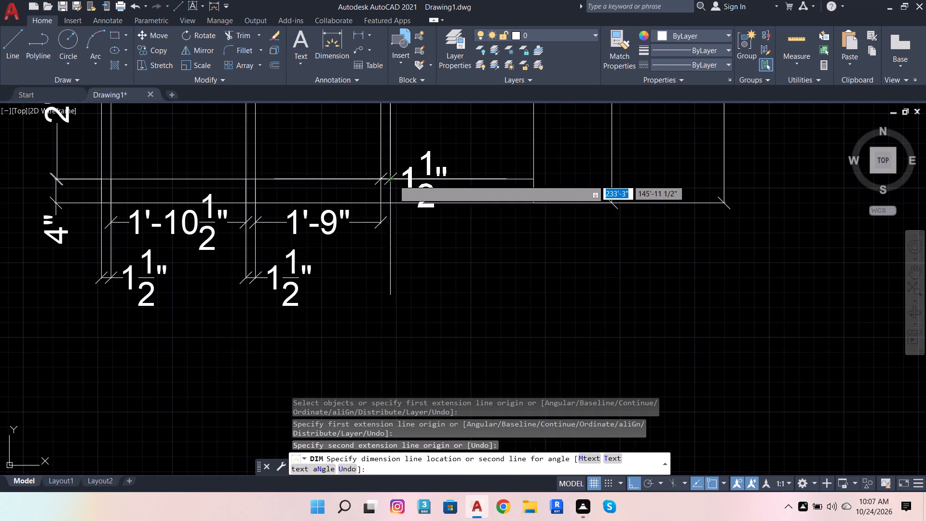
scroll(256, 277, "up", 3)
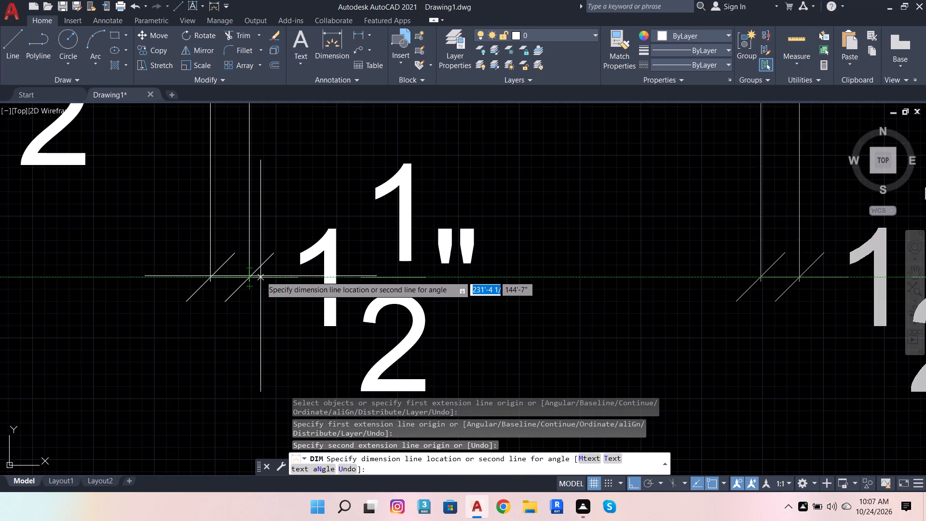
left_click(249, 278)
Dimension the right bay's width from the second divider to the bay's right-hand edge, in line with the other bay width dimensions.
scroll(163, 253, "down", 5)
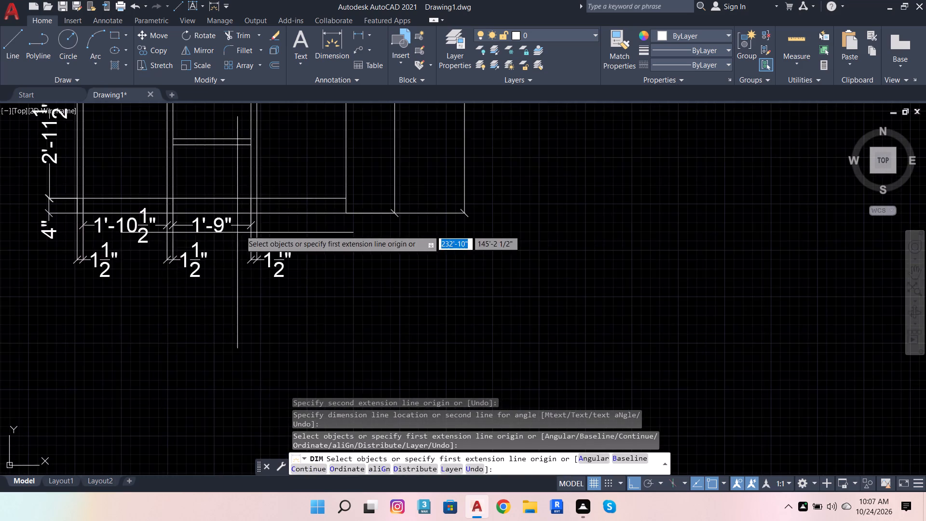
scroll(273, 220, "up", 3)
left_click(196, 128)
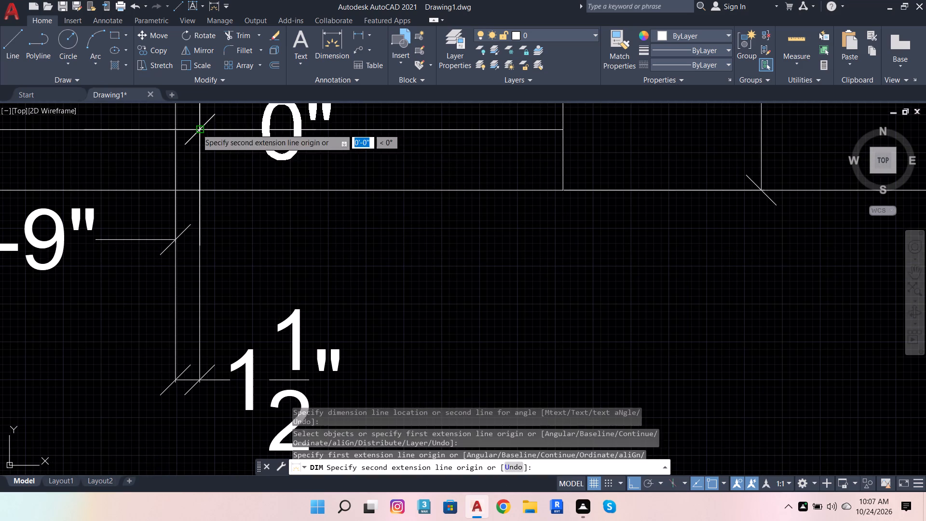
left_click(563, 129)
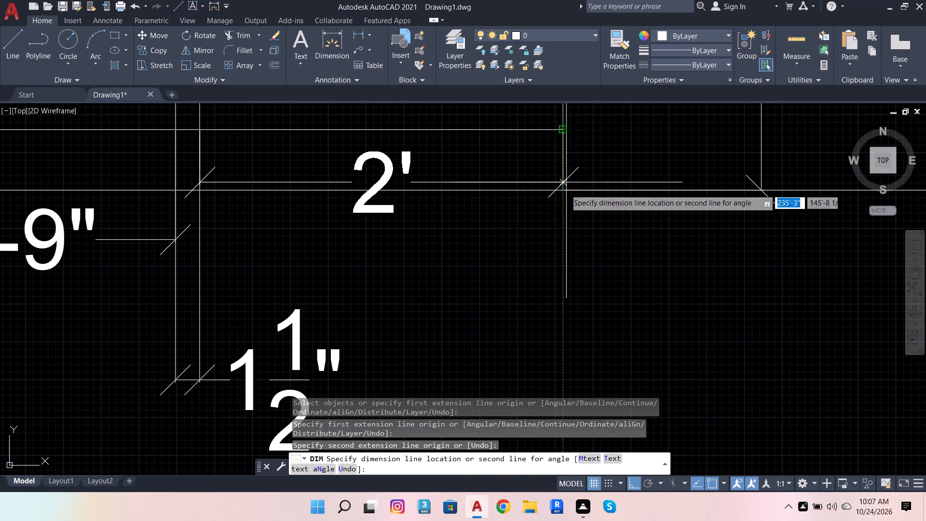
scroll(324, 272, "down", 2)
scroll(273, 260, "up", 4)
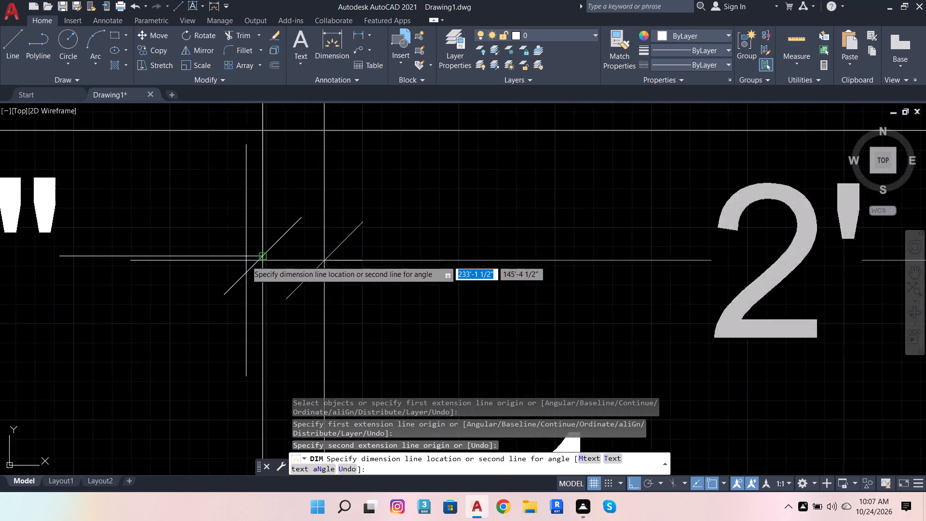
scroll(246, 260, "up", 1)
left_click(269, 250)
scroll(186, 246, "down", 5)
scroll(348, 295, "down", 4)
key("Escape")
key("Escape")
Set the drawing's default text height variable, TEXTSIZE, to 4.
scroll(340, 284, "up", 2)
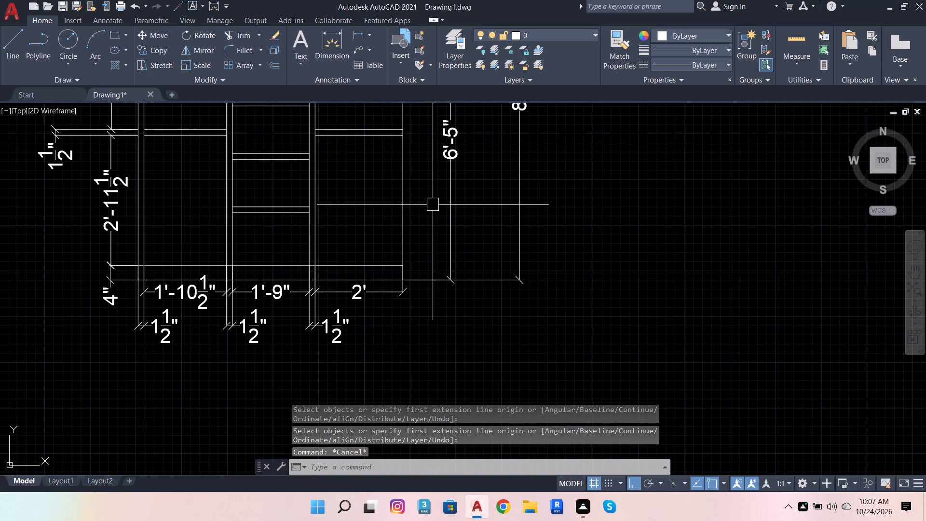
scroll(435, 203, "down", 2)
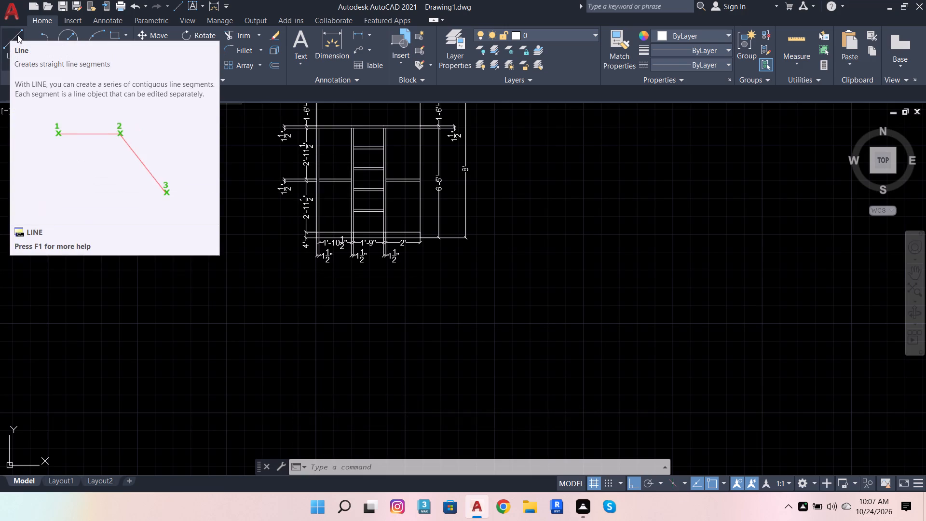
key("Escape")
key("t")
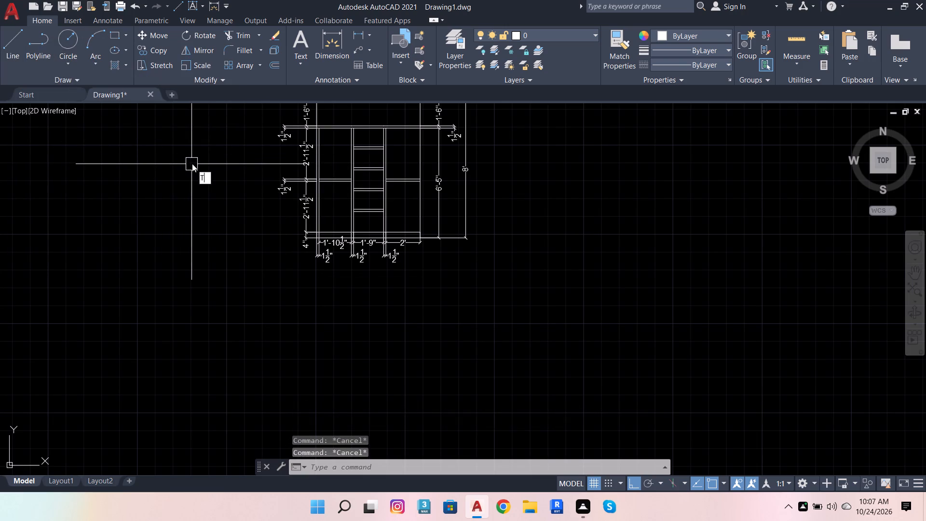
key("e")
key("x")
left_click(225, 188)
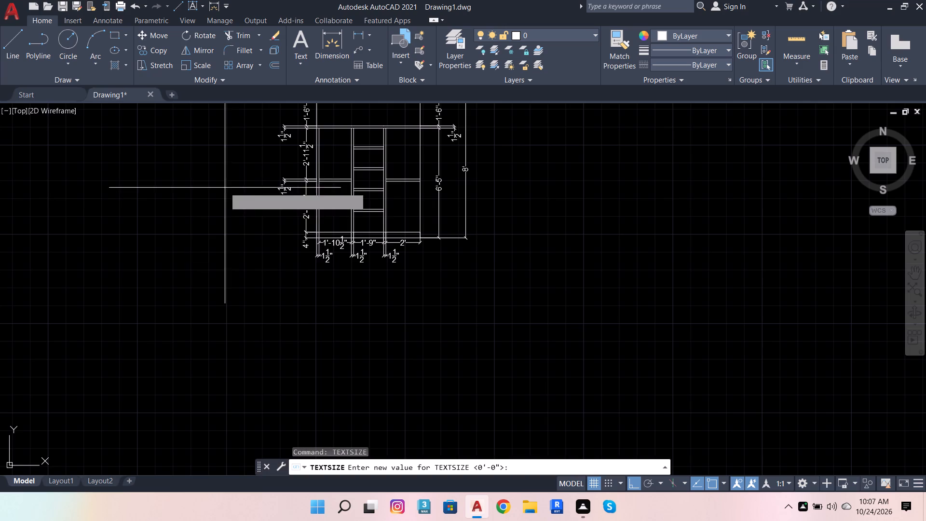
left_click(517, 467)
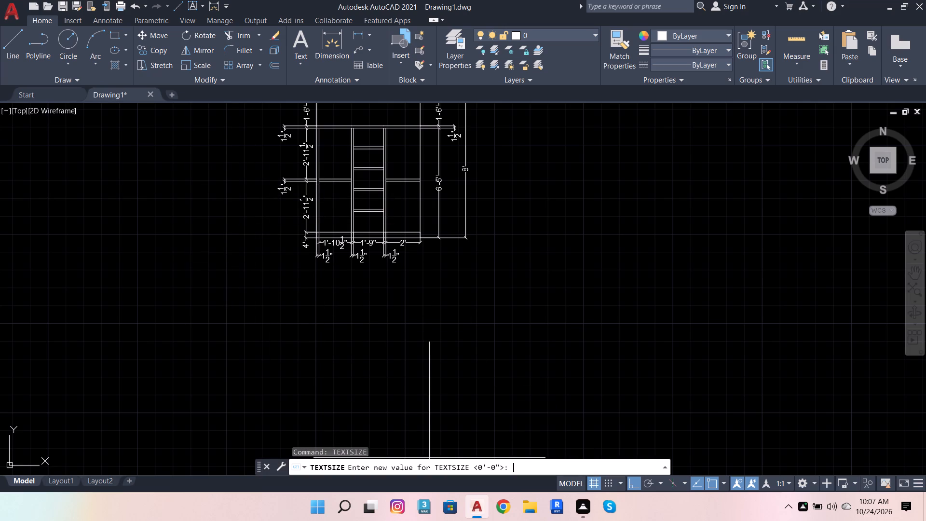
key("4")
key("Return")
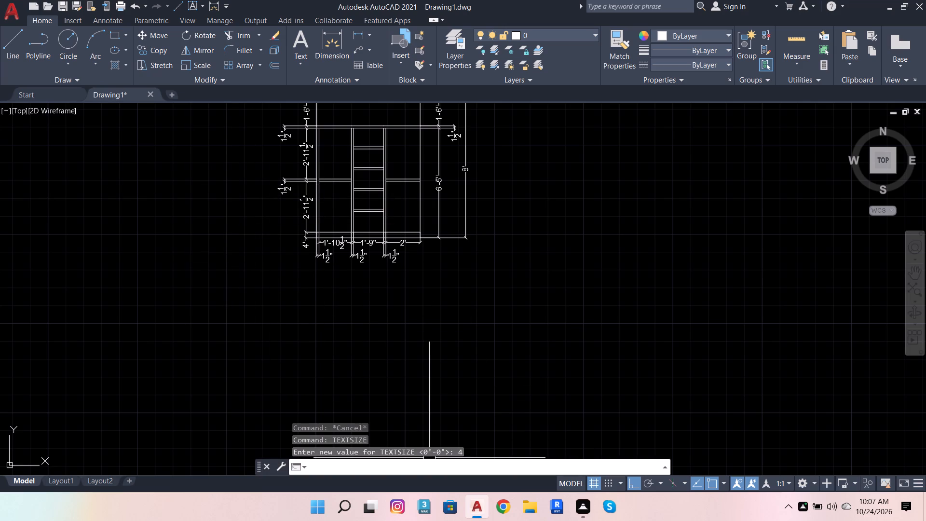
Set the drawing's default text height variable, TEXTSIZE, to 2.
left_click(299, 473)
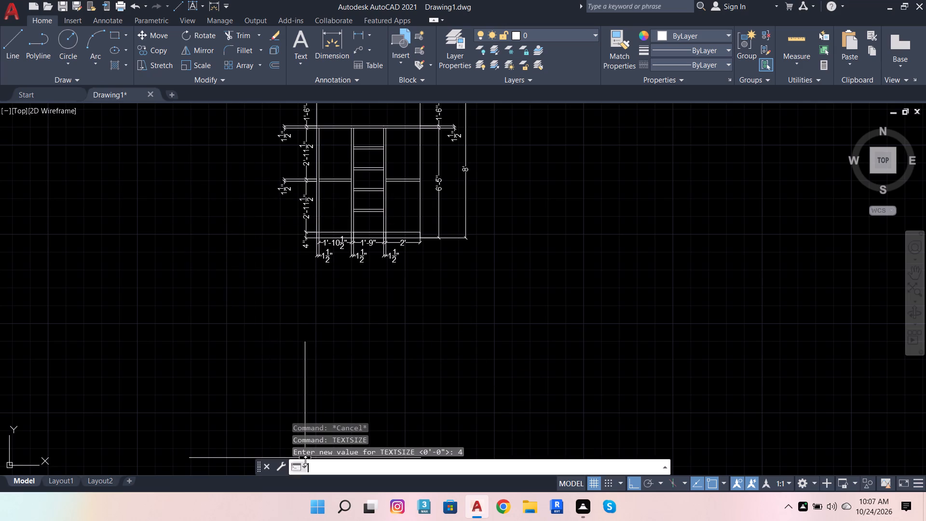
left_click(296, 471)
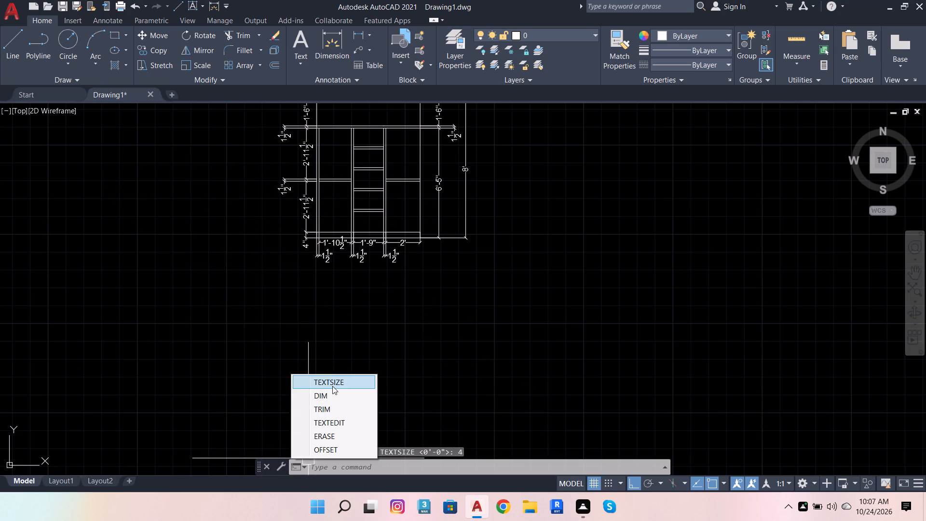
left_click(332, 386)
left_click(531, 462)
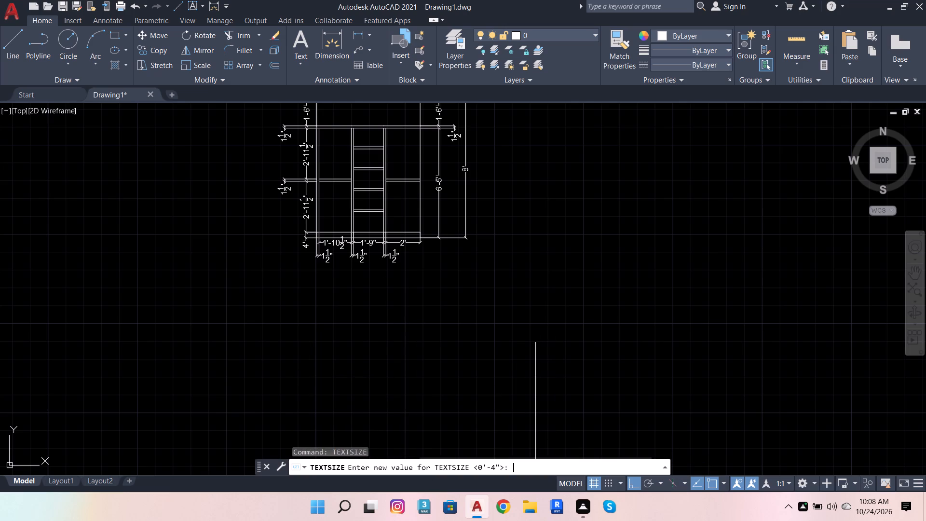
key("2")
key("Return")
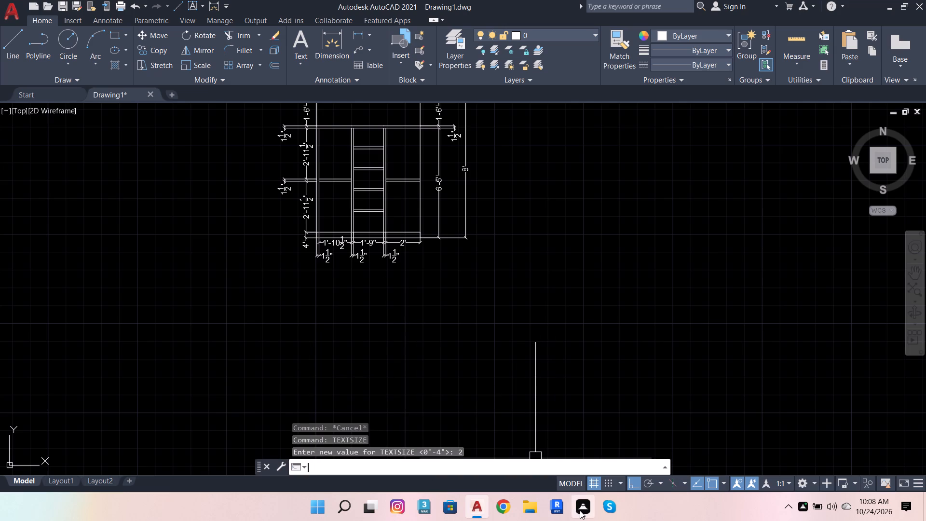
scroll(441, 362, "down", 2)
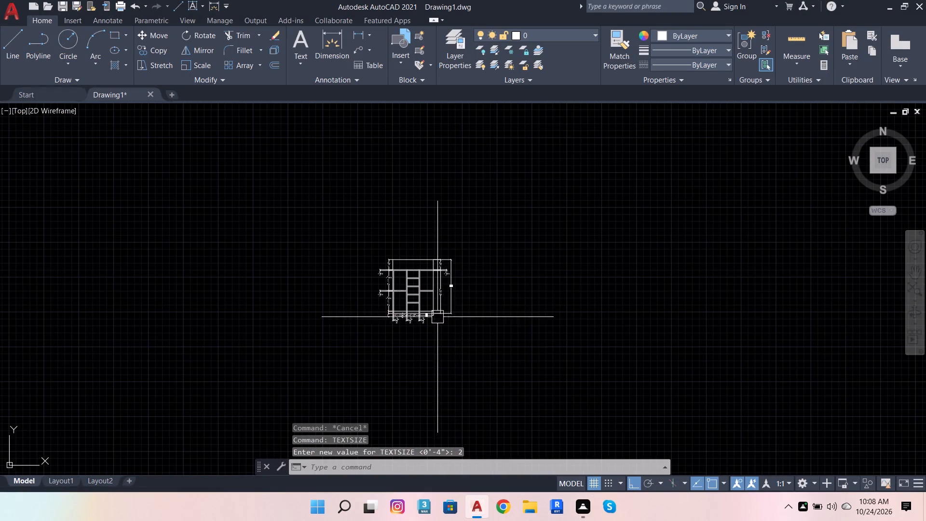
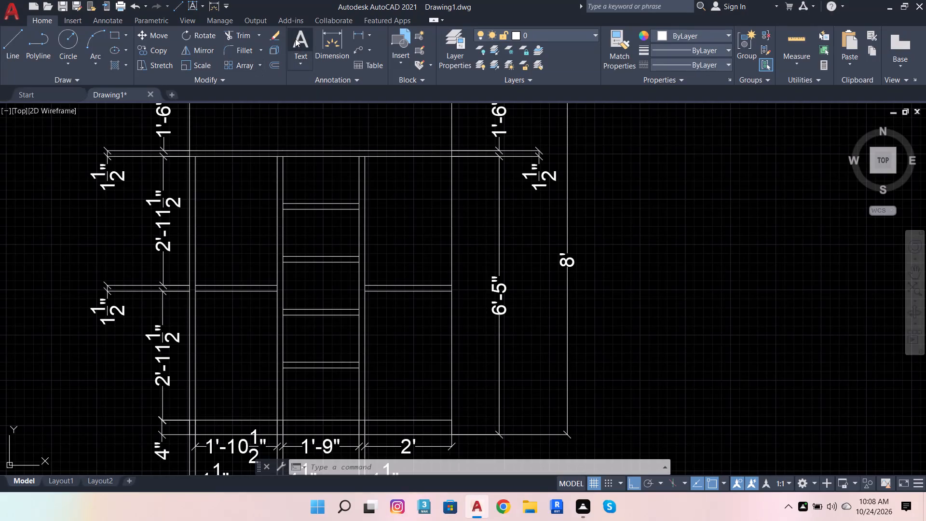
Add the multiline text label SHELVES in the top compartment of the middle bay.
scroll(340, 164, "up", 2)
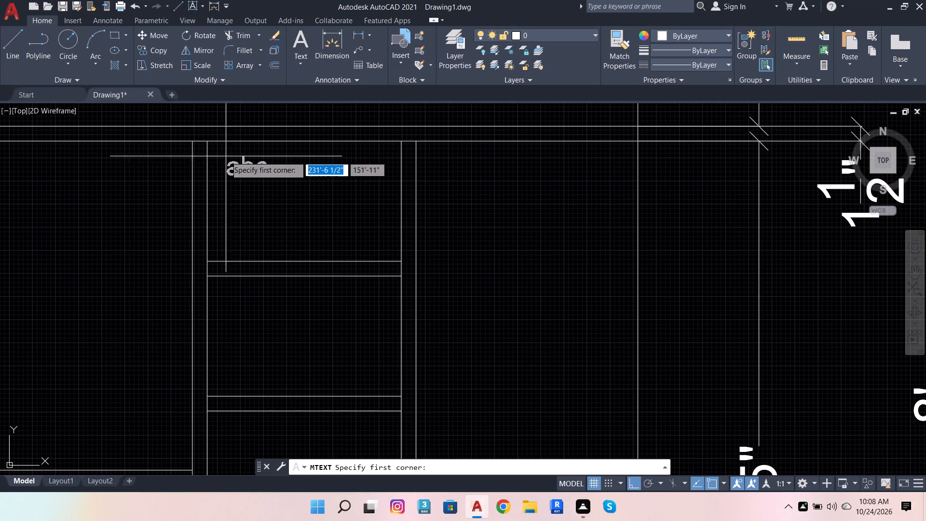
left_click(217, 161)
left_click(336, 174)
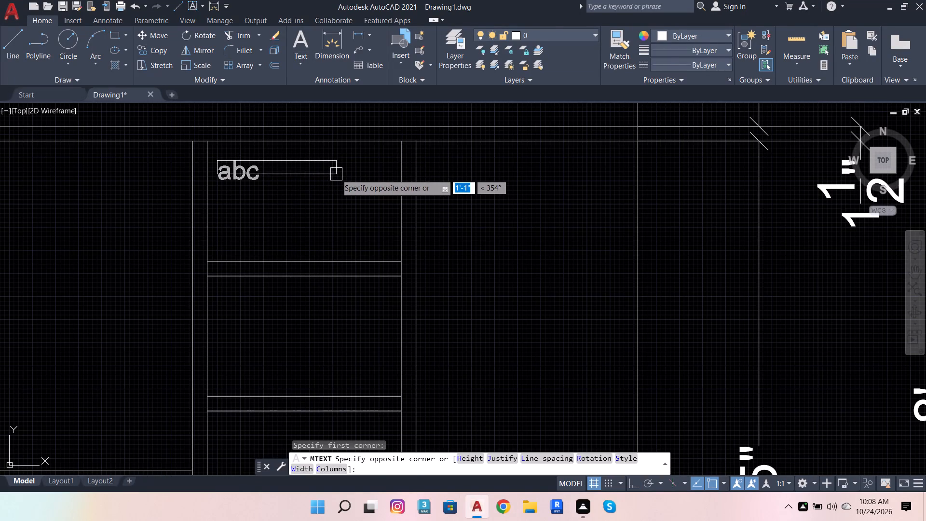
scroll(263, 159, "up", 3)
scroll(431, 171, "down", 4)
scroll(378, 178, "up", 3)
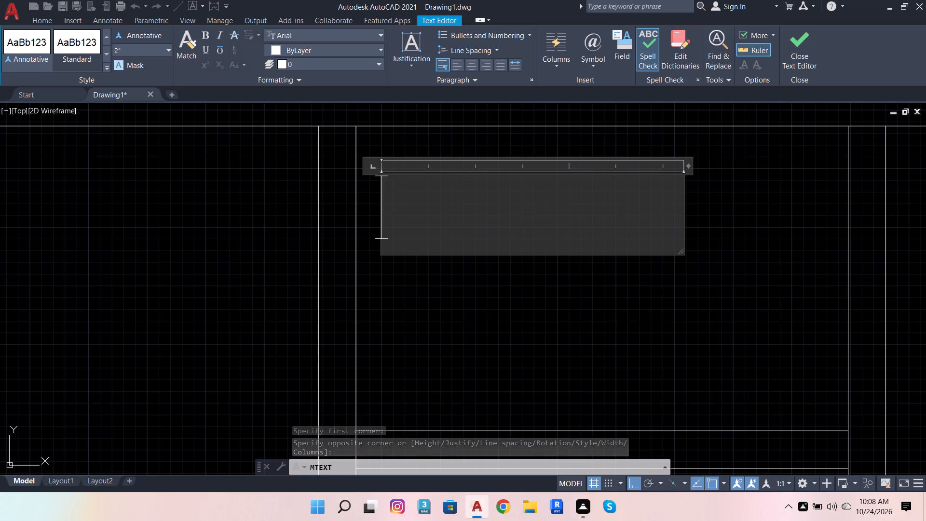
type("SHE")
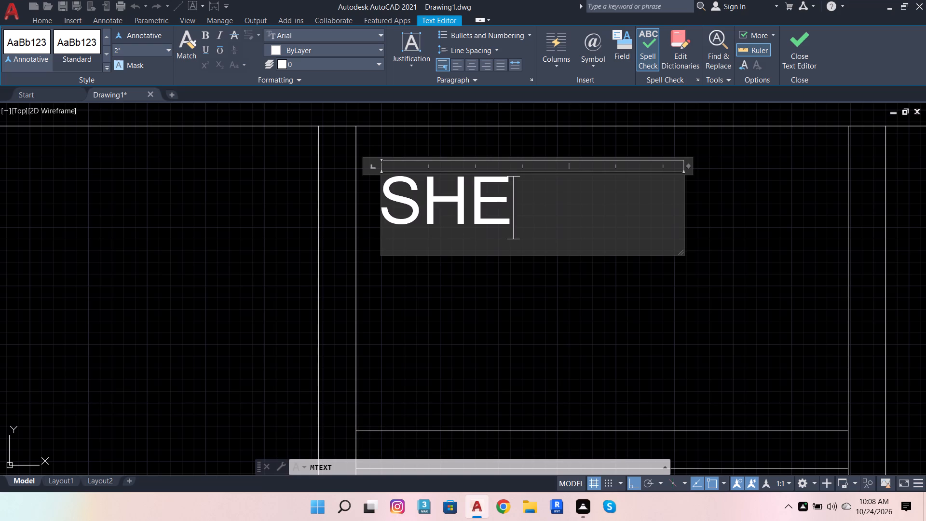
key("l")
type("VES")
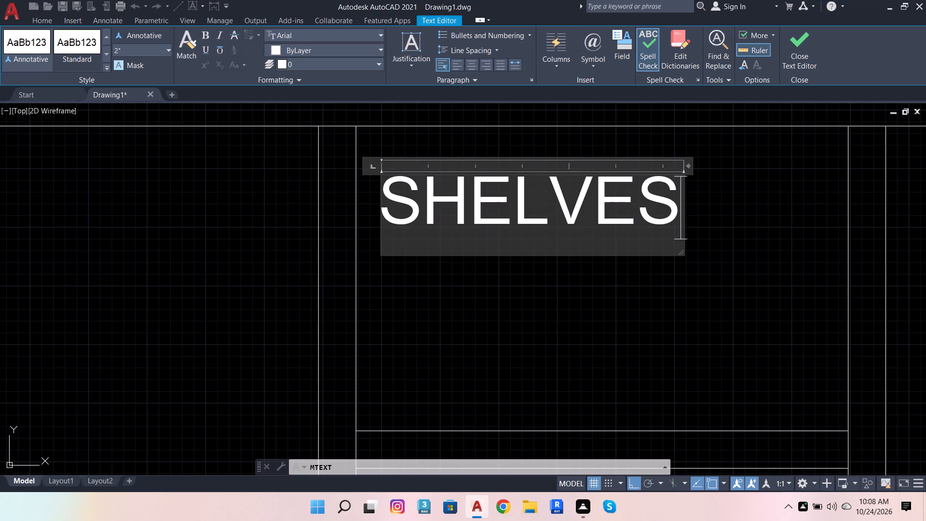
left_click(521, 255)
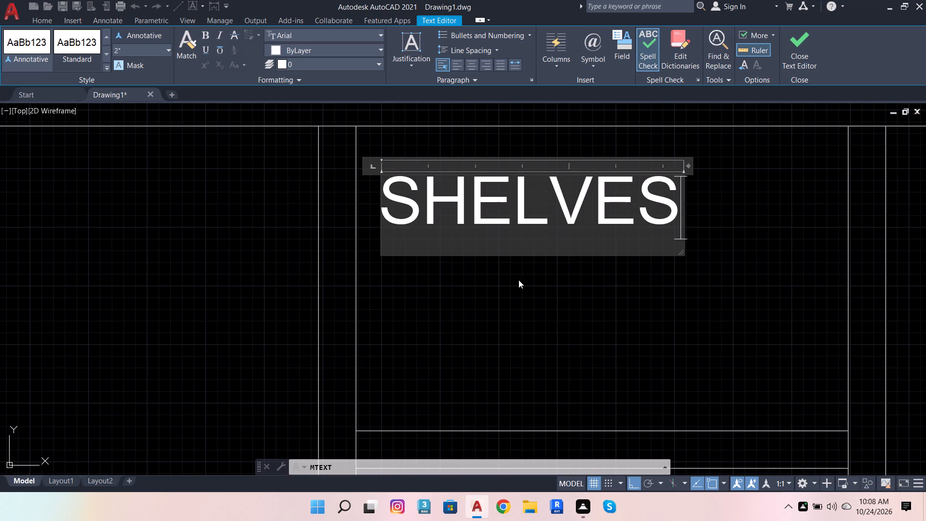
left_click(518, 280)
Copy the SHELVES label straight down into each of the four compartments below it in the middle bay.
left_click(521, 197)
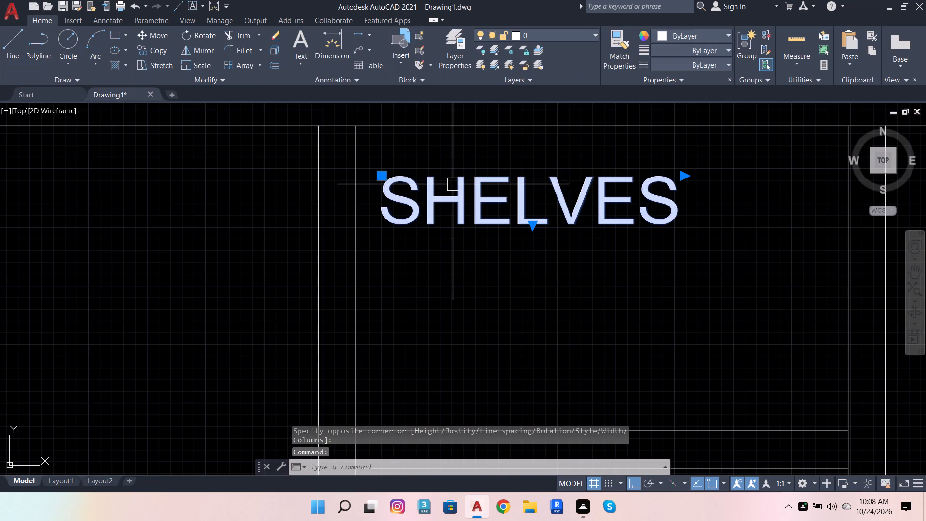
left_click(152, 52)
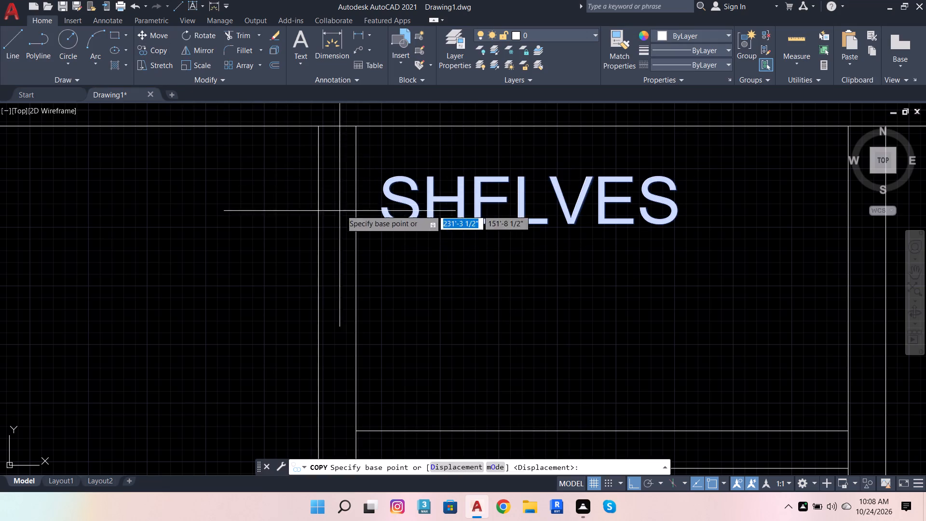
left_click(377, 186)
scroll(448, 222, "down", 4)
scroll(465, 270, "up", 3)
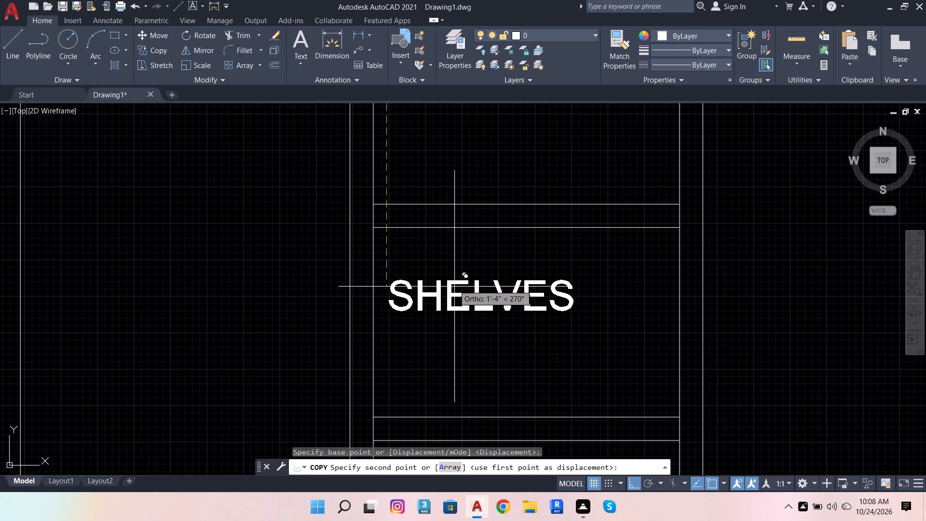
left_click(449, 271)
scroll(471, 329, "down", 4)
scroll(478, 356, "up", 3)
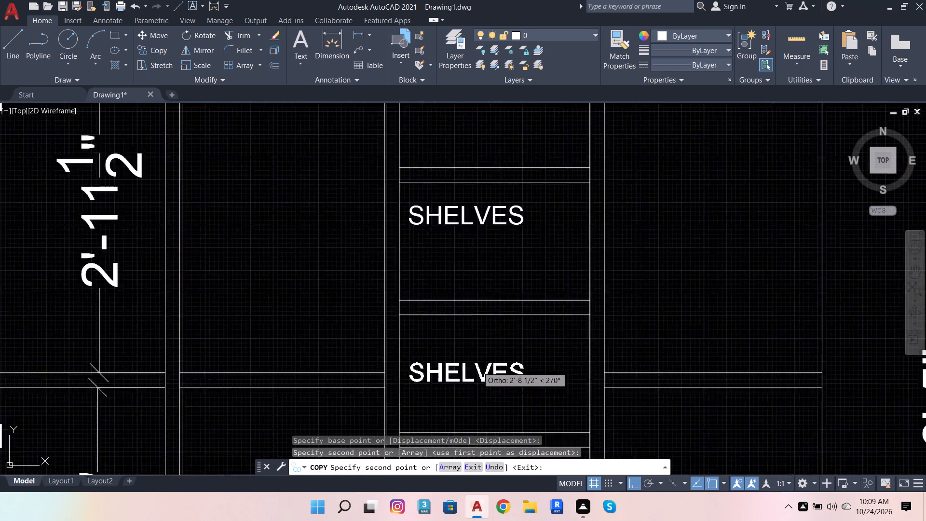
scroll(478, 367, "up", 1)
left_click(471, 326)
scroll(501, 291, "down", 4)
scroll(504, 325, "up", 2)
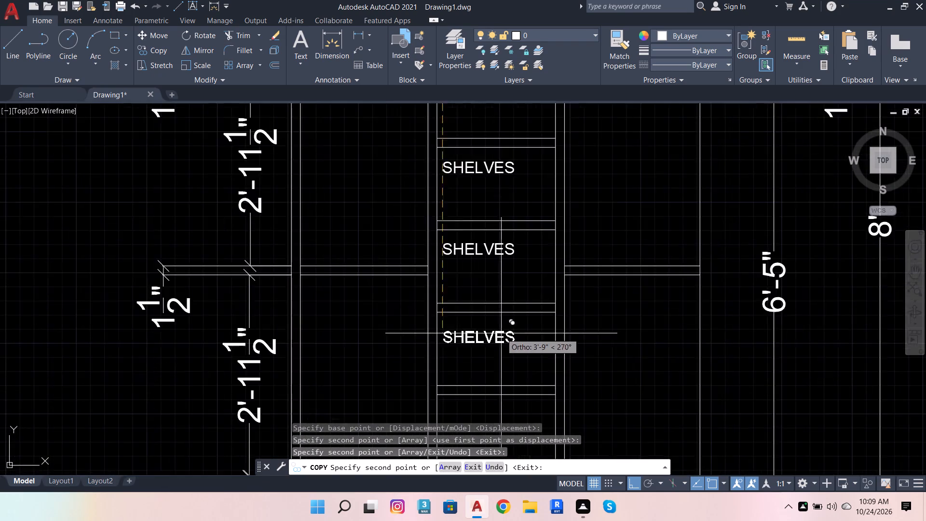
scroll(501, 333, "up", 2)
left_click(499, 319)
scroll(531, 276, "down", 5)
scroll(526, 303, "up", 3)
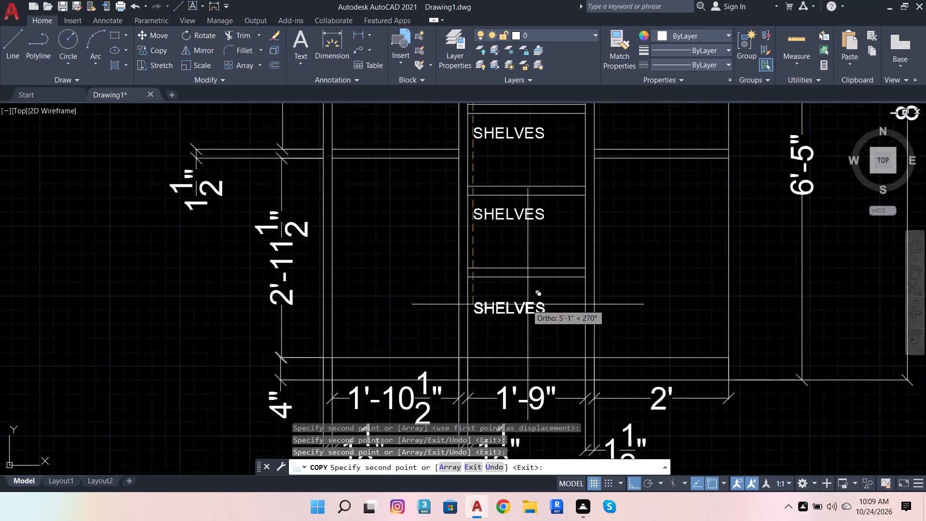
scroll(528, 304, "up", 1)
left_click(537, 287)
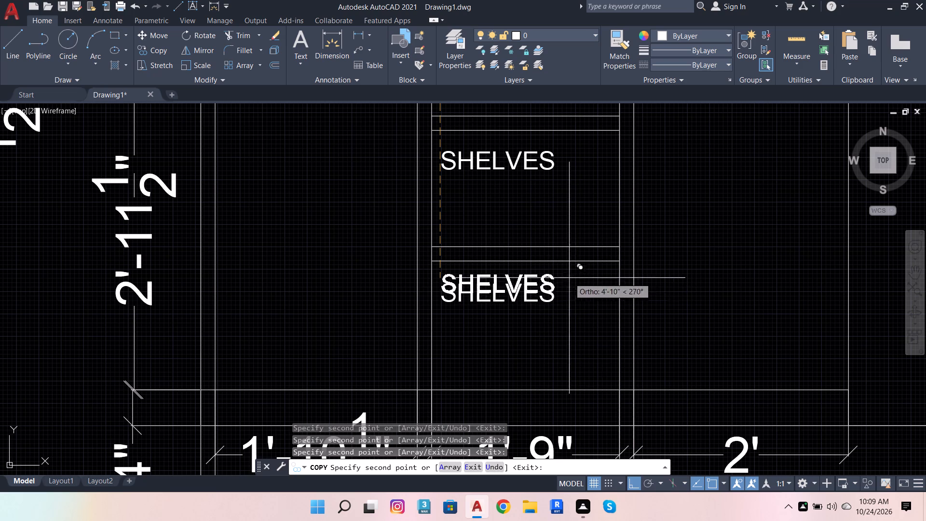
key("Escape")
key("Escape")
Add the centred multiline text label SKIRTING in the bottom strip of the elevation, beneath the middle bay.
scroll(572, 317, "down", 5)
scroll(597, 301, "up", 3)
scroll(596, 246, "up", 1)
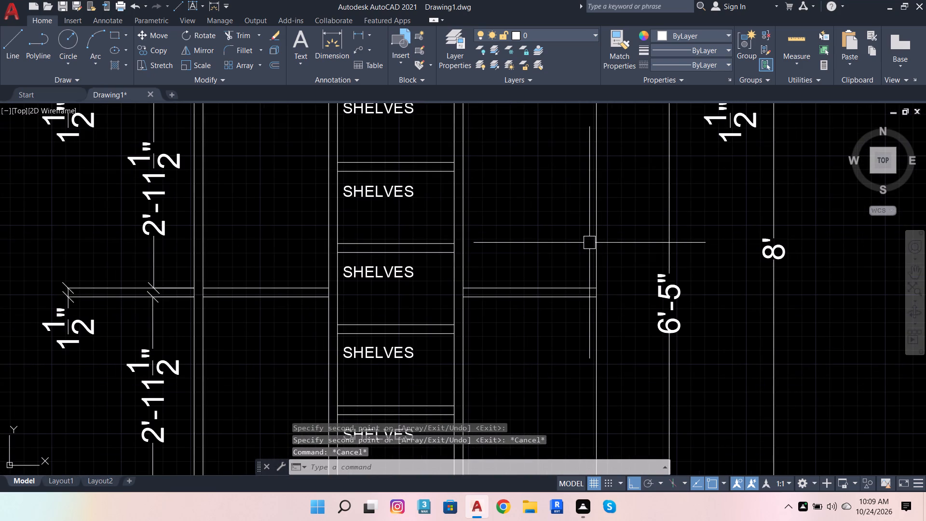
left_click(307, 39)
scroll(475, 99, "down", 3)
scroll(433, 273, "up", 4)
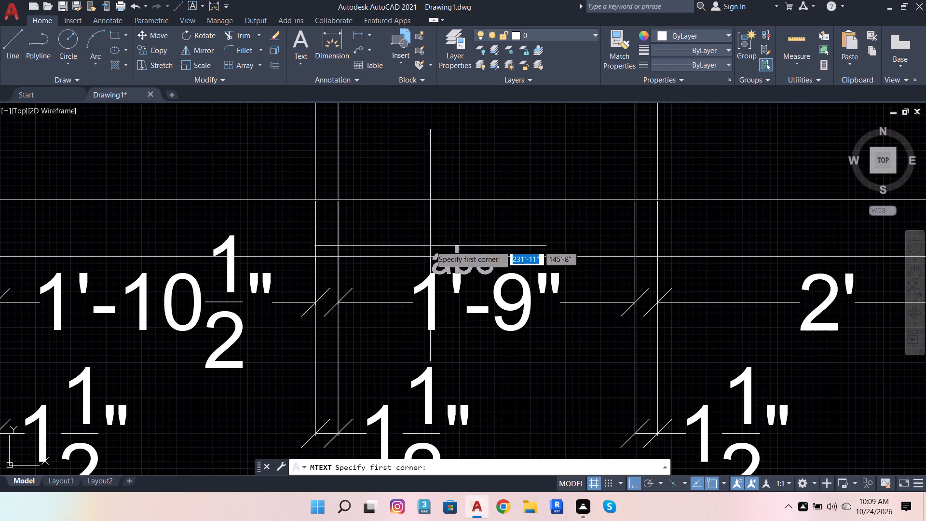
left_click(371, 210)
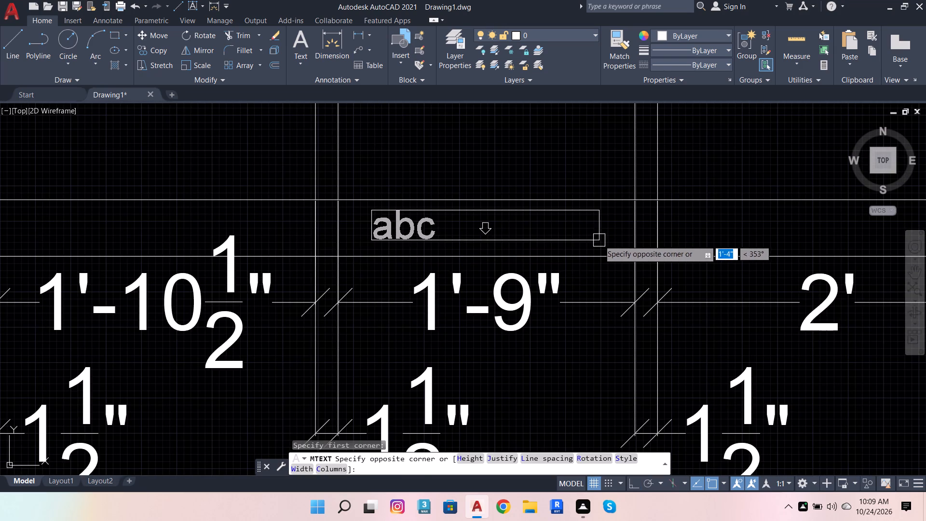
left_click(600, 240)
scroll(504, 219, "up", 2)
left_click(473, 62)
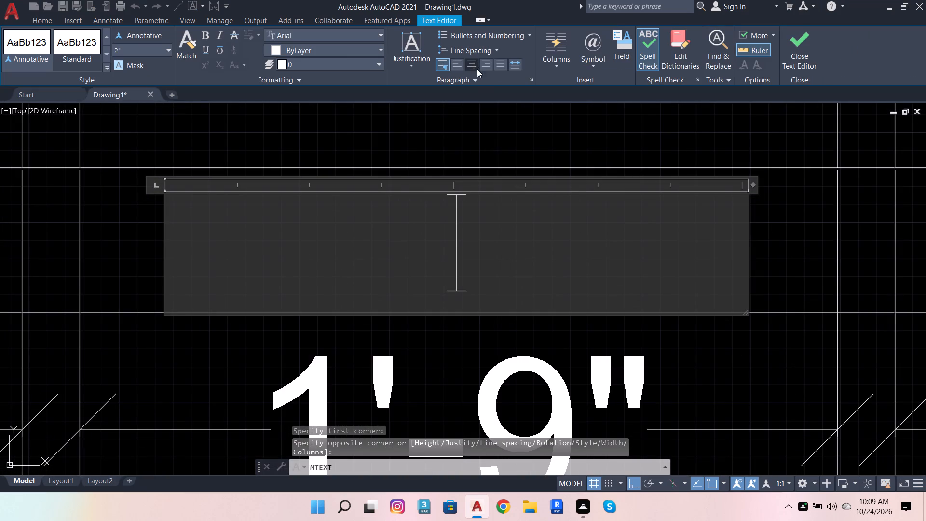
left_click(497, 264)
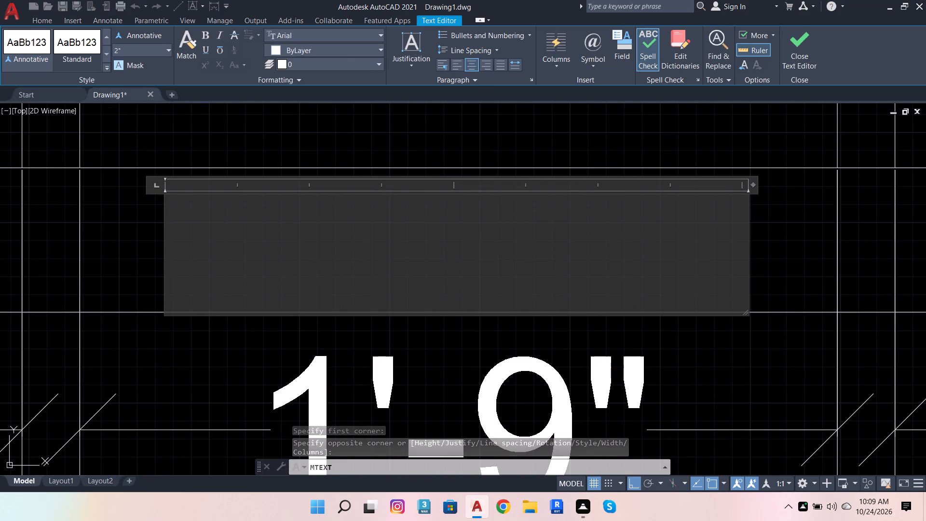
type("SK")
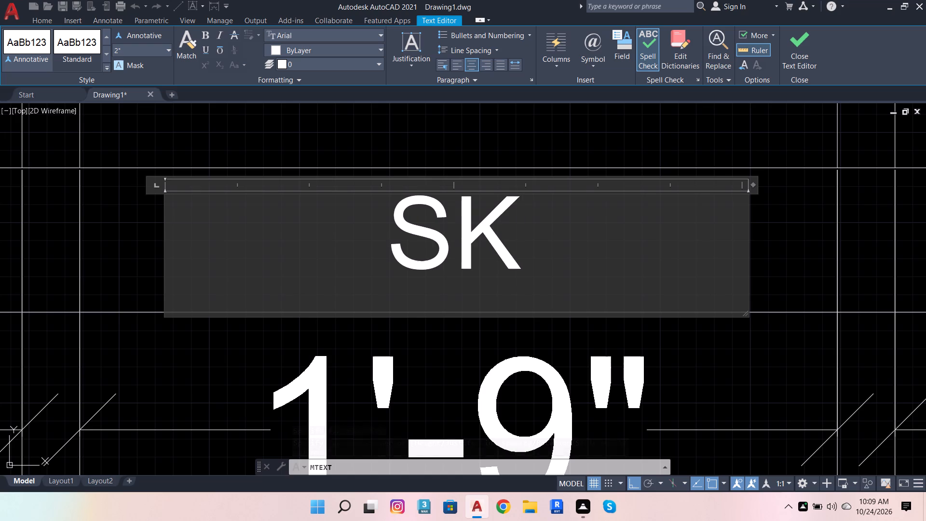
key("i")
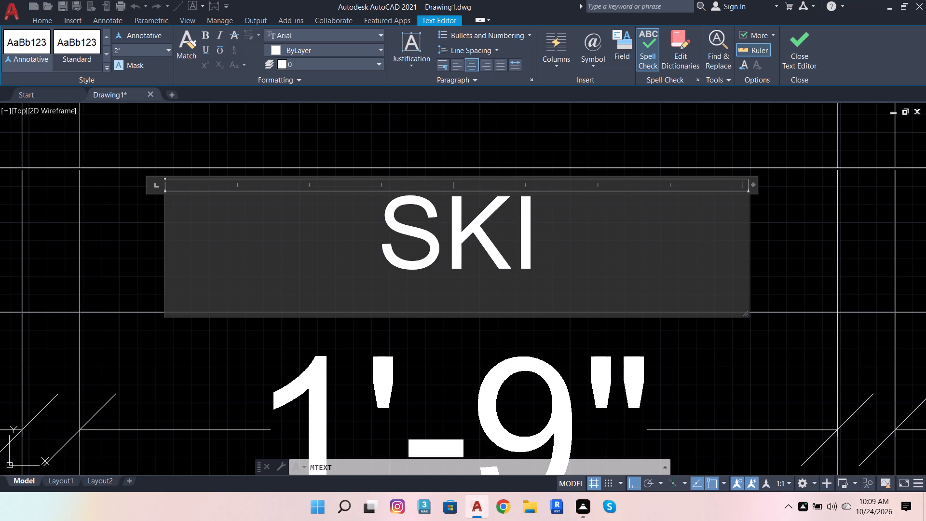
type("RT")
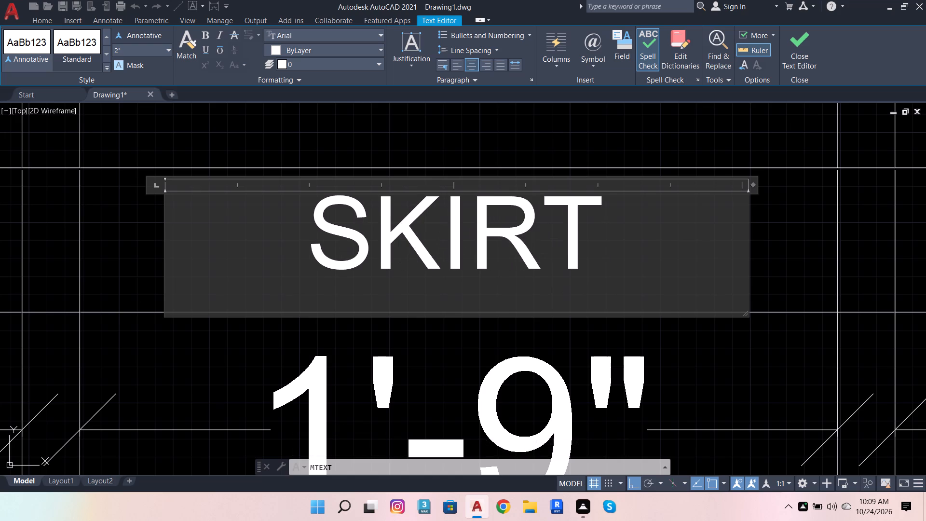
type("ING")
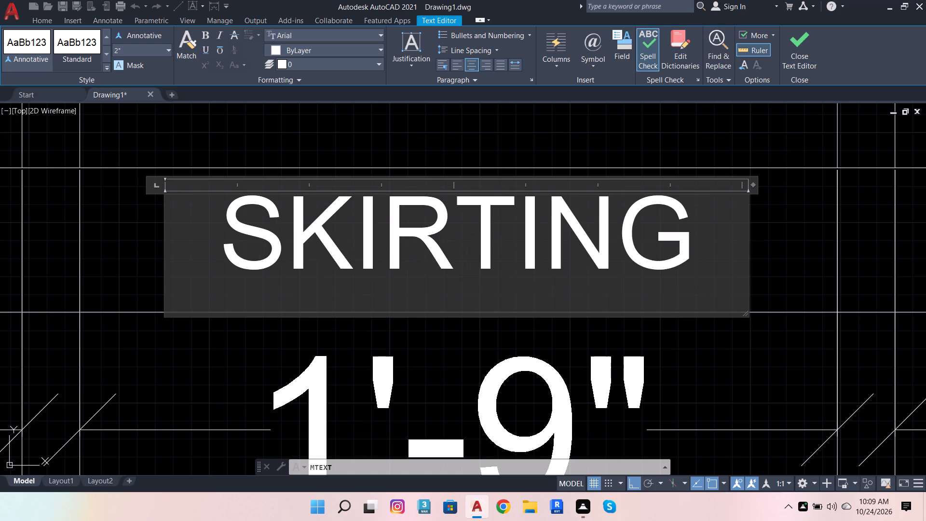
scroll(538, 278, "down", 5)
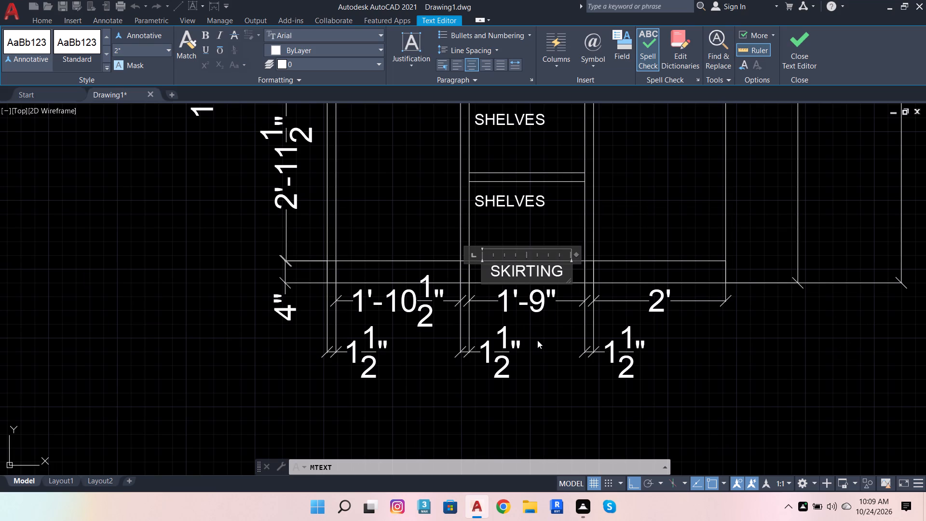
left_click(537, 340)
Add the centred multiline text title WALL - A below the bottom thickness dimensions of the elevation.
left_click(300, 34)
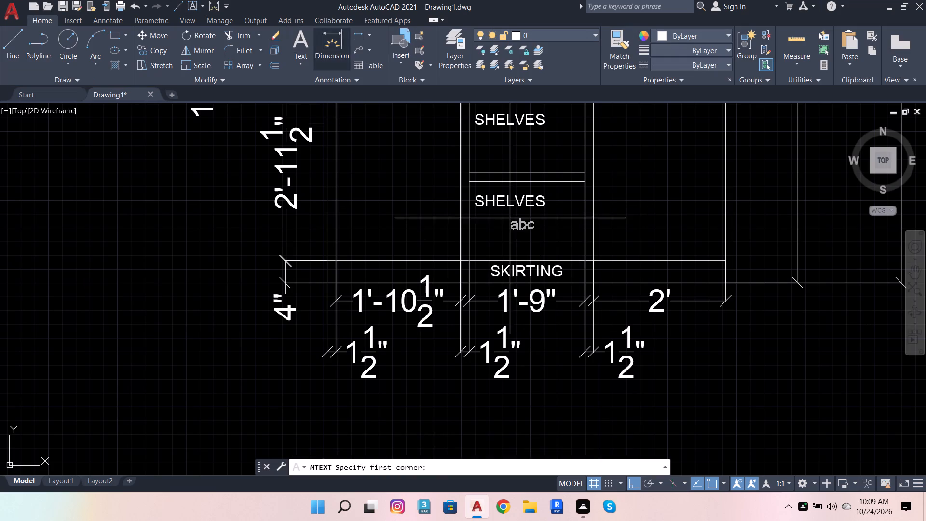
scroll(514, 181, "down", 3)
scroll(520, 231, "up", 2)
left_click(385, 241)
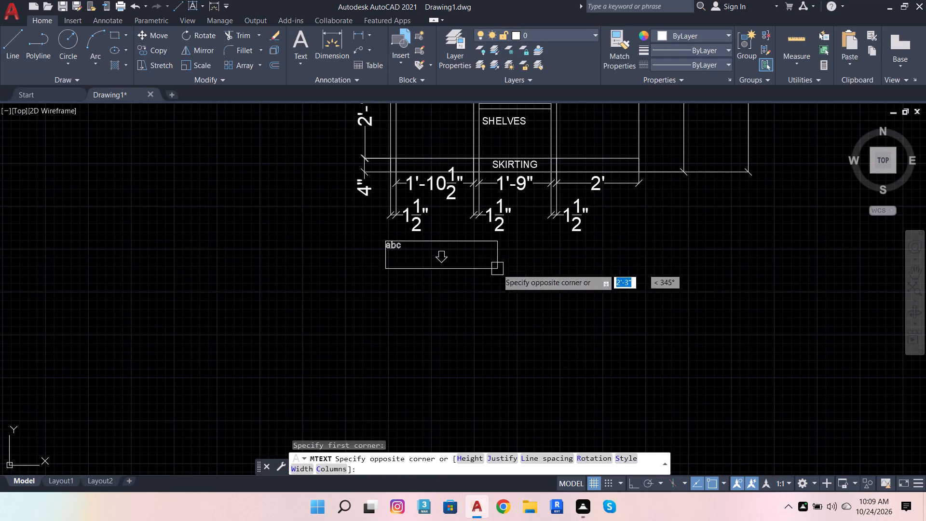
left_click(615, 270)
scroll(504, 254, "up", 3)
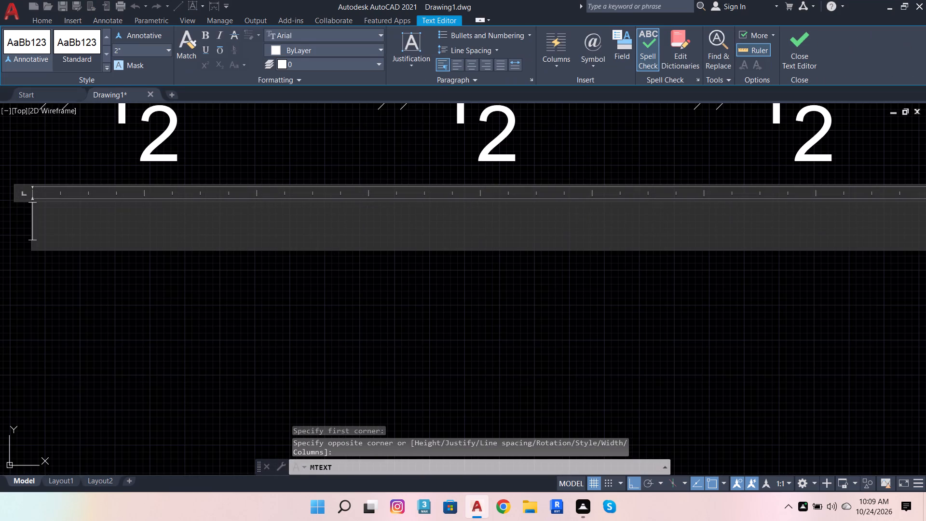
left_click(471, 64)
left_click(510, 233)
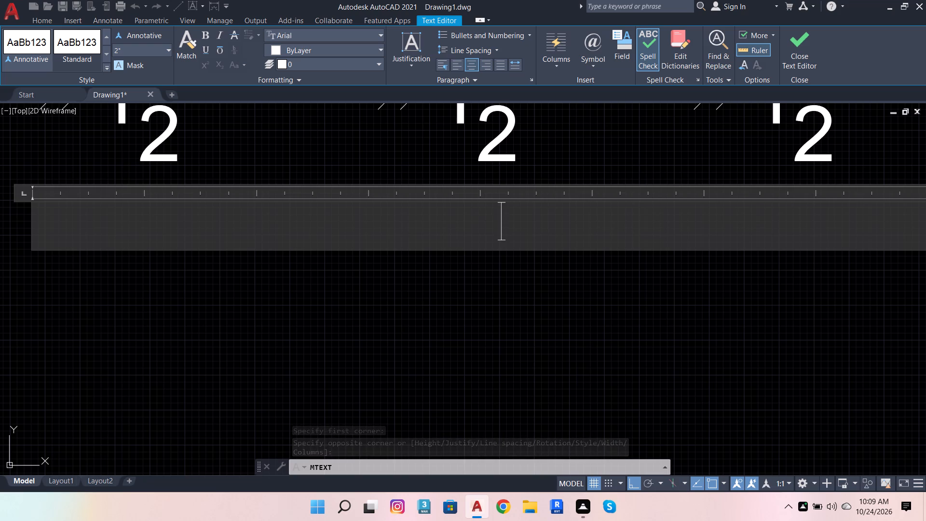
type("WA")
type("LL")
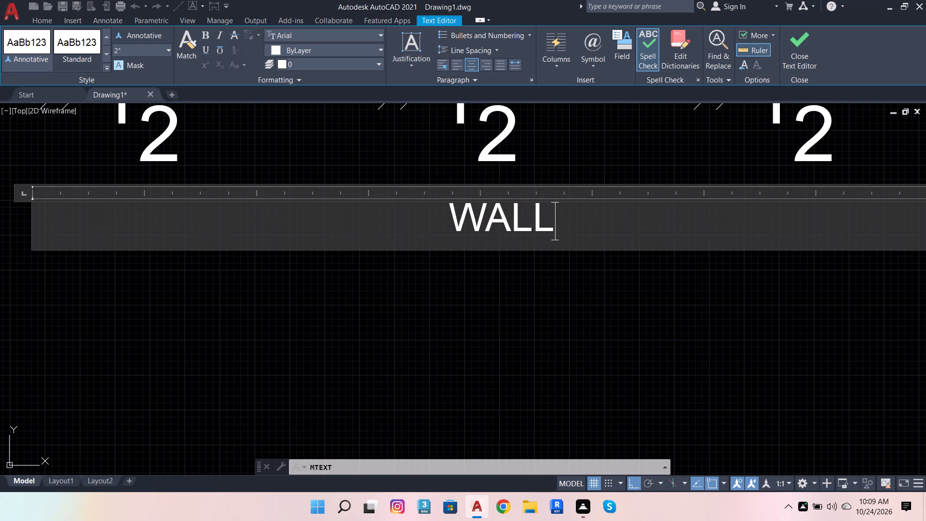
key("space")
type("- A")
scroll(439, 223, "down", 5)
left_click(459, 252)
Draw a vertical line in the right-hand bay, 1' in from its outer edge, from the top shelf's underside down into the skirting.
scroll(450, 219, "up", 3)
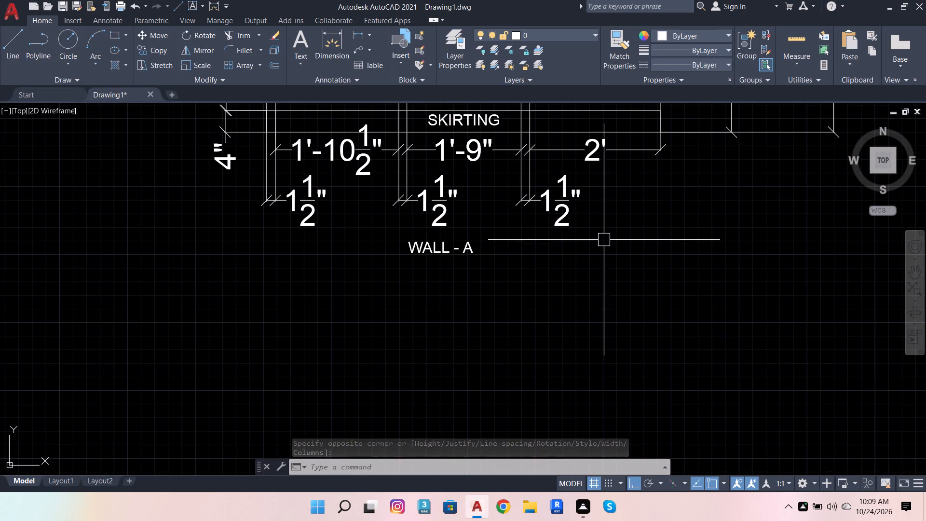
scroll(584, 271, "down", 2)
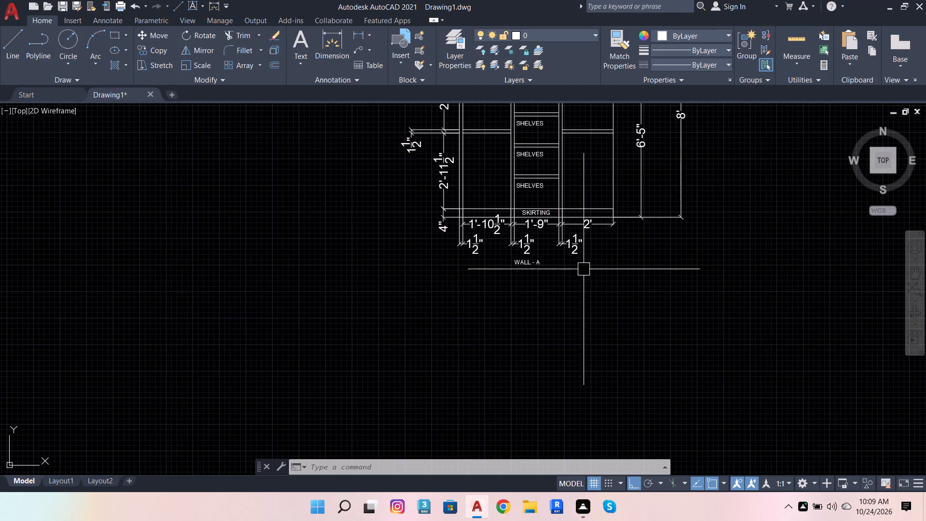
scroll(616, 182, "down", 3)
scroll(621, 149, "up", 4)
scroll(605, 215, "up", 1)
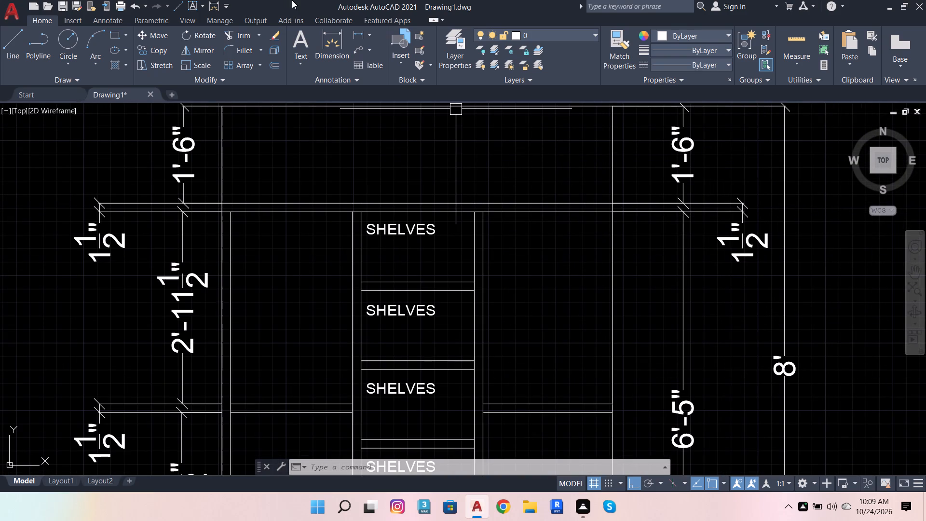
left_click(7, 42)
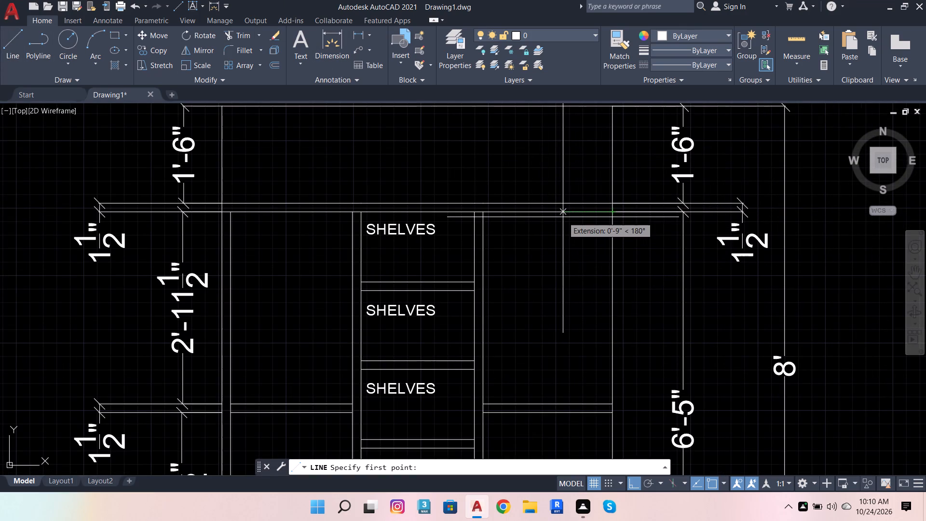
type("1'")
key("Return")
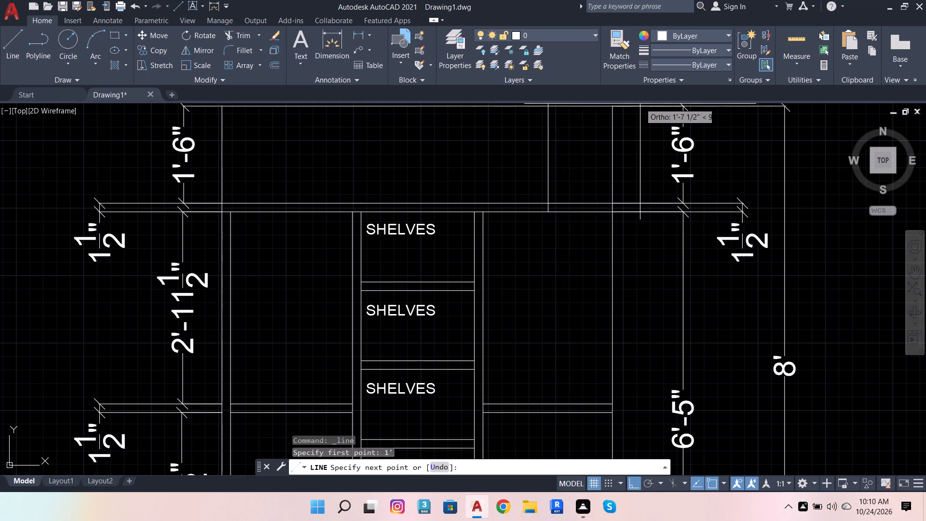
scroll(603, 251, "down", 4)
scroll(585, 304, "up", 5)
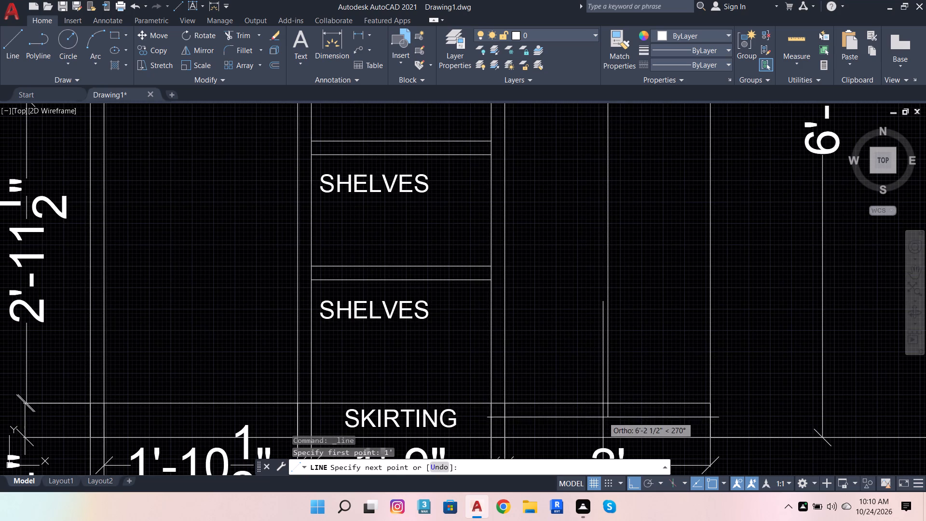
left_click(603, 420)
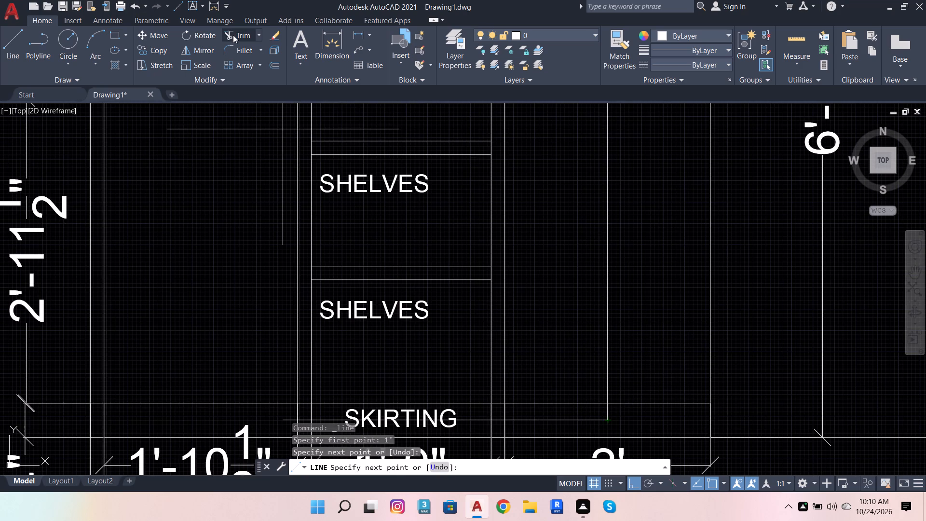
Trim the part of the new vertical line that extends below the skirting's top edge.
left_click(233, 35)
left_click(606, 421)
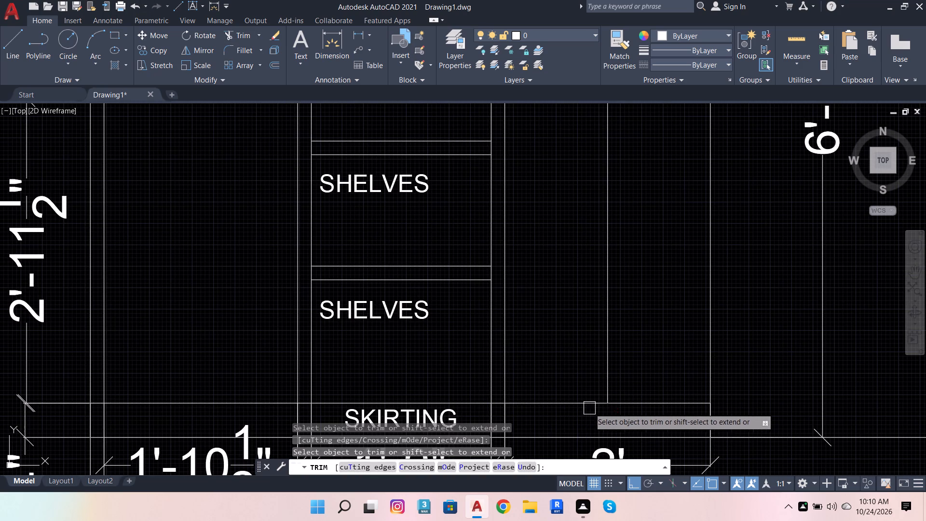
key("Escape")
key("Escape")
key("Escape")
key("Escape")
Dimension the width between the right-hand bay's inner side and the new vertical line, placed just below the bay's overall width dimension.
left_click(337, 40)
scroll(527, 350, "down", 2)
scroll(531, 375, "up", 4)
left_click(443, 356)
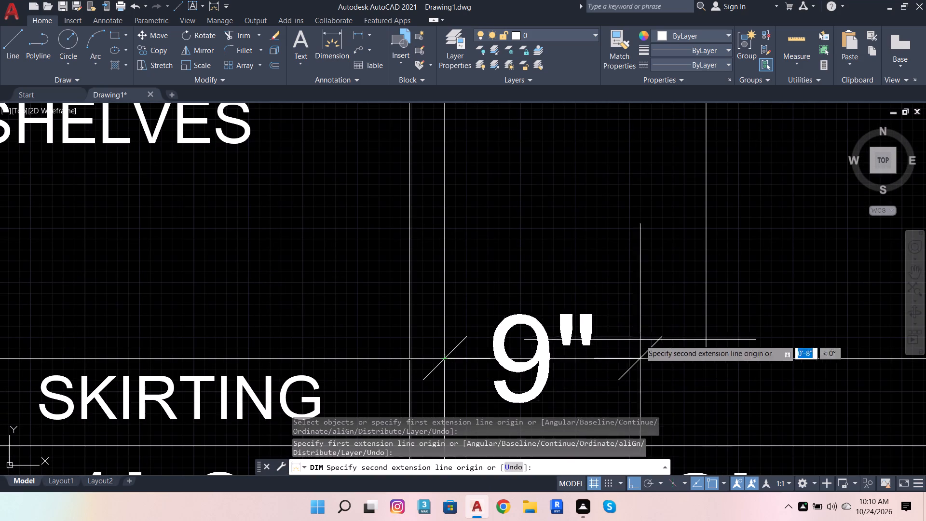
left_click(708, 360)
scroll(677, 295, "down", 5)
scroll(678, 330, "up", 1)
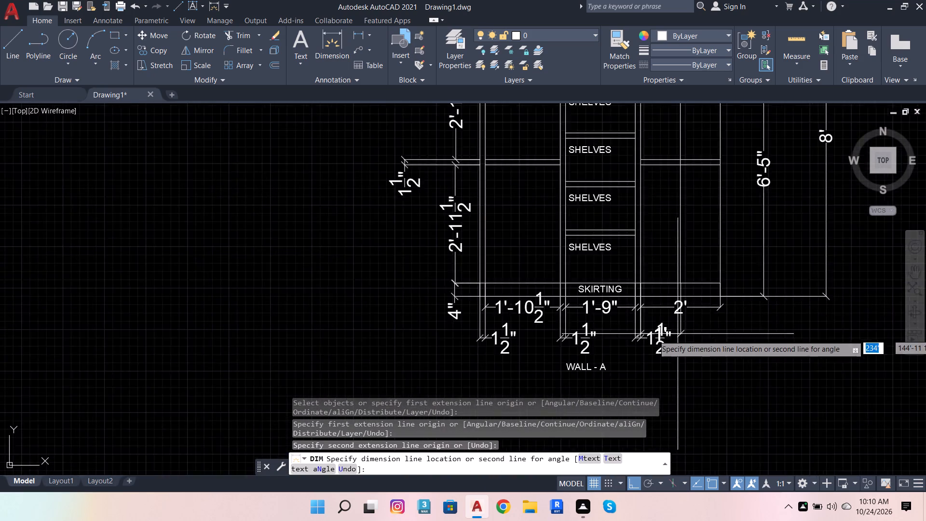
scroll(678, 336, "up", 2)
scroll(724, 301, "up", 1)
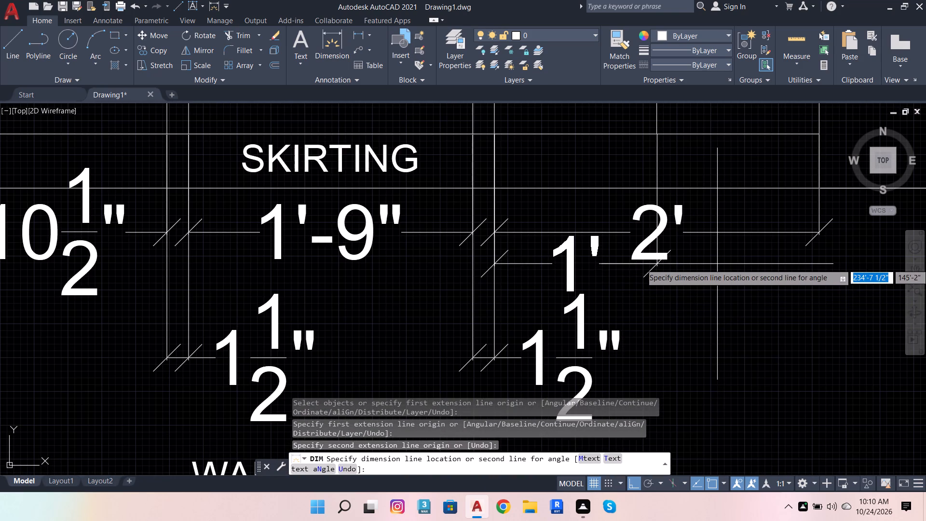
left_click(717, 264)
Dimension the width from the new vertical line to the elevation's outer edge, in line with the adjacent half-bay dimension.
scroll(660, 313, "down", 3)
scroll(678, 286, "up", 3)
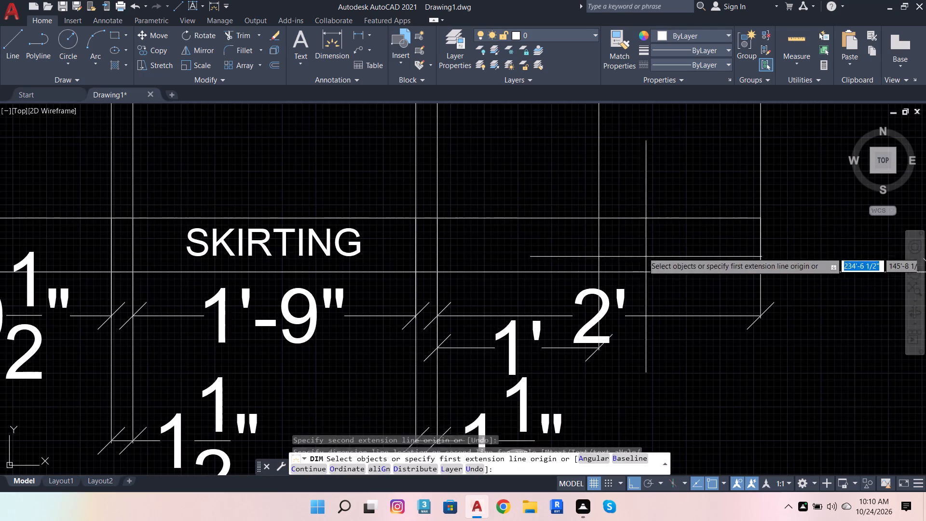
left_click(599, 218)
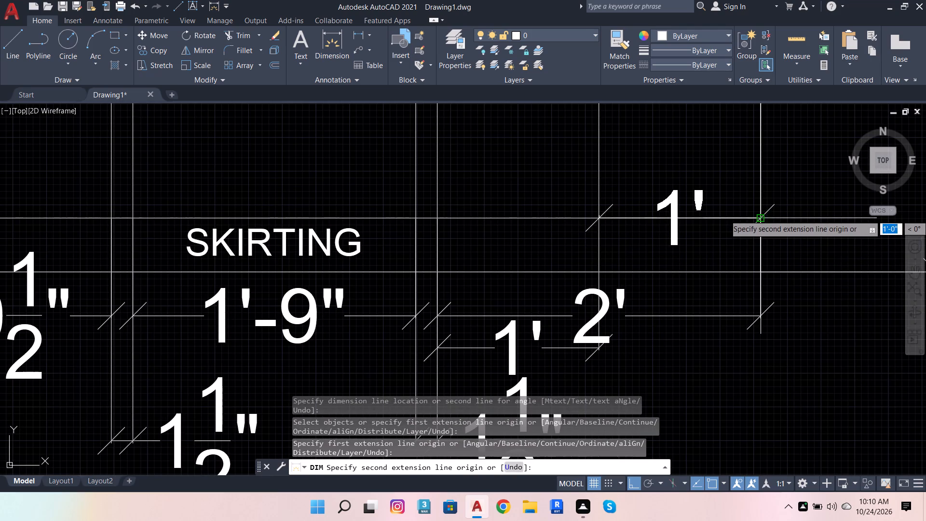
left_click(761, 215)
left_click(601, 346)
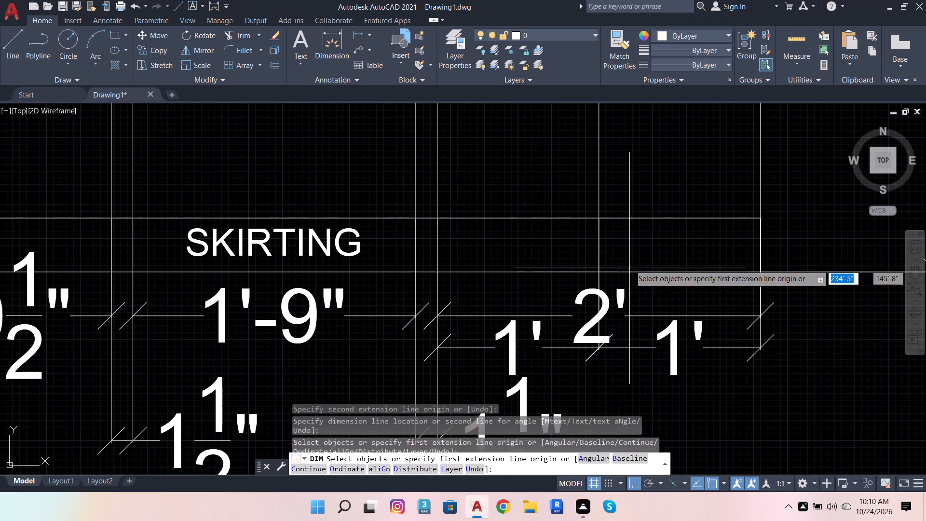
scroll(629, 252, "down", 4)
key("Escape")
key("Escape")
key("Escape")
key("Escape")
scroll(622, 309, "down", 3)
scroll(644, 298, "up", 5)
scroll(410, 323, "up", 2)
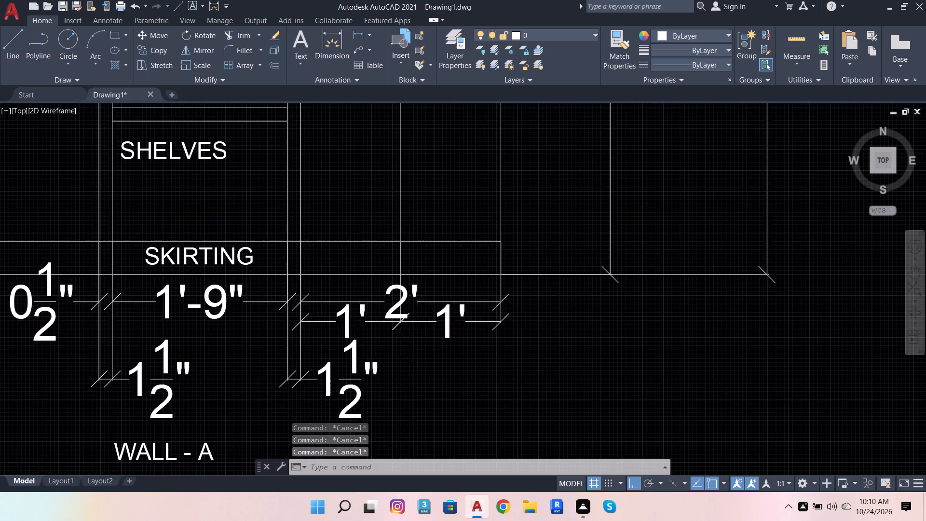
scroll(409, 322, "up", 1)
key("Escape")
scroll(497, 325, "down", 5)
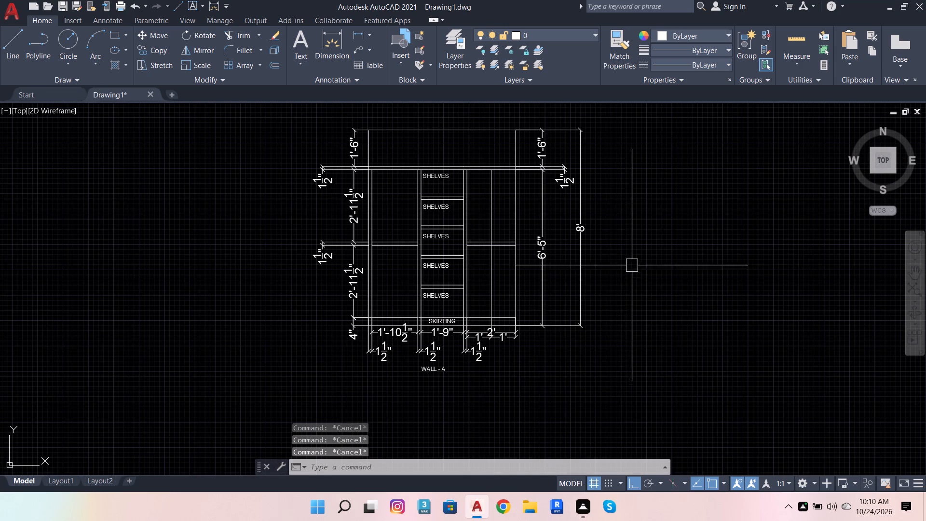
Start saving the drawing and choose the work folder inside fuji interior on New Volume (D:) as its location.
key("ctrl+s")
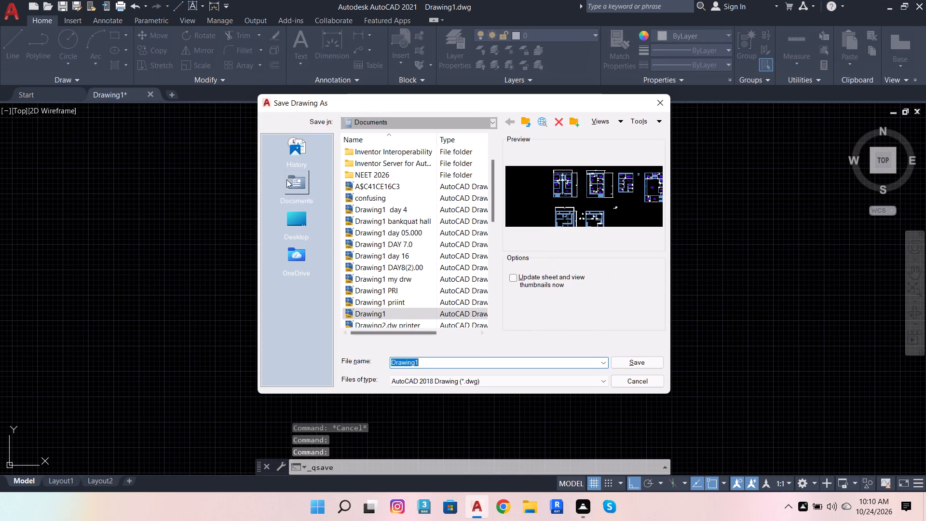
double_click(311, 217)
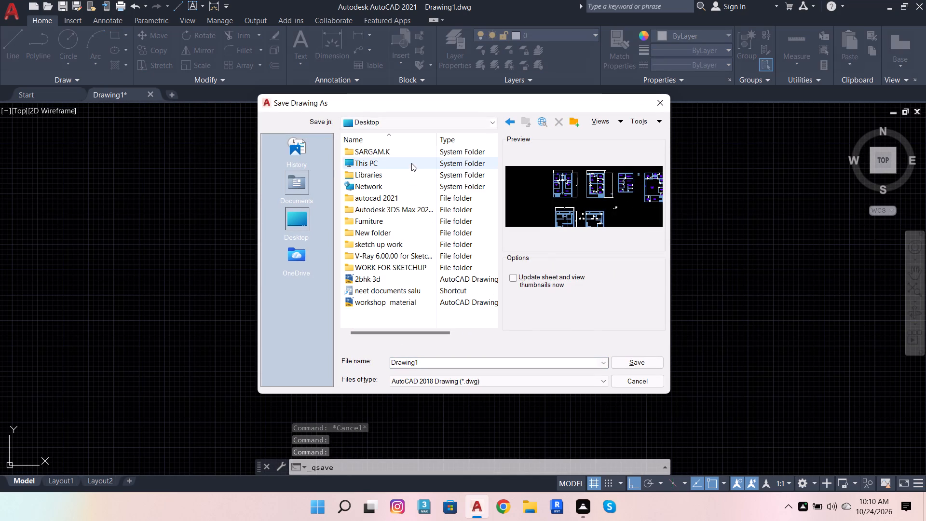
double_click(411, 163)
double_click(445, 268)
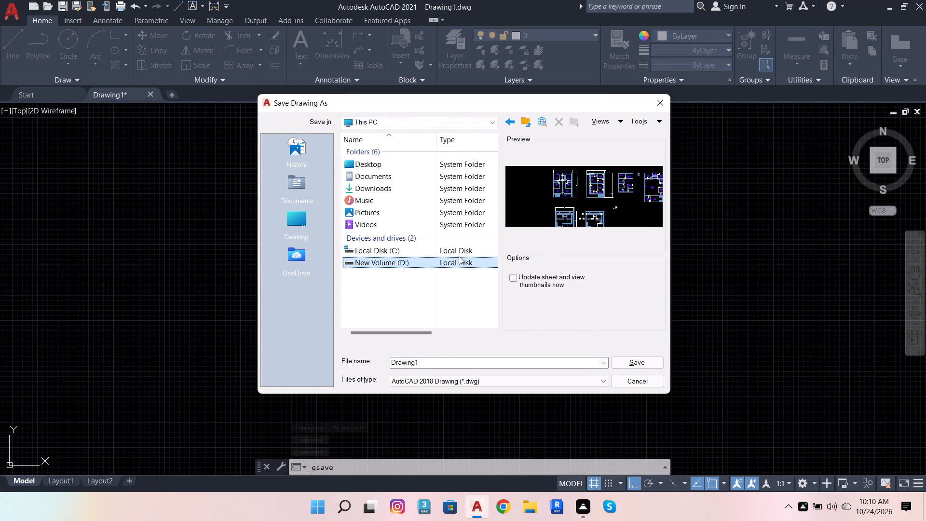
double_click(463, 265)
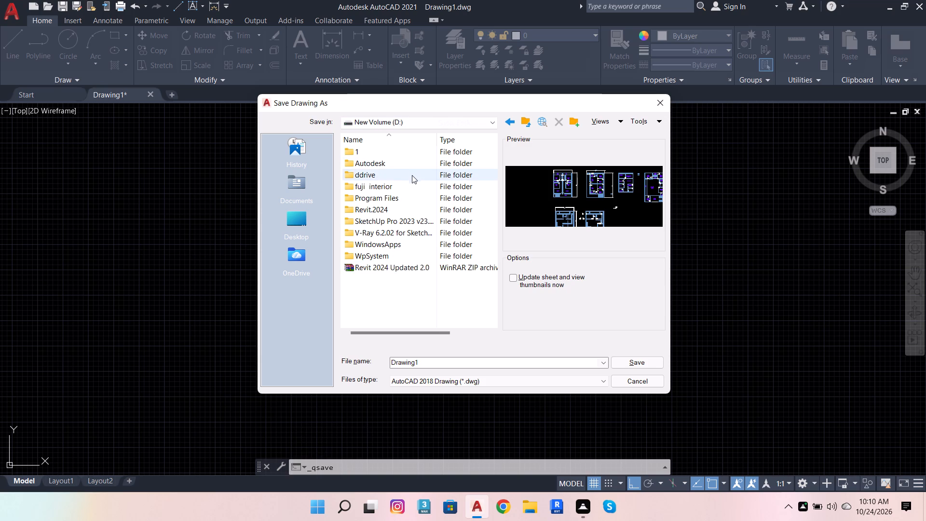
double_click(416, 189)
double_click(419, 173)
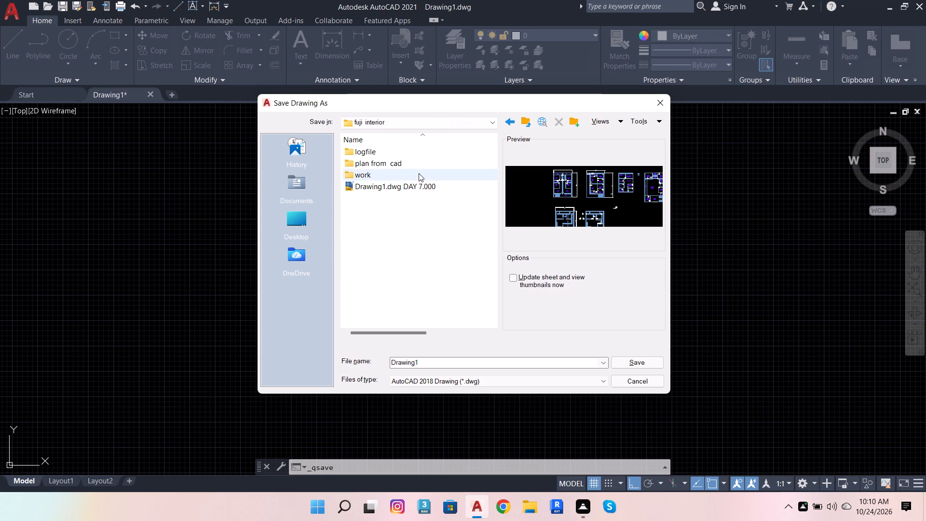
Name the file Drawing1 DAY (1) and save it as an AutoCAD 2018 drawing.
double_click(463, 358)
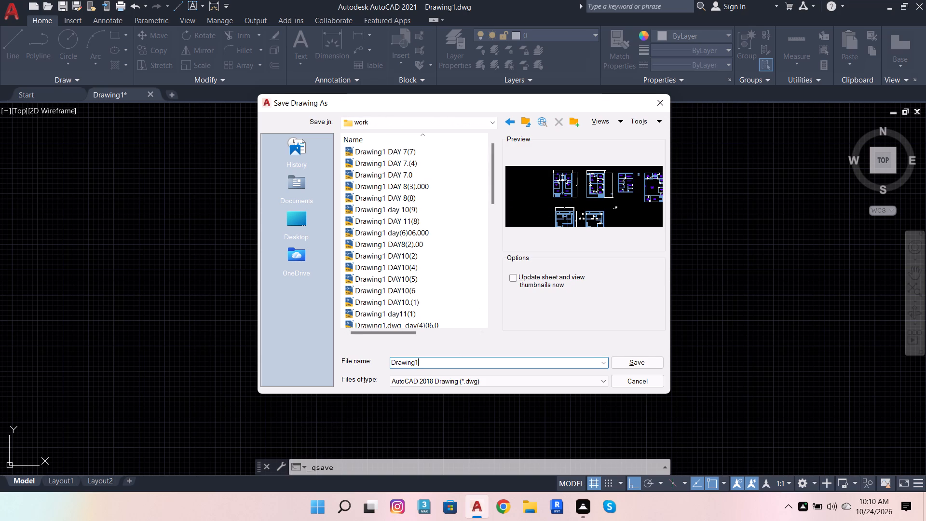
left_click(457, 362)
key("space")
type("DAY")
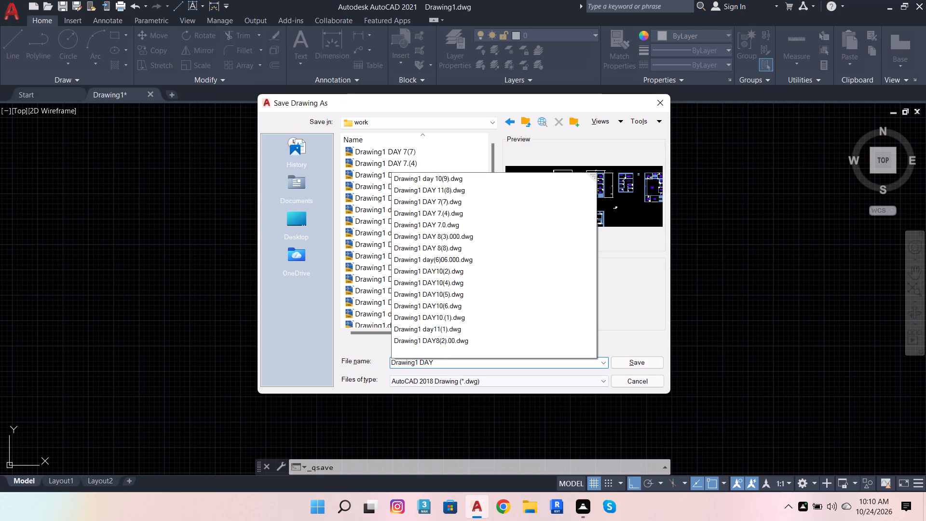
left_click(454, 362)
double_click(448, 363)
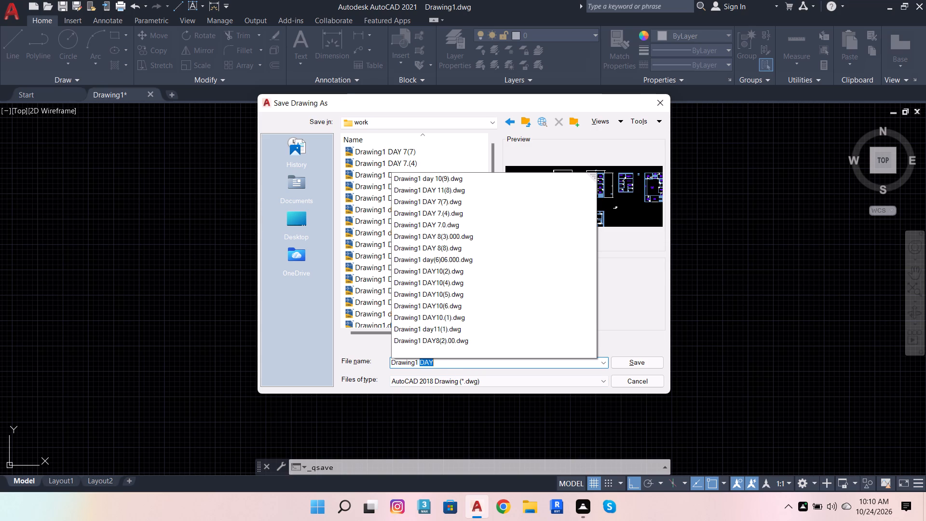
left_click(445, 363)
key("space")
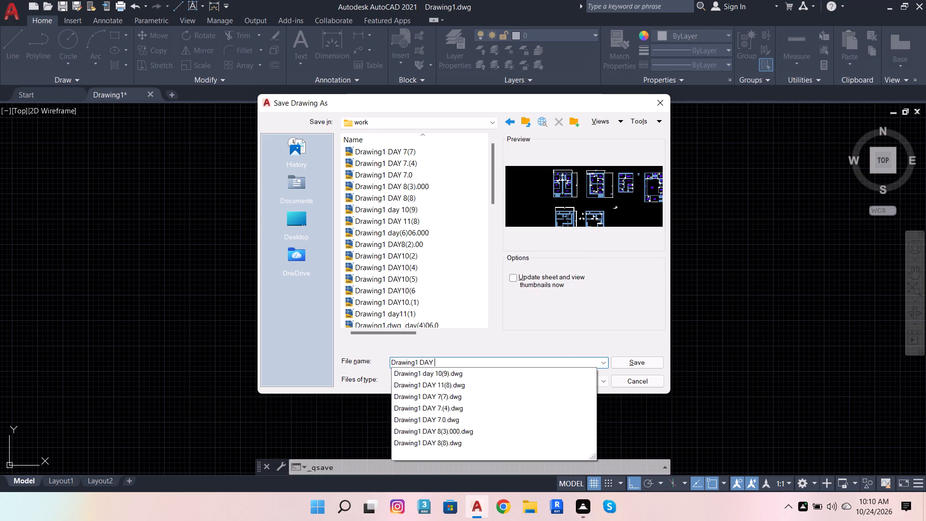
type("(1")
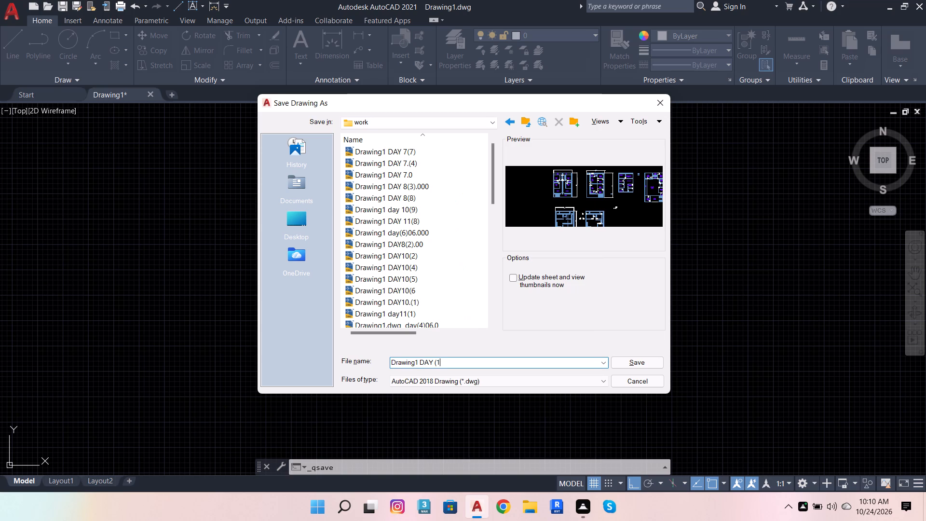
key("shift+parenright")
left_click(654, 357)
Save the drawing once more and close the program.
scroll(718, 254, "down", 1)
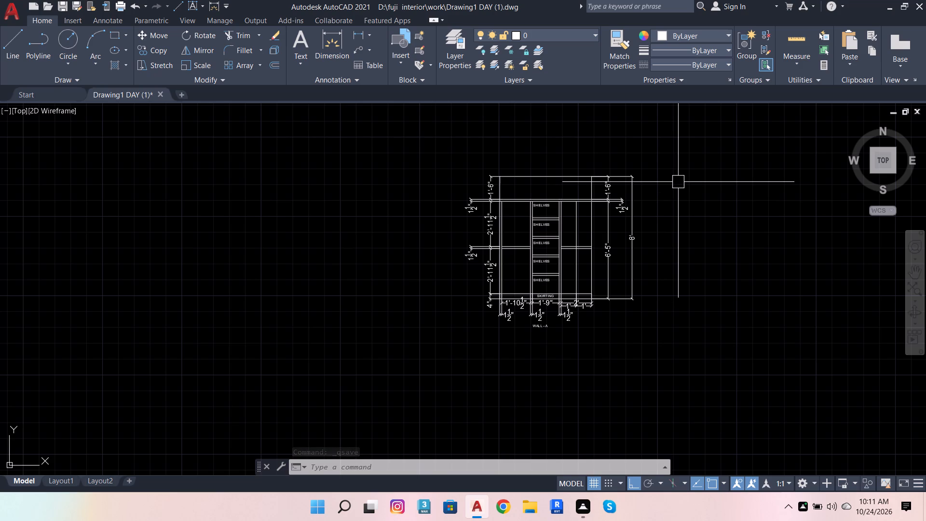
key("ctrl+s")
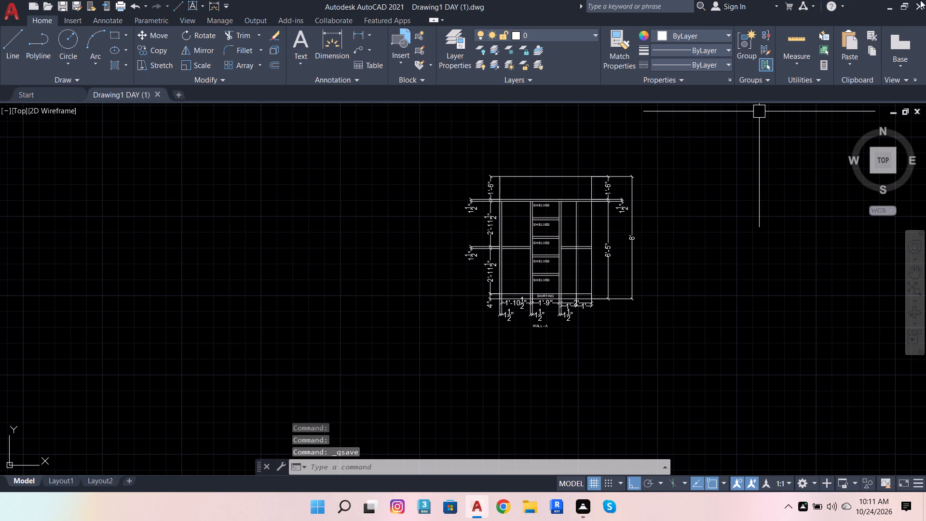
left_click(920, 0)
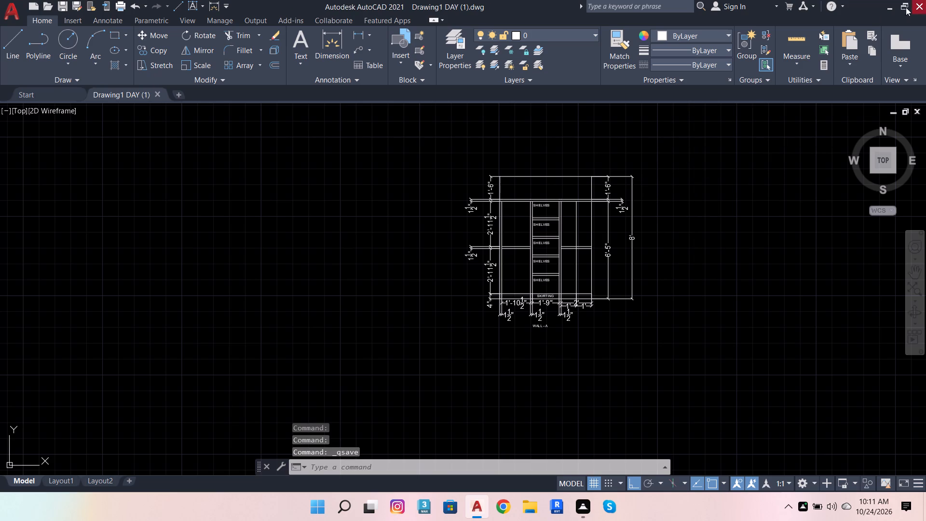
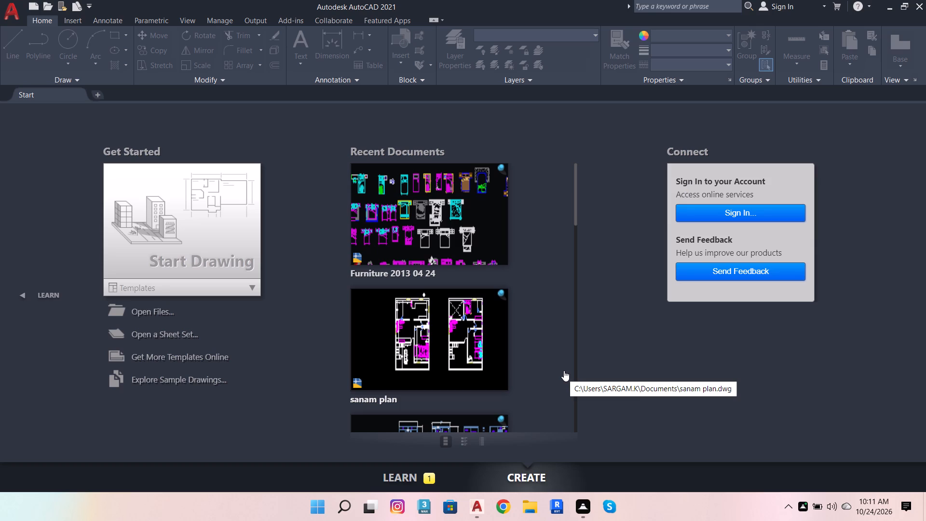
Start a new blank drawing.
left_click(163, 220)
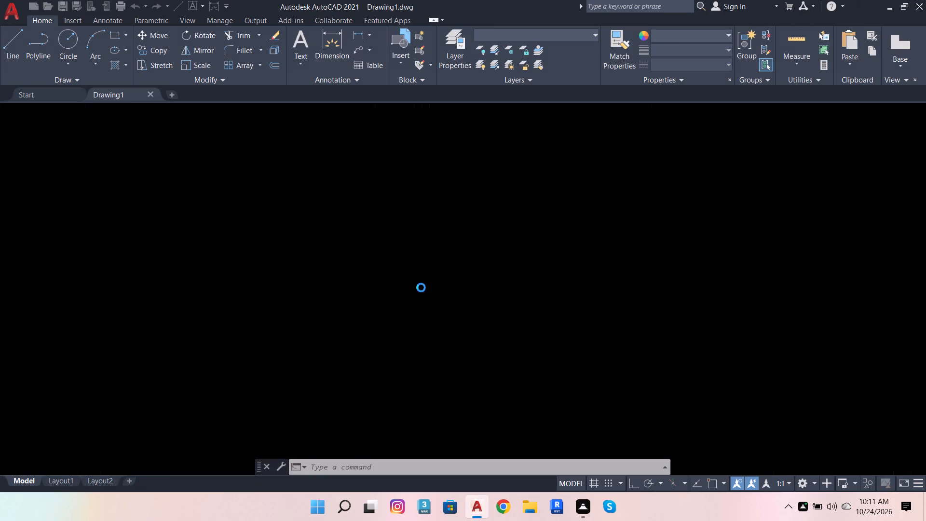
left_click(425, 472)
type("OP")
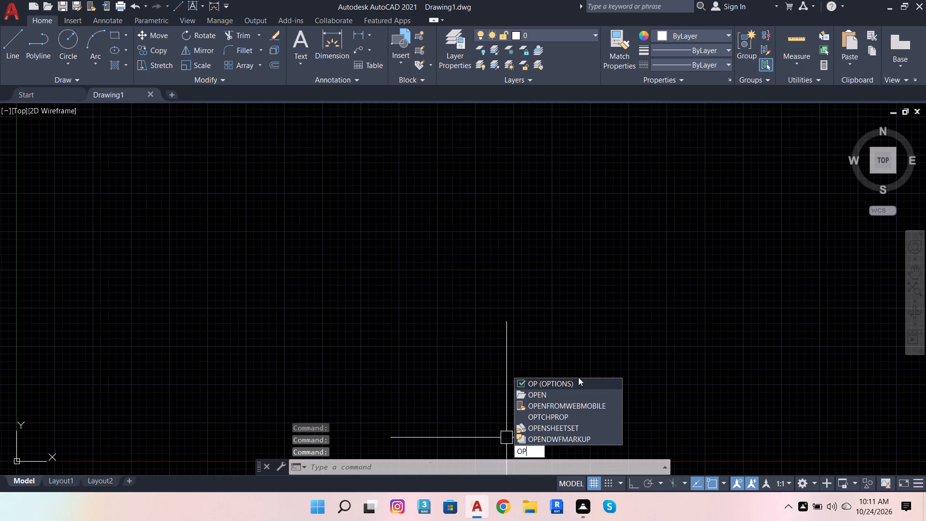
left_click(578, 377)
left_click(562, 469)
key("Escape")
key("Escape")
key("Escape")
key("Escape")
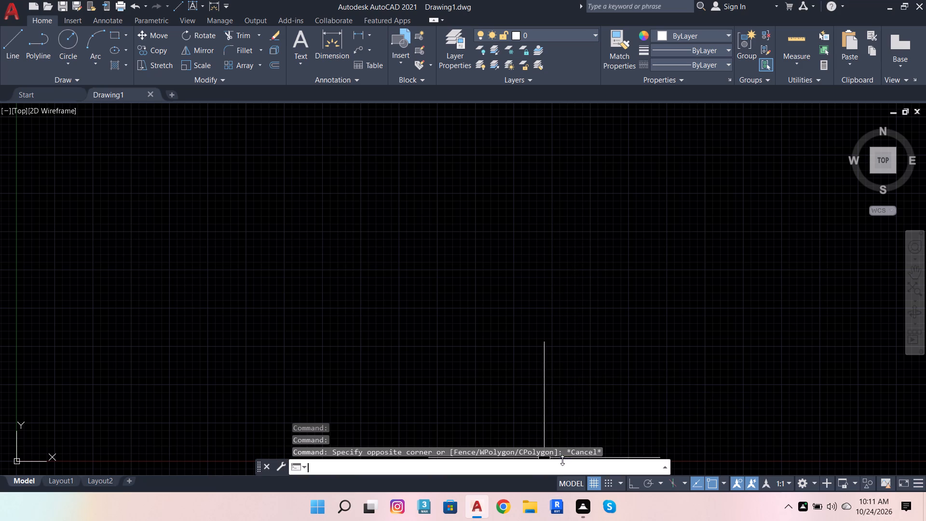
Open the program options and accept the Open and Save settings with AutoCAD 2018 Drawing as the save format.
type("OP")
left_click(439, 382)
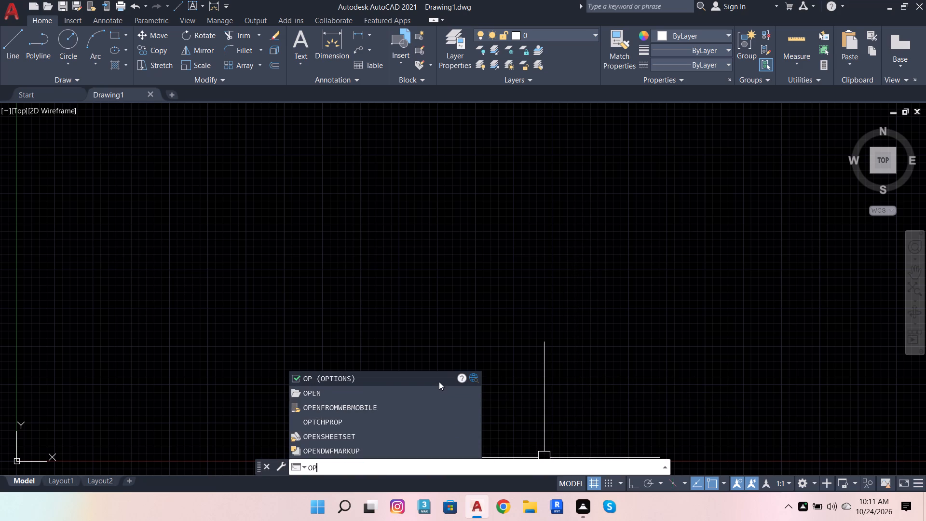
left_click(605, 406)
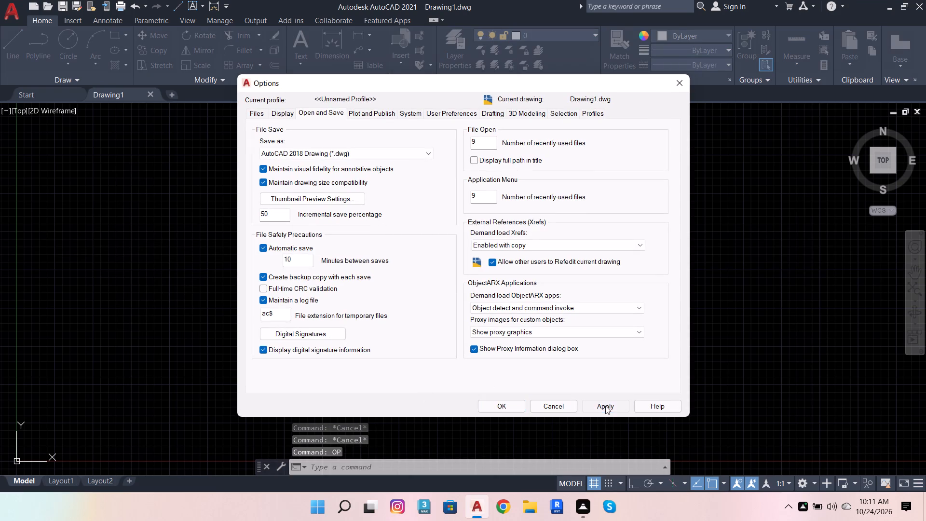
left_click(512, 401)
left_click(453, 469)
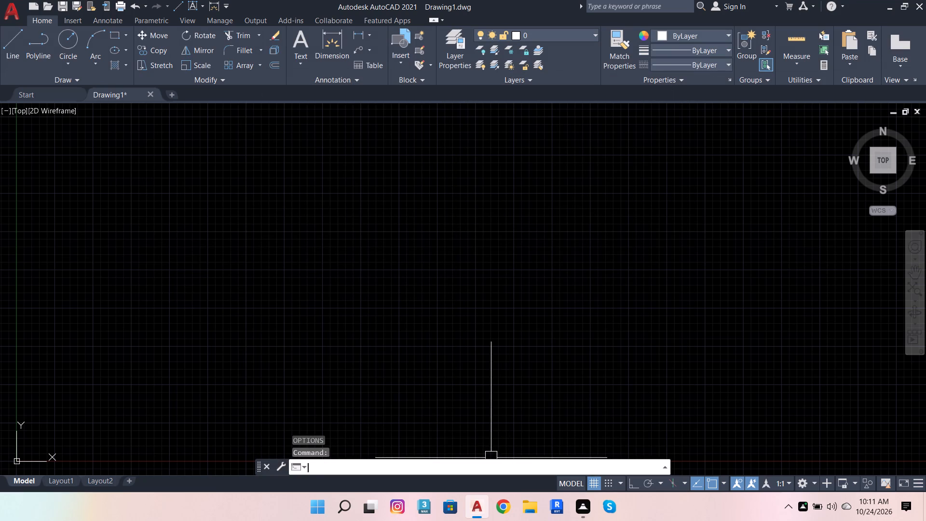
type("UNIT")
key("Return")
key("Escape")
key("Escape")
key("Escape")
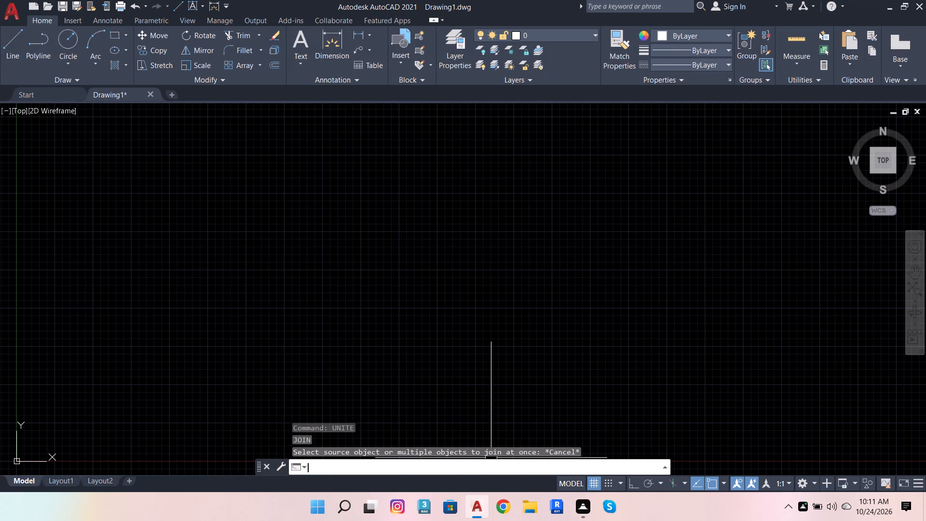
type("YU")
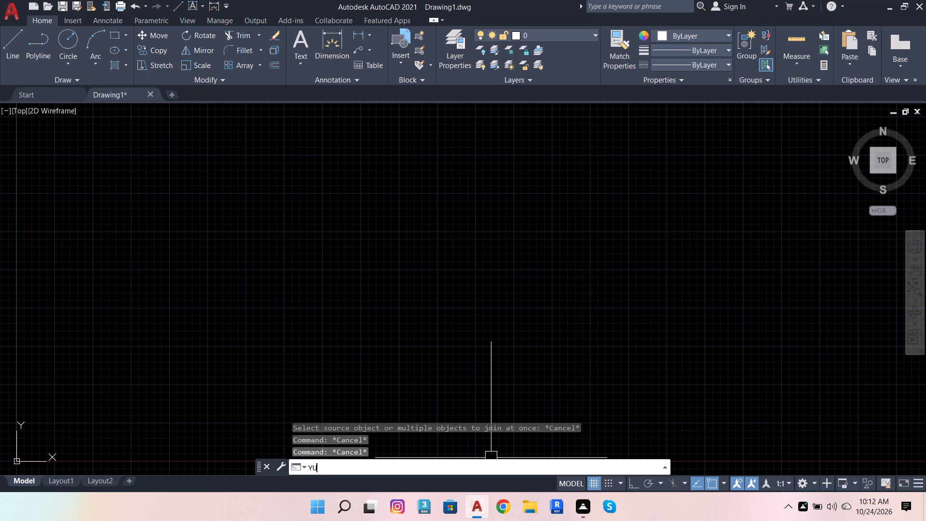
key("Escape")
Set the drawing's length units to Architectural with a precision of 0'-0 1/2".
type("UN")
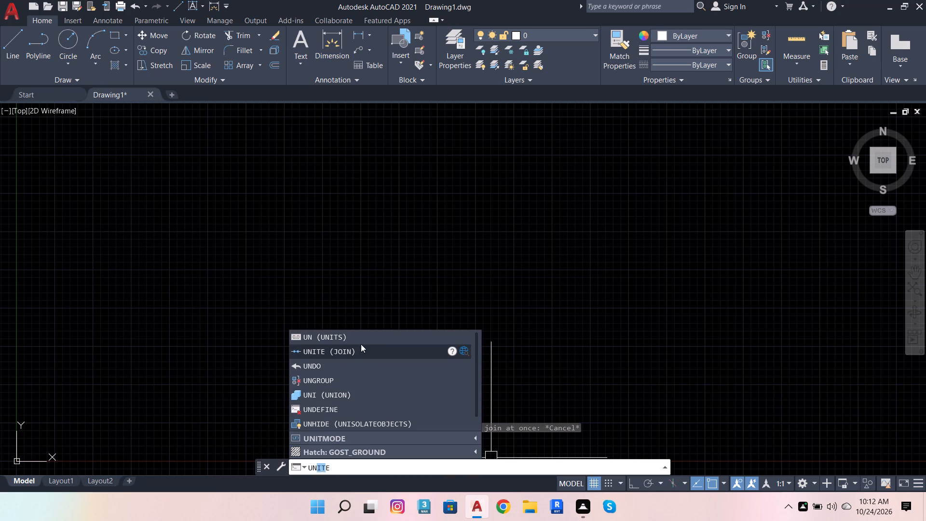
left_click(366, 338)
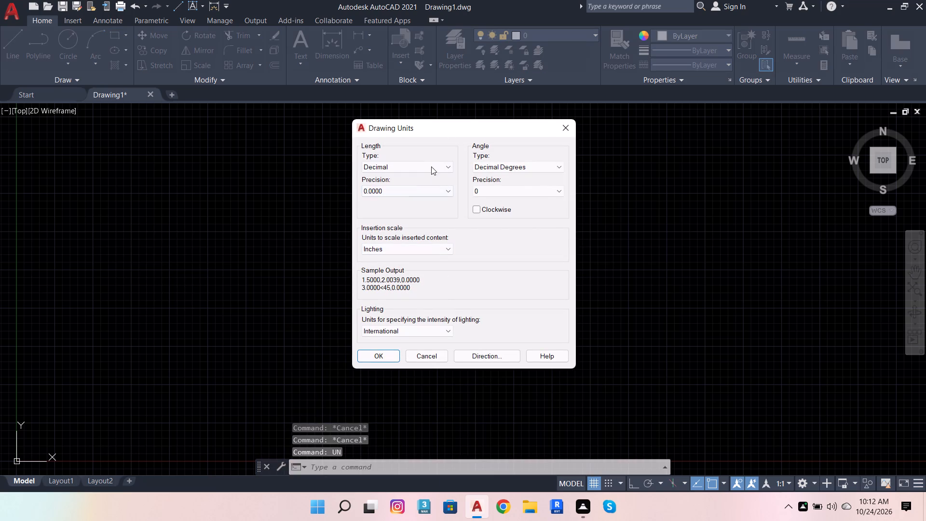
left_click(432, 168)
left_click(432, 175)
left_click(431, 188)
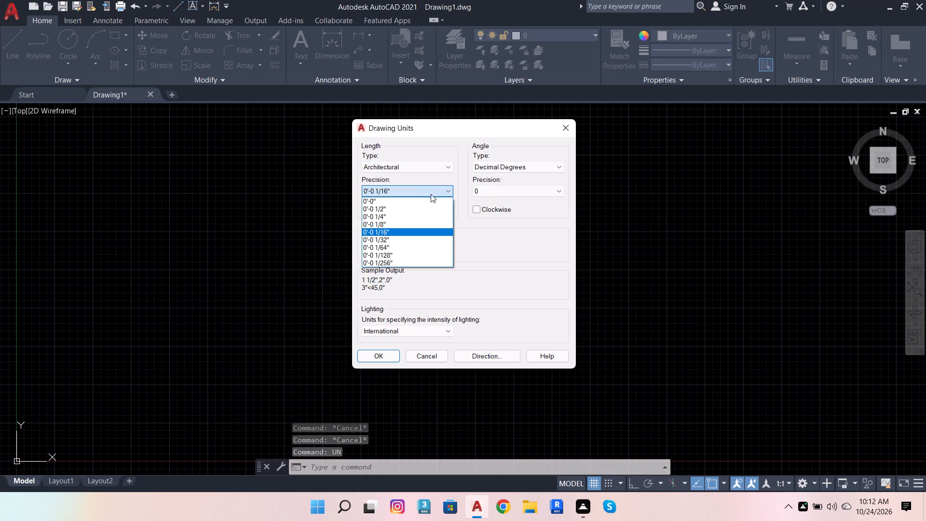
left_click(430, 200)
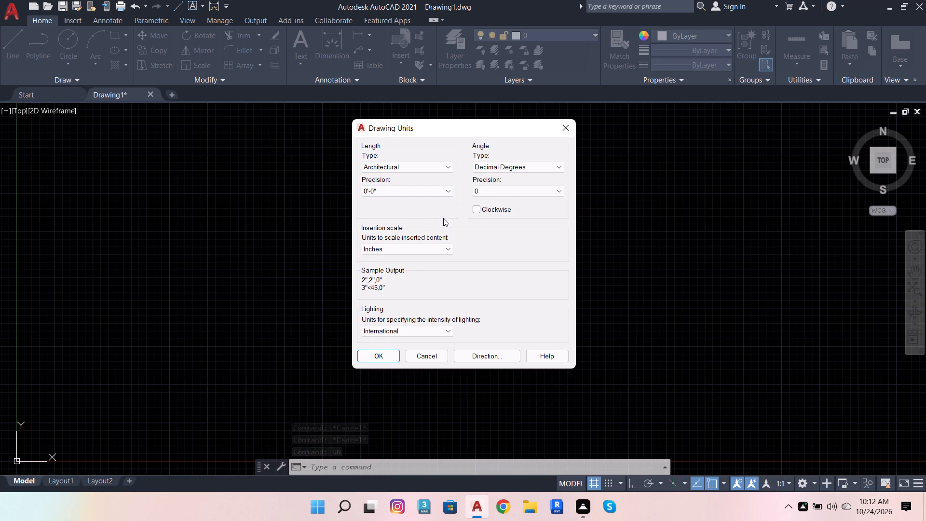
left_click(396, 191)
left_click(403, 206)
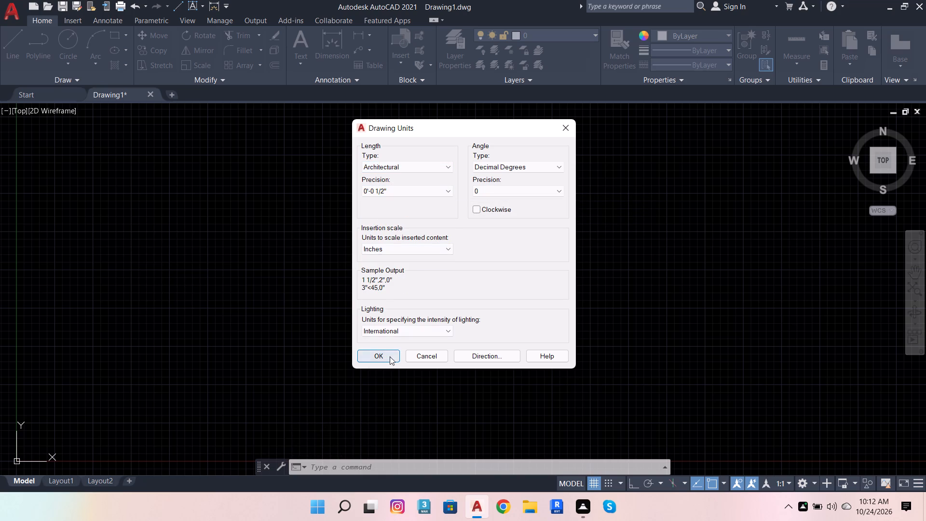
left_click(390, 356)
Set the model space limits from the default origin to 40',80' and show the whole limits area.
left_click(374, 466)
type("LIMI")
type("TS")
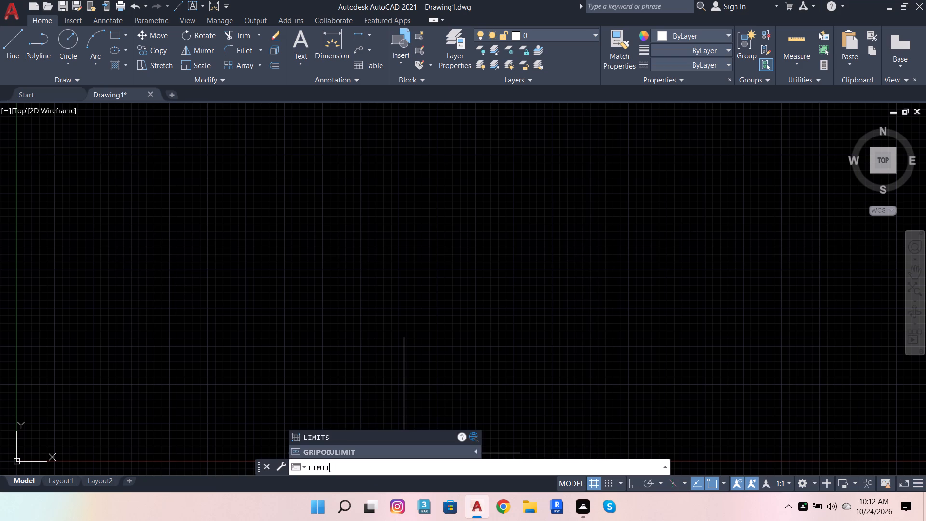
key("Return")
key("Return")
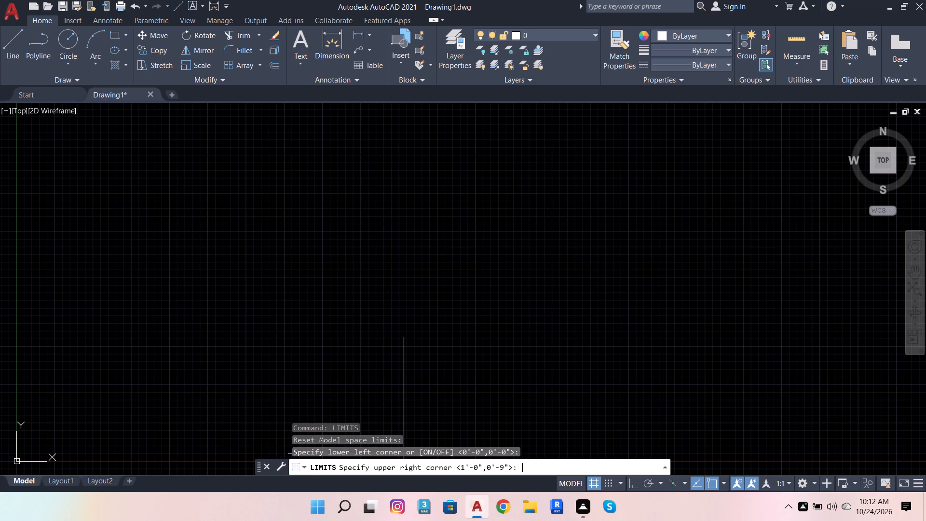
left_click(525, 467)
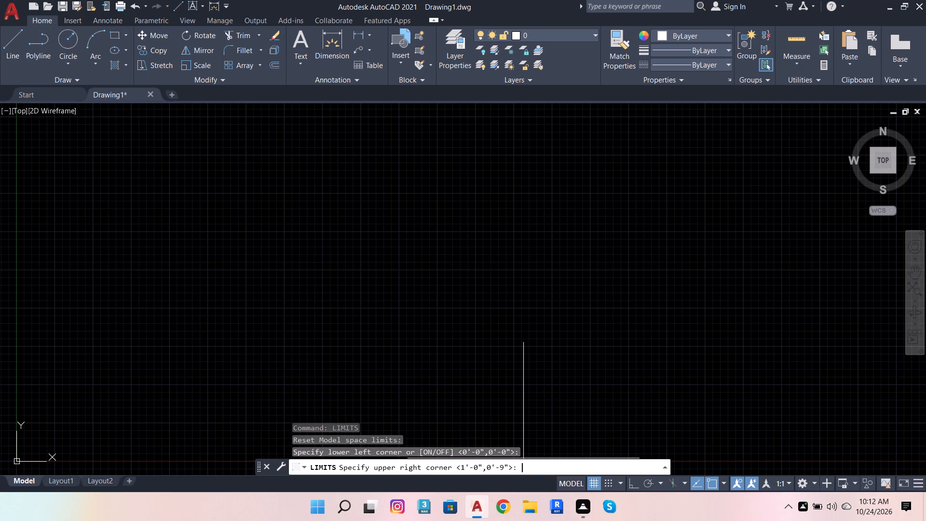
type("40'")
type(",80'")
key("Return")
key("z")
key("Return")
key("a")
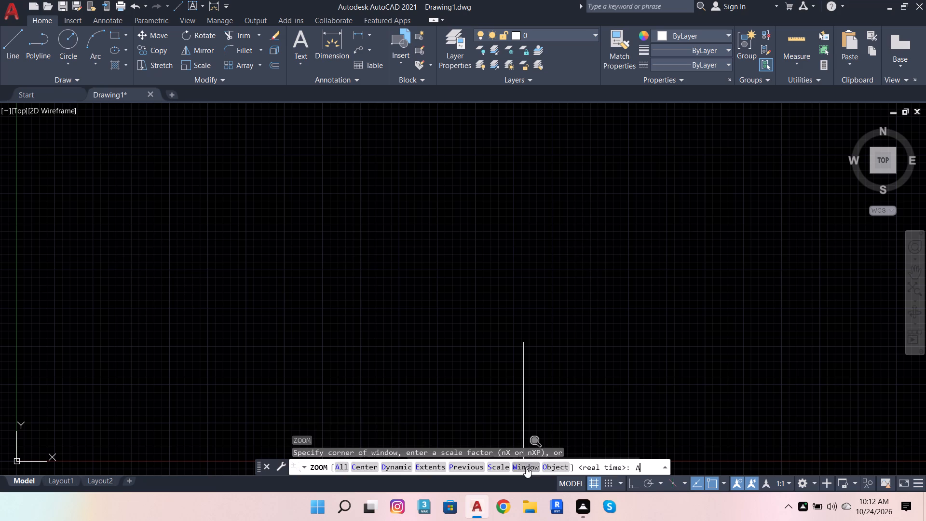
key("Return")
Turn on Ortho mode.
scroll(367, 444, "down", 2)
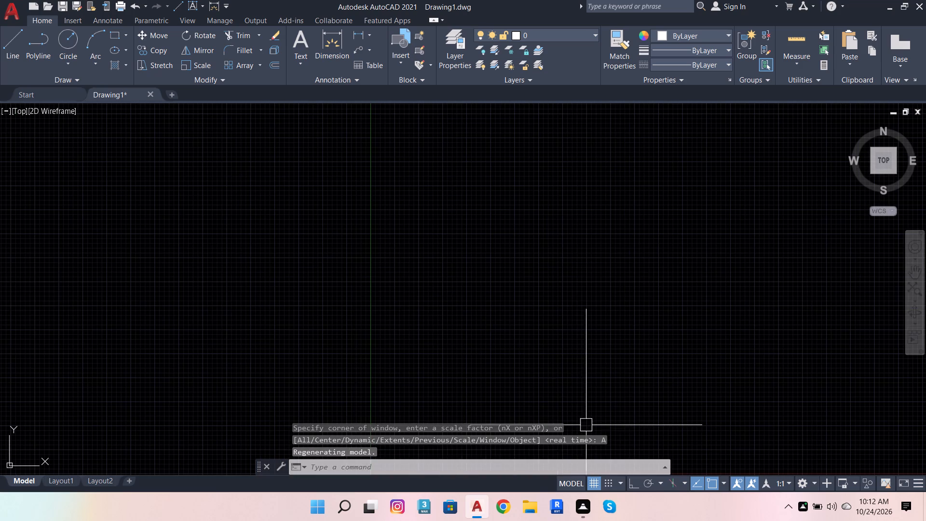
scroll(317, 359, "down", 3)
scroll(393, 365, "up", 3)
scroll(320, 351, "up", 2)
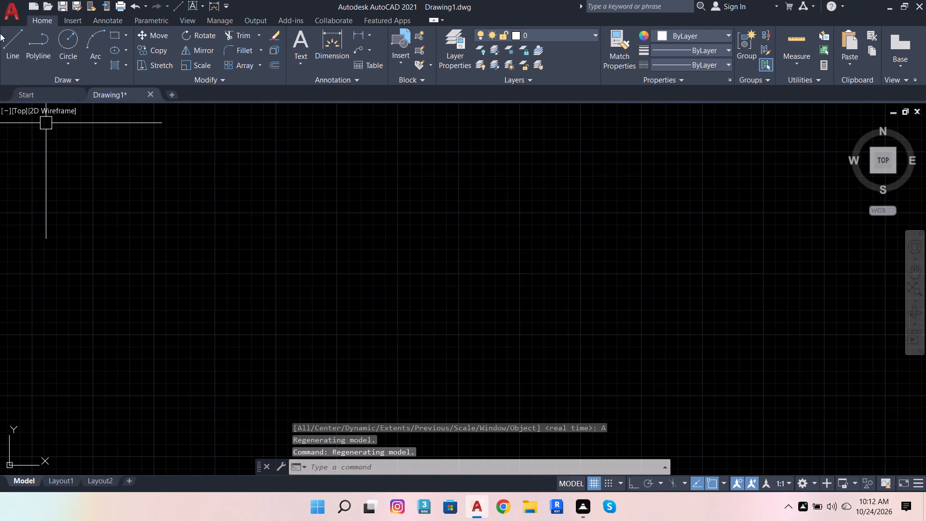
left_click(1, 44)
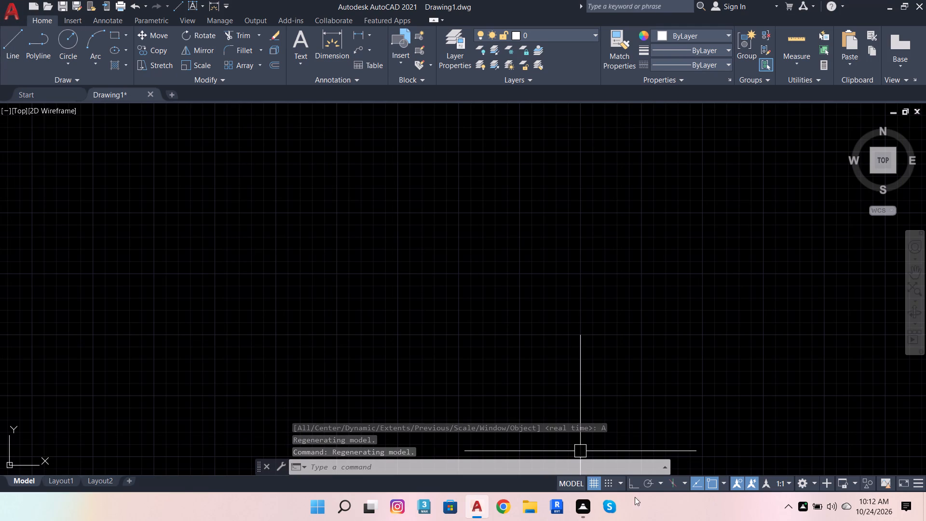
left_click(637, 479)
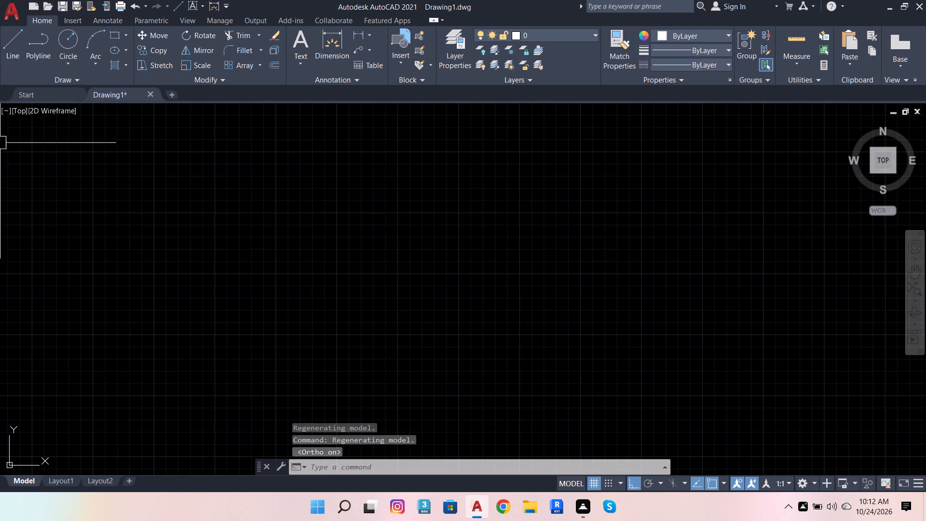
Draw a single horizontal line 7'5.8" long, running rightward from a point in the upper part of the drawing.
left_click(18, 49)
left_click(112, 218)
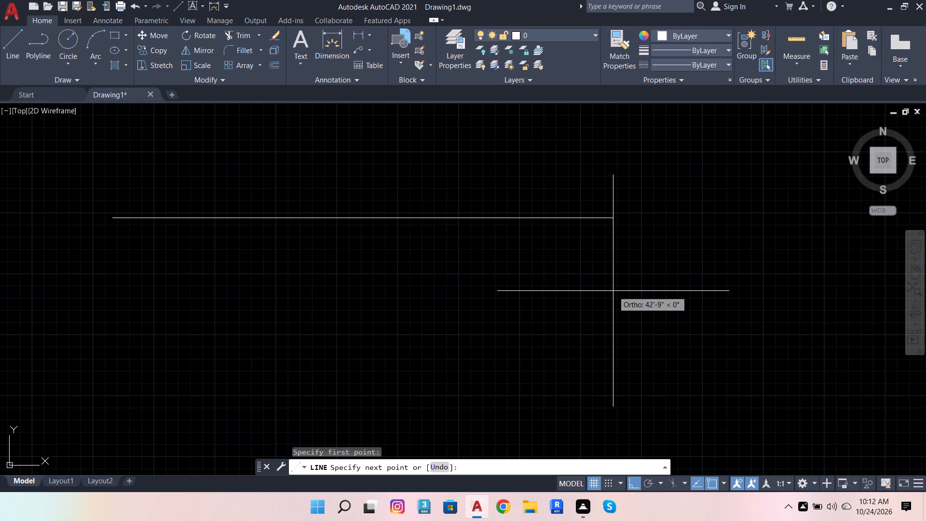
type("7'")
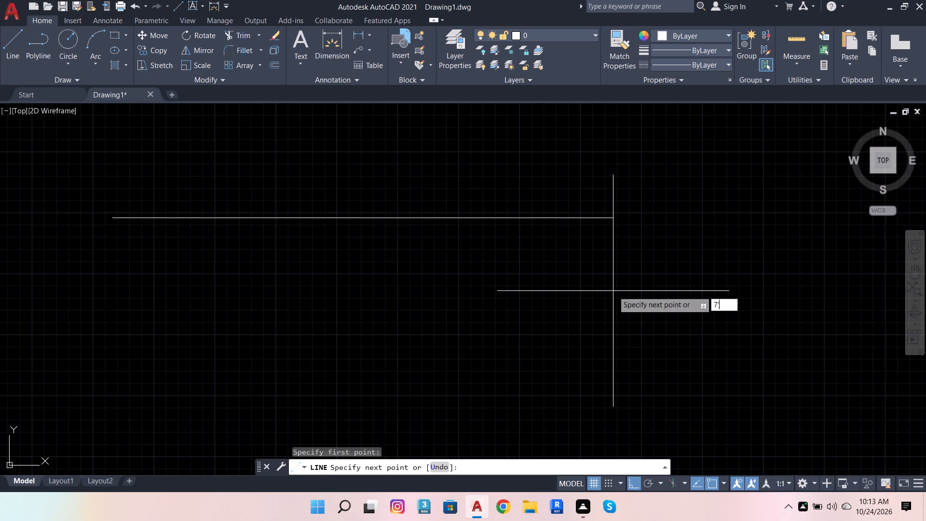
key("5")
type("./")
key("BackSpace")
type("3/4")
key("Return")
key("BackSpace")
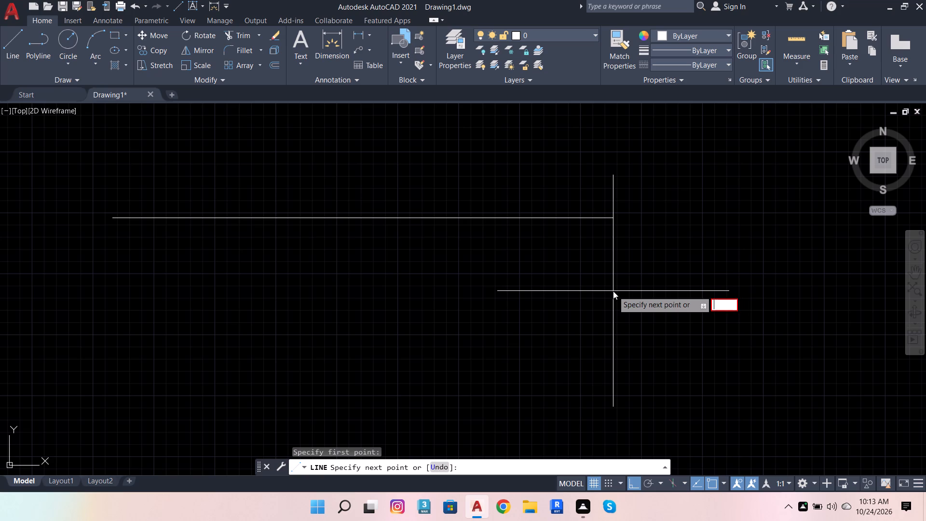
key("BackSpace")
type("7'")
type("5.")
key("8")
key("Return")
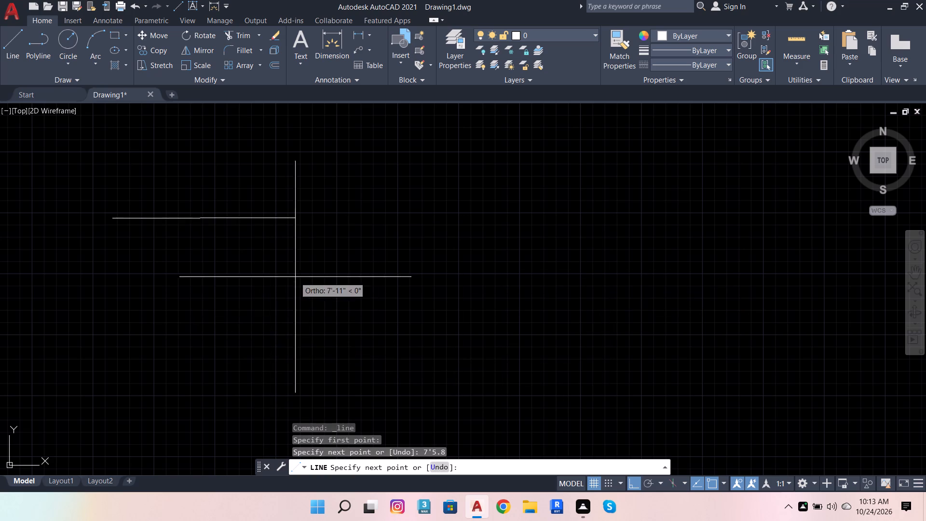
scroll(274, 277, "down", 2)
key("space")
Modify the Standard dimension style's primary units to Architectural format with a precision of 0'-0 1/2".
scroll(195, 281, "up", 3)
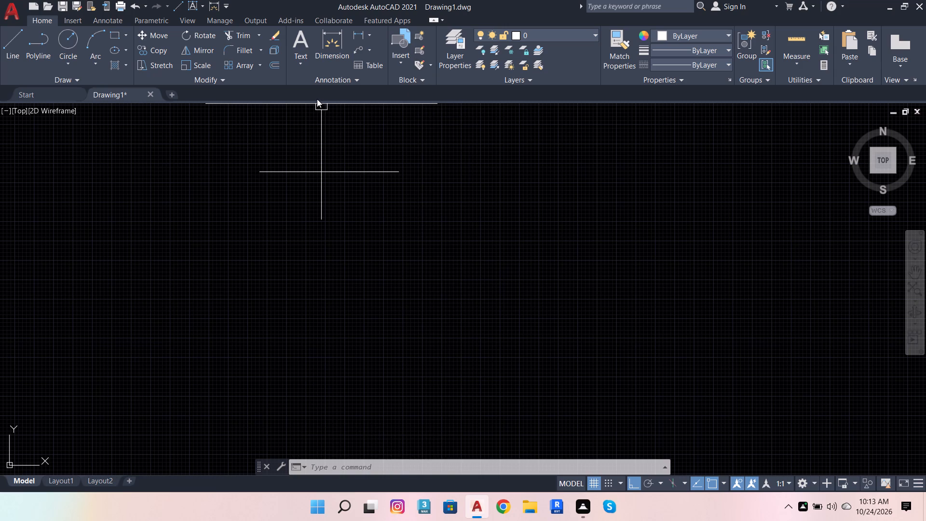
key("d")
key("i")
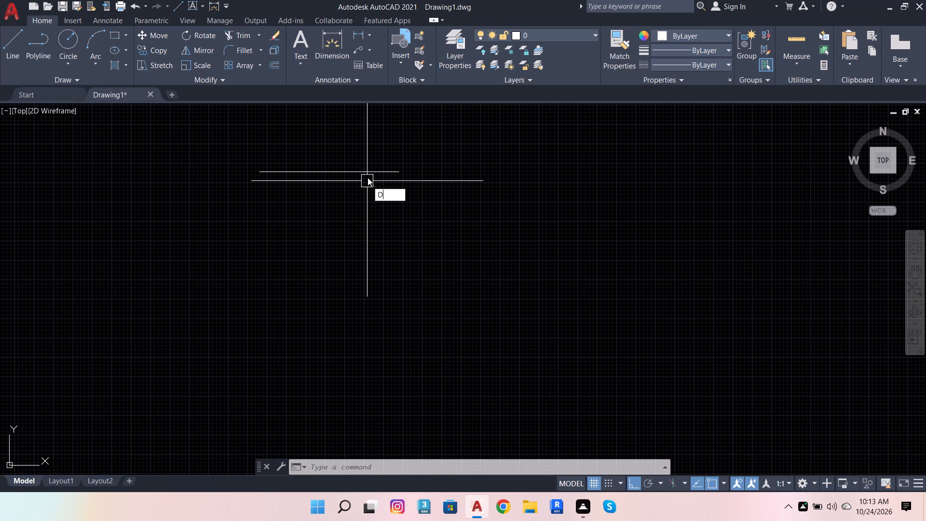
key("m")
left_click(392, 216)
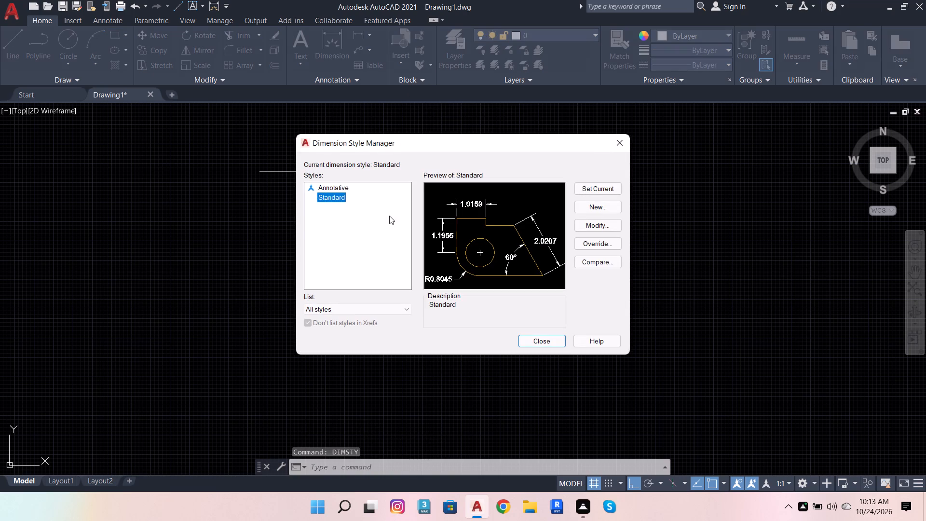
left_click(604, 221)
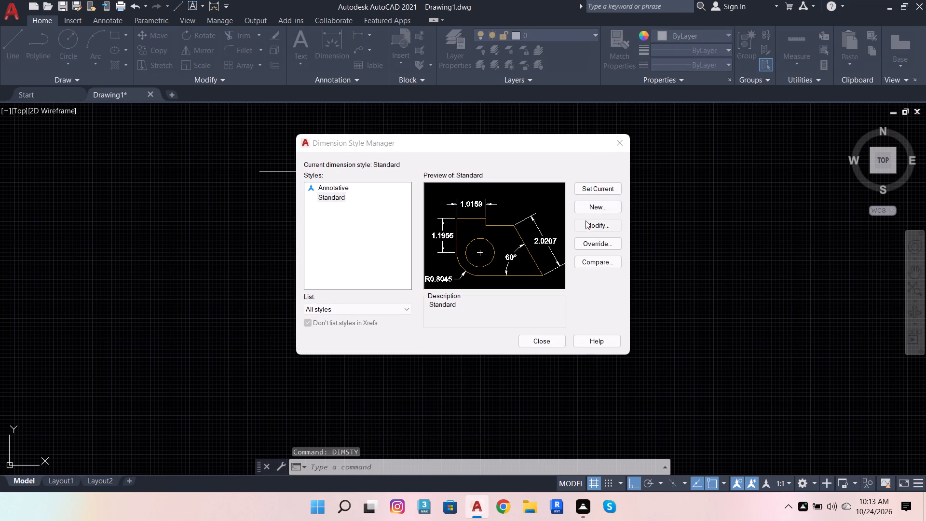
left_click(449, 122)
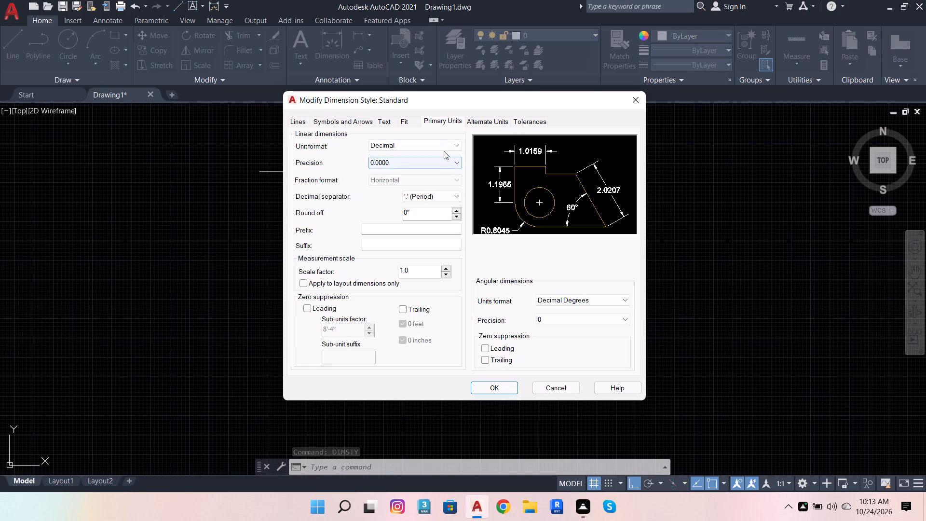
left_click(442, 145)
left_click(418, 178)
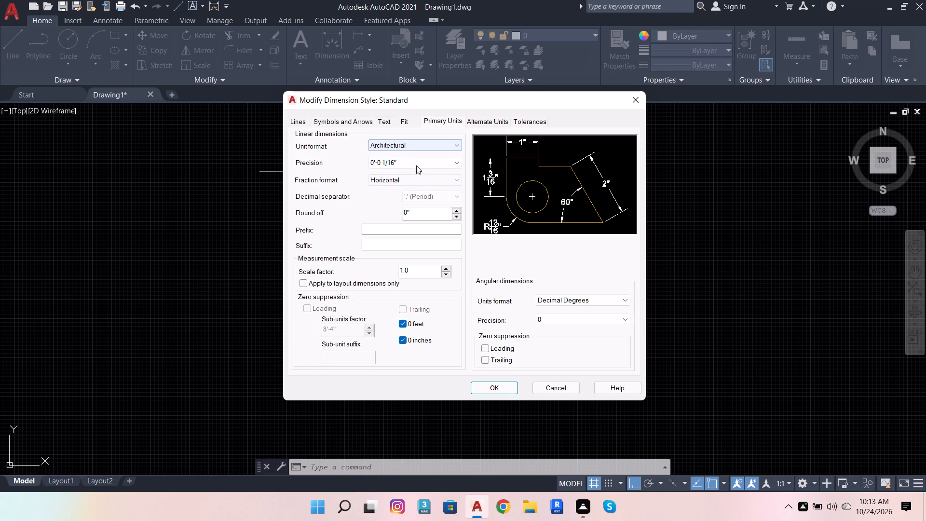
left_click(418, 161)
left_click(419, 179)
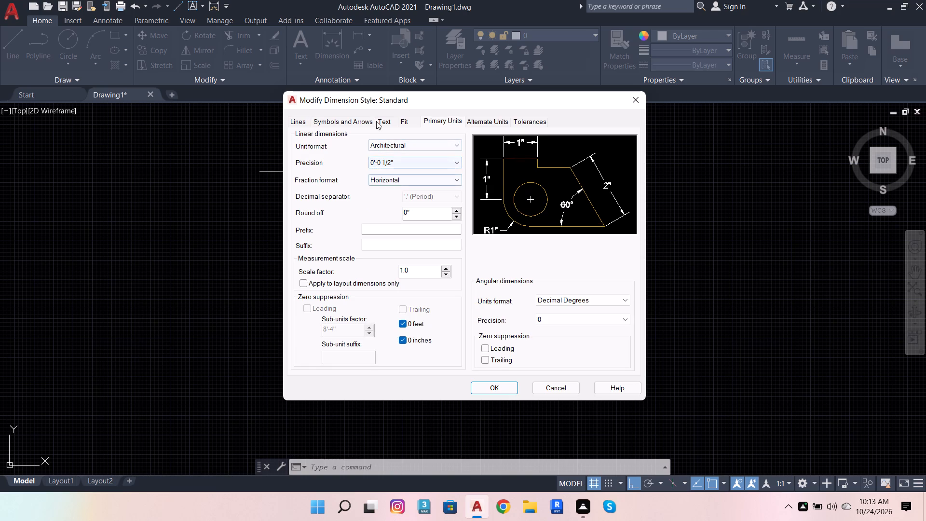
Align the Standard style's dimension text with the dimension line and set the text height to 4".
left_click(390, 123)
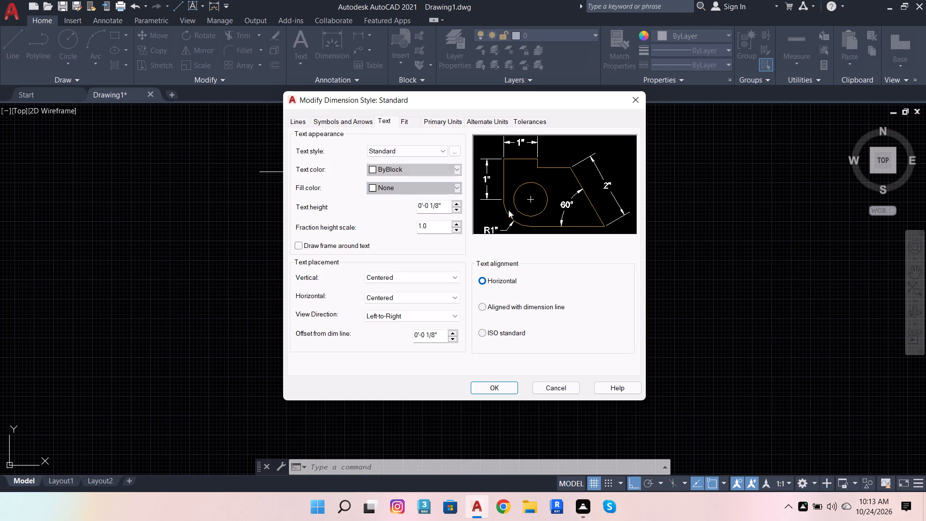
left_click(535, 302)
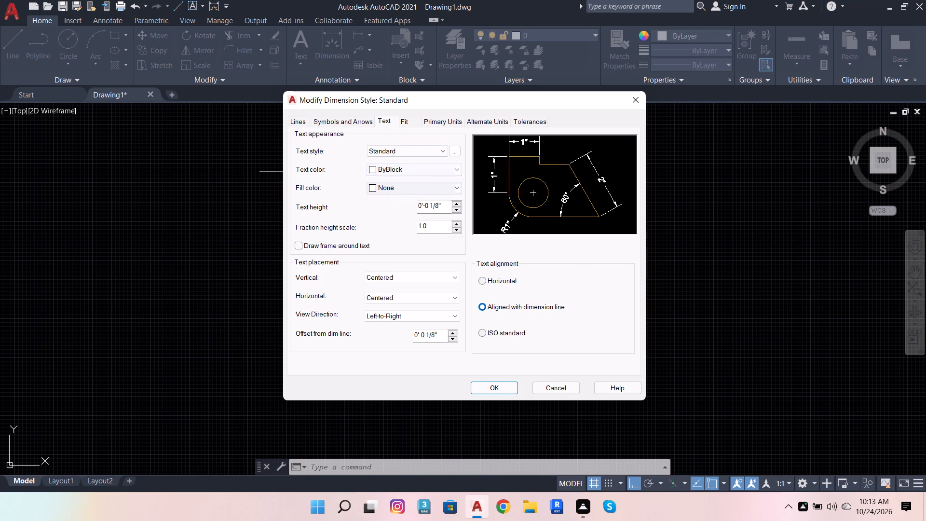
left_click_drag(441, 206, 361, 205)
key("4")
key("Return")
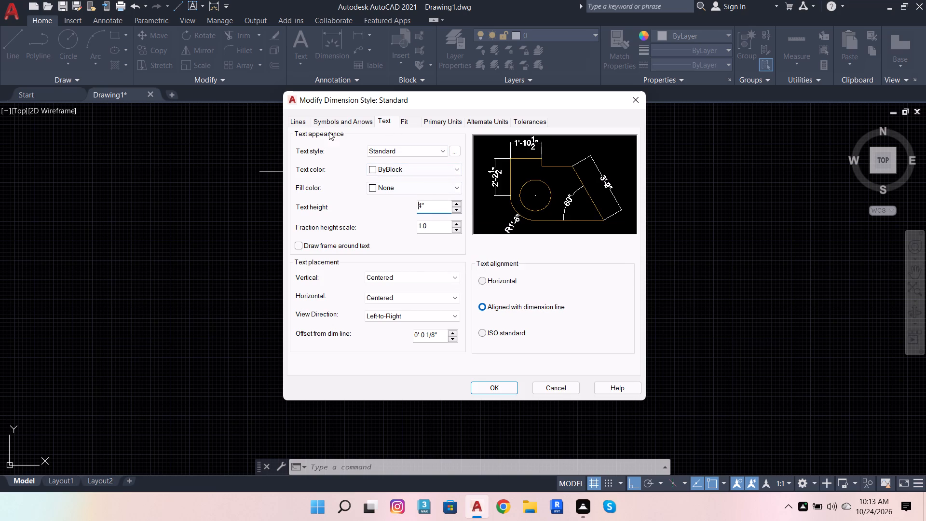
Give the Standard style 1" Oblique arrowheads, including the leader, and an arc length symbol above dimension text; apply it and set it current.
left_click(334, 124)
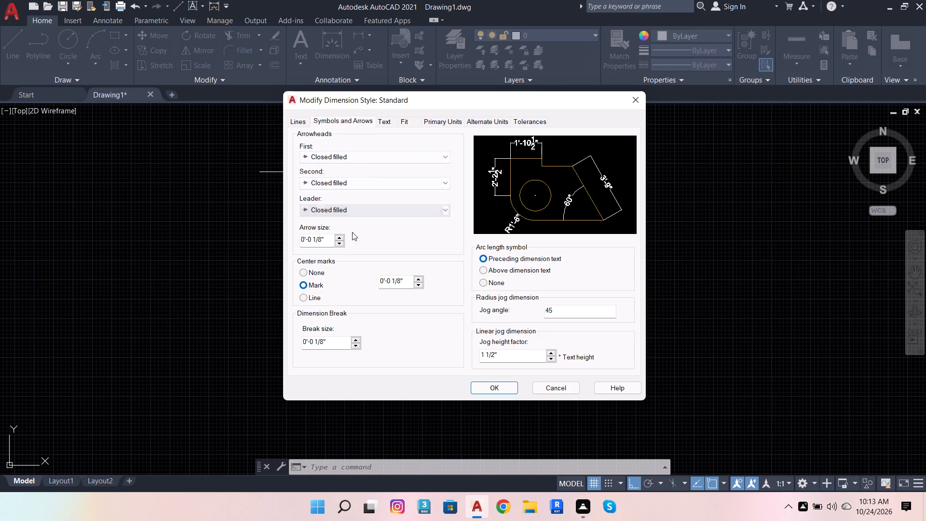
left_click_drag(327, 240, 211, 230)
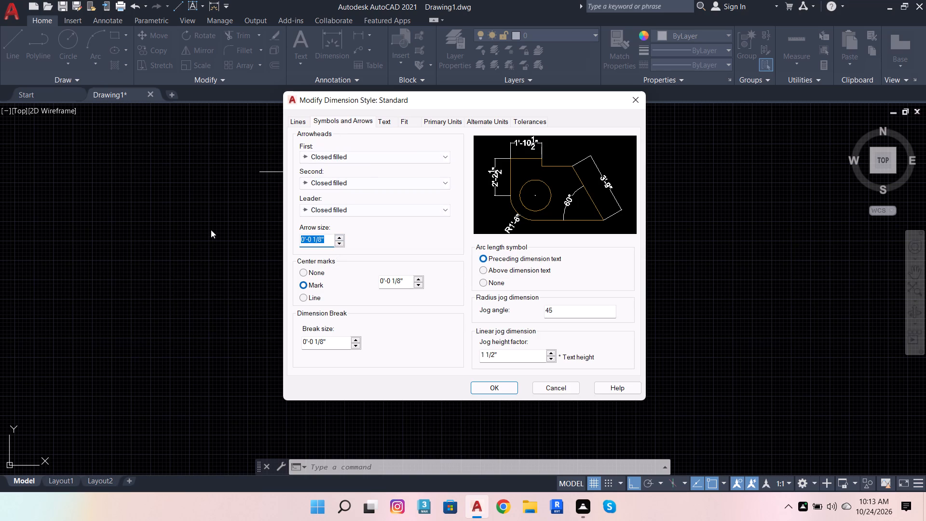
key("1")
key("Return")
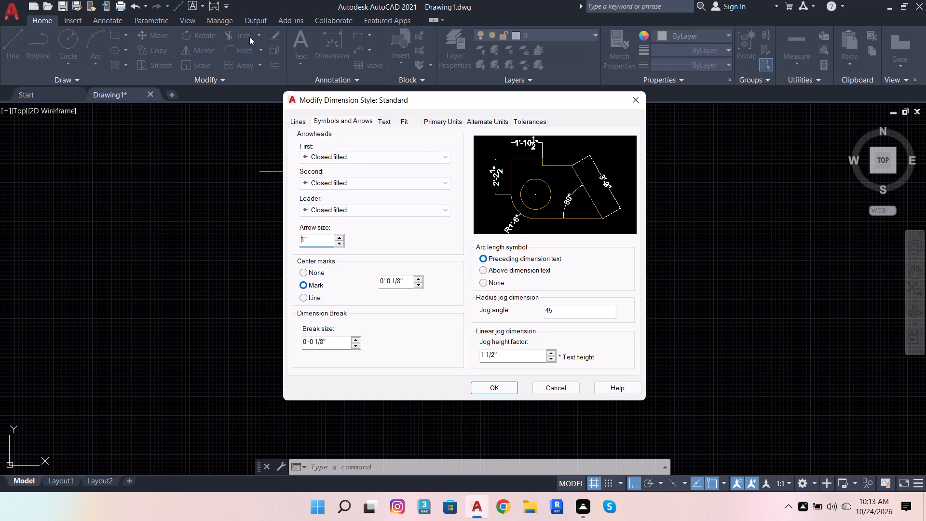
left_click(322, 160)
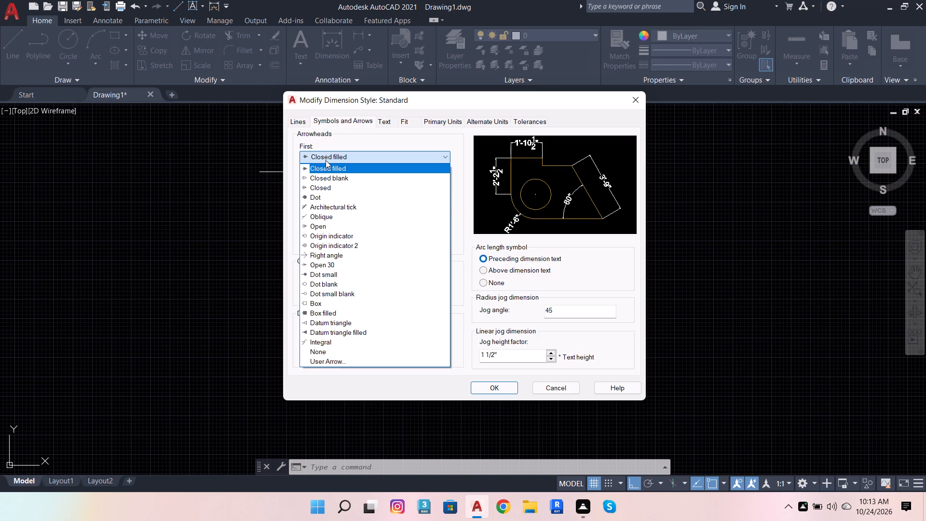
left_click(322, 218)
left_click(334, 209)
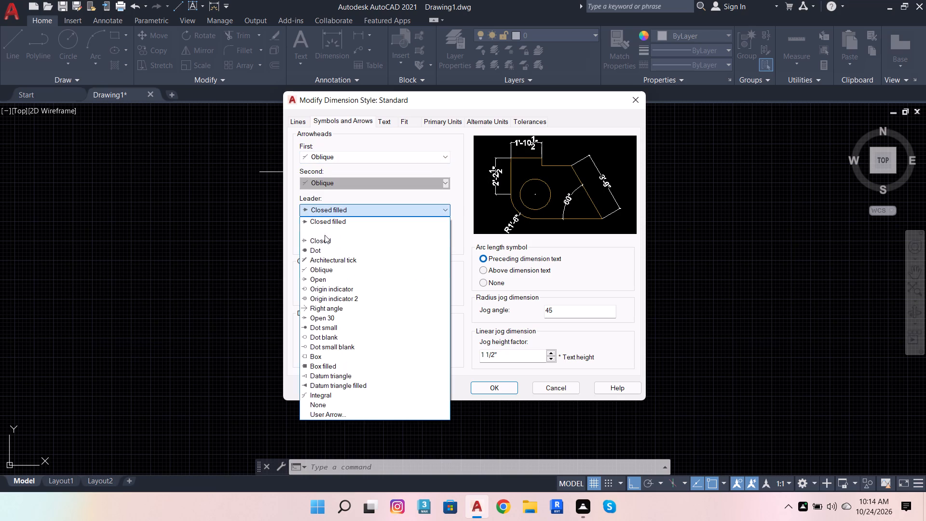
left_click(323, 268)
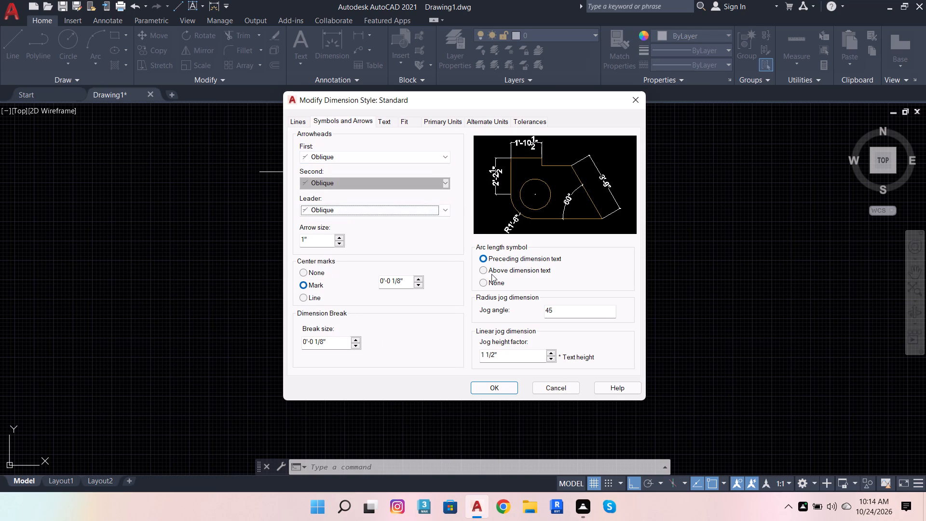
left_click(480, 274)
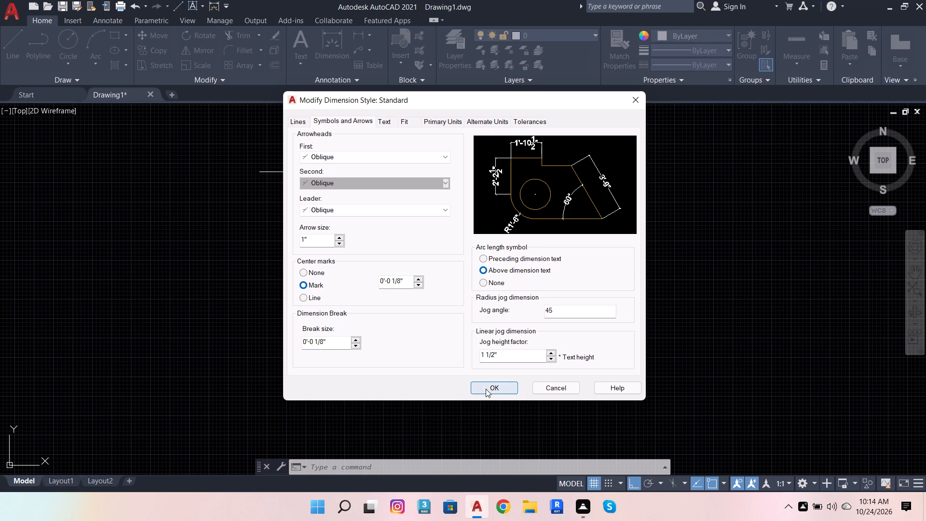
left_click(490, 386)
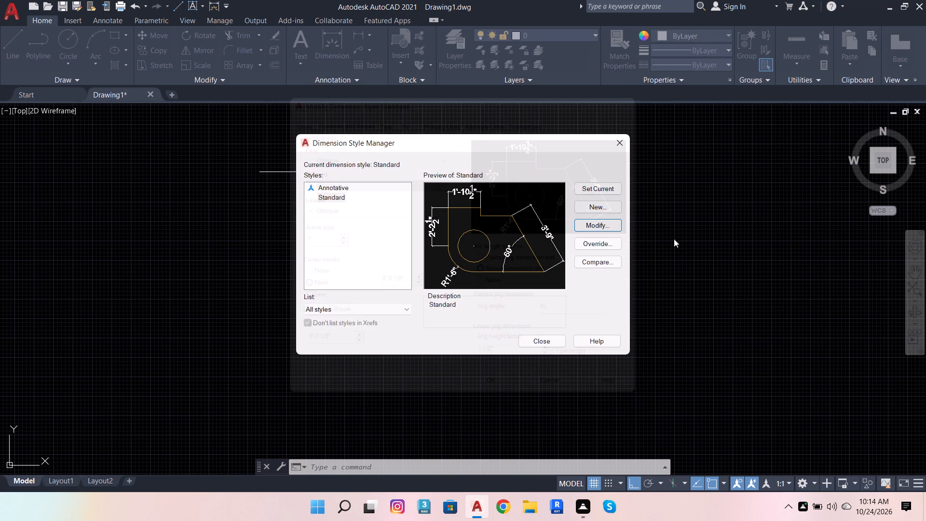
left_click(605, 190)
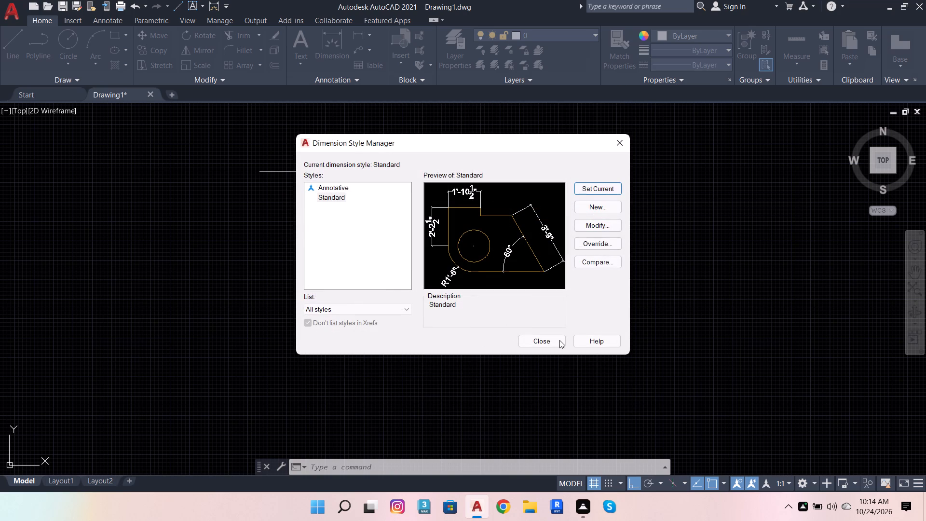
left_click(546, 345)
Dimension the horizontal line's length, placing the dimension a short distance above the line.
left_click(331, 49)
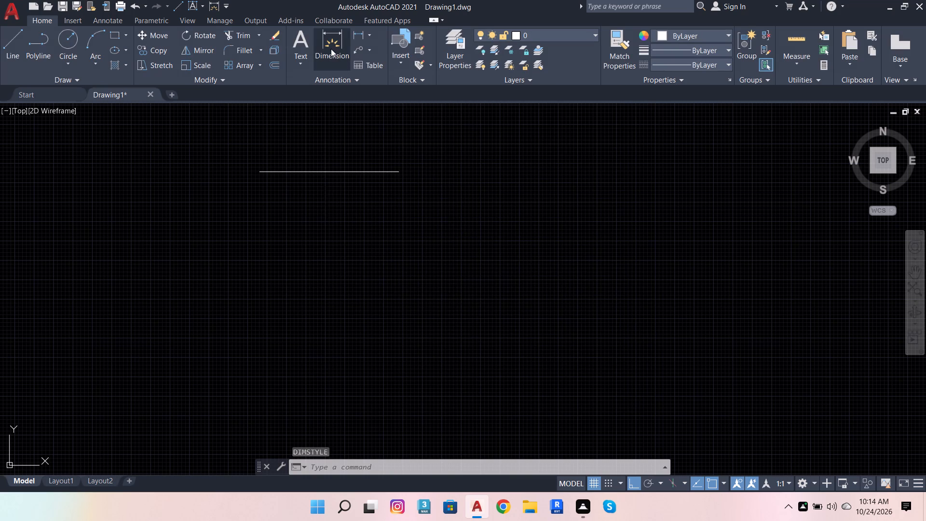
left_click(354, 169)
scroll(350, 153, "up", 3)
left_click(350, 153)
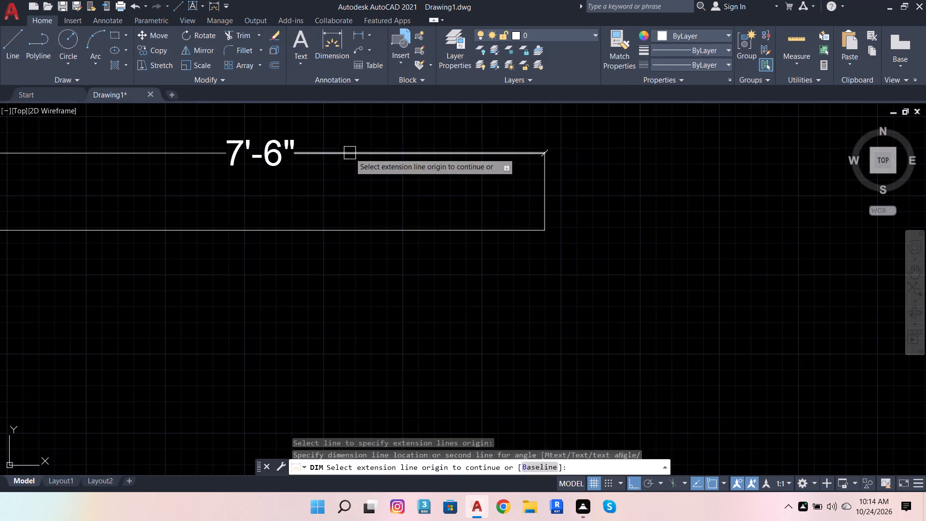
scroll(400, 190, "down", 2)
scroll(404, 193, "up", 1)
key("Escape")
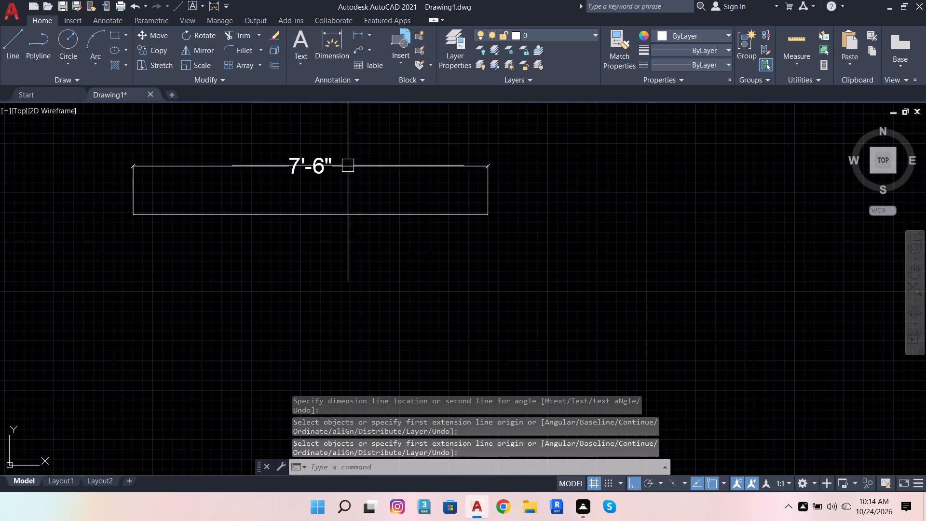
Replace the text of the dimension above the line with 7'5 3/4", with the 3/4 as a stacked fraction on the same row.
double_click(333, 164)
scroll(331, 164, "up", 3)
left_click(331, 164)
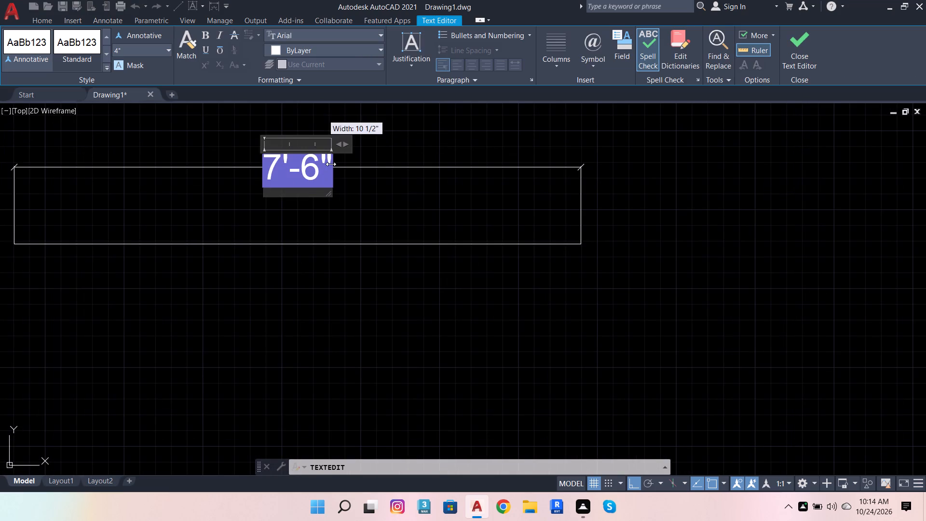
left_click(321, 171)
left_click(321, 171)
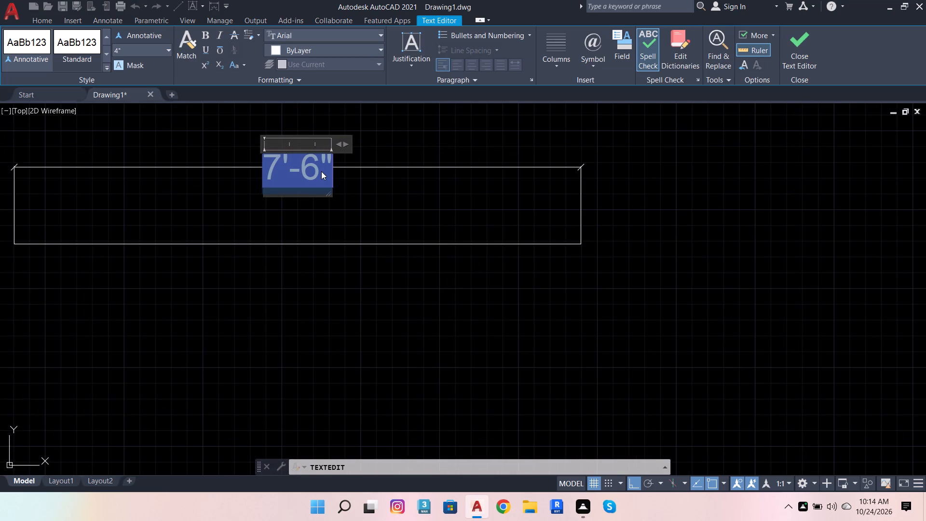
key("BackSpace")
type("7'")
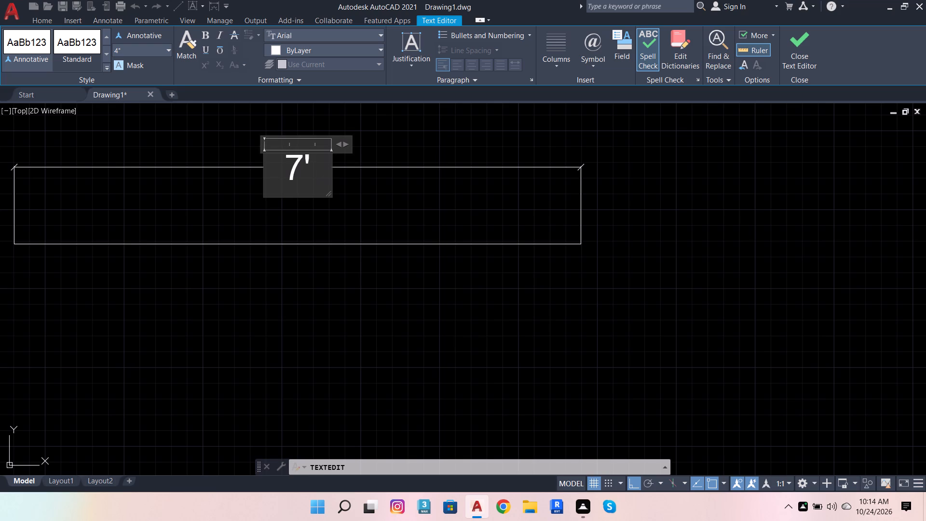
type("5")
key("space")
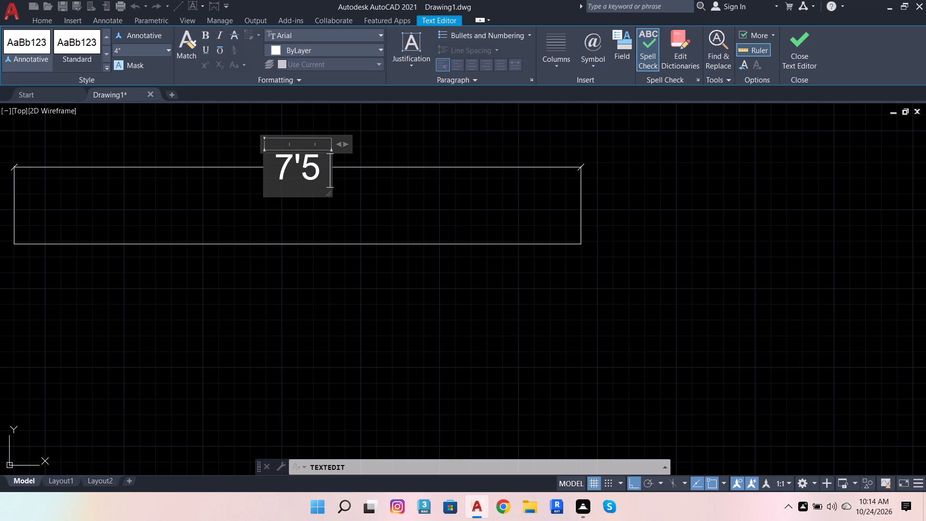
type("3/4")
key("Return")
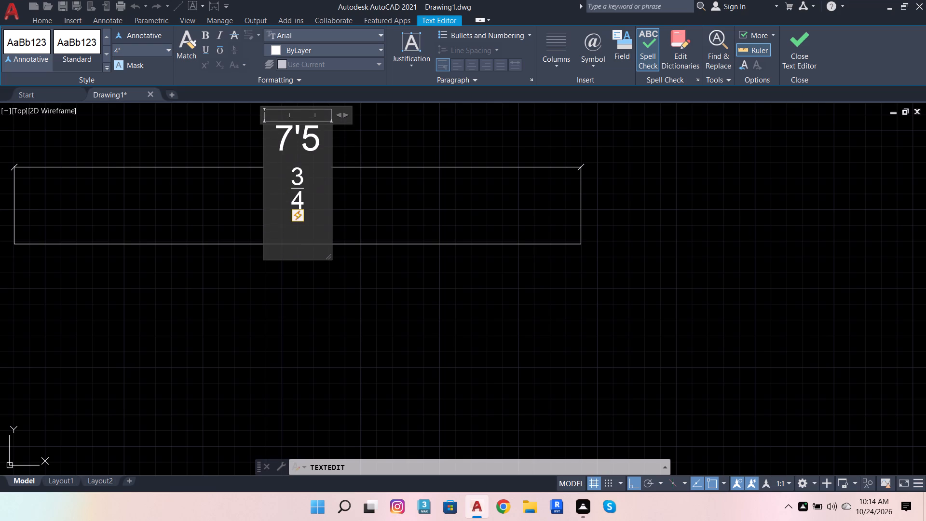
left_click(284, 181)
key("BackSpace")
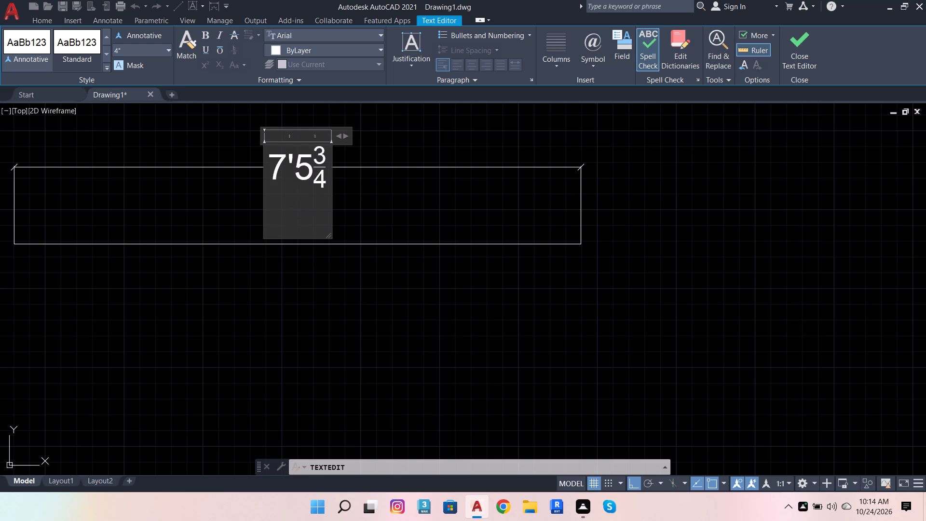
left_click(328, 170)
key("shift+quotedbl")
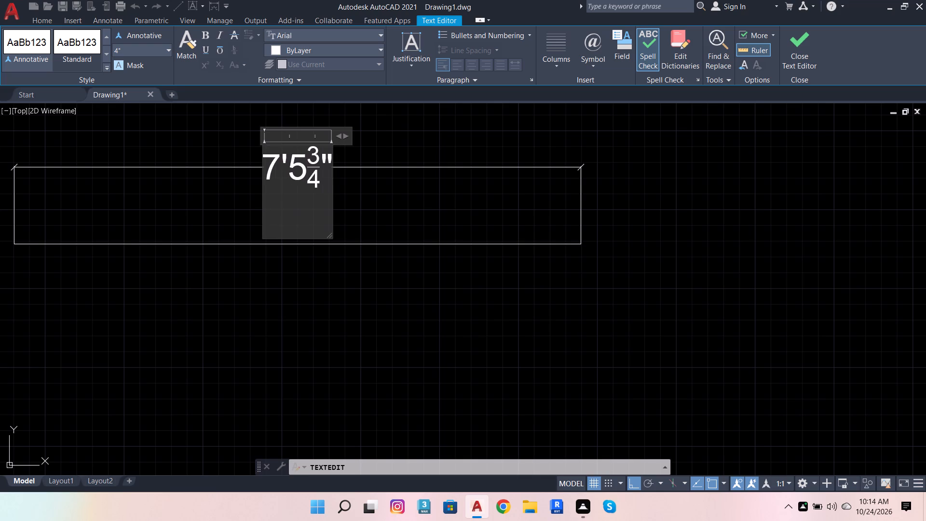
Insert a hyphen after the feet mark in the dimension text so it reads 7'-5 3/4".
scroll(347, 192, "down", 1)
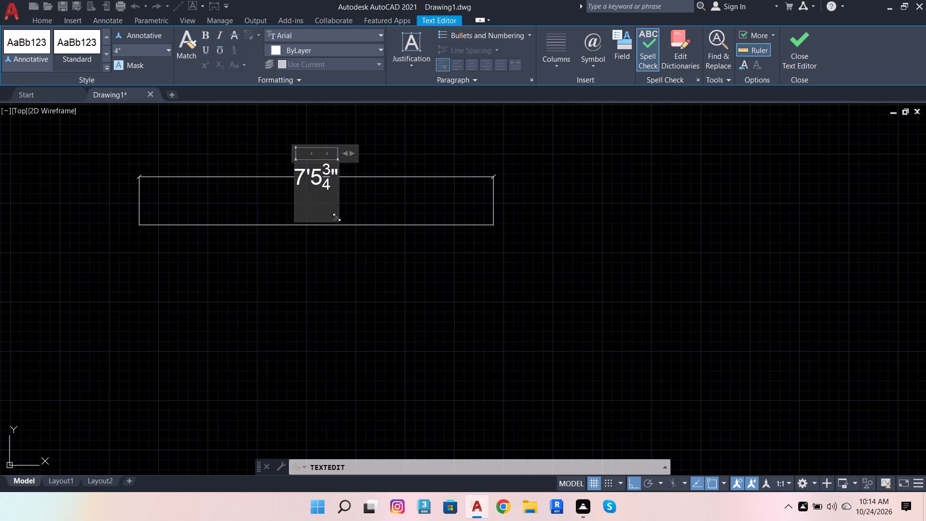
scroll(312, 185, "up", 2)
left_click(302, 171)
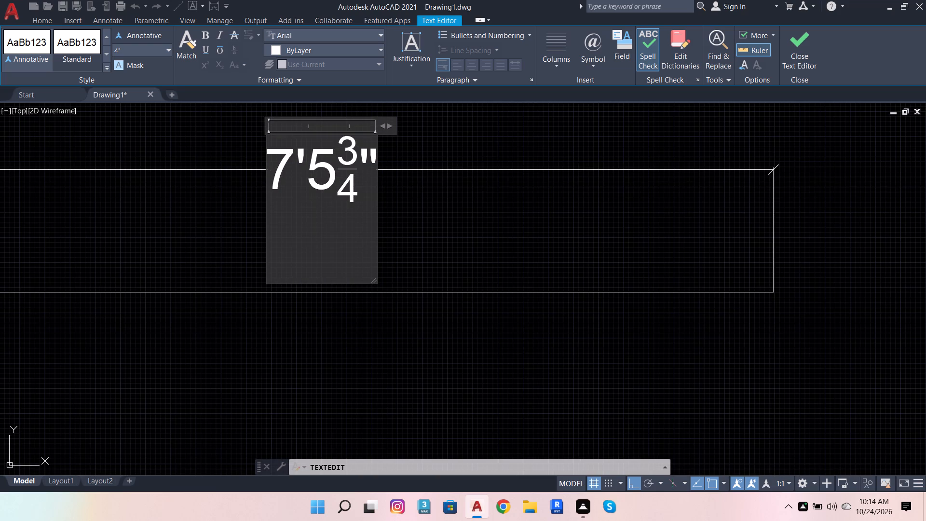
key("minus")
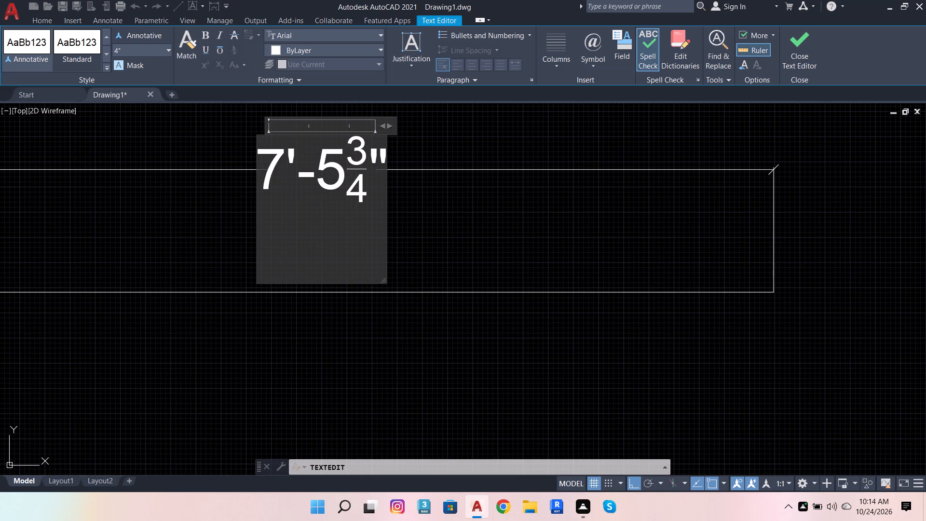
scroll(383, 206, "down", 3)
left_click(373, 269)
scroll(376, 209, "up", 3)
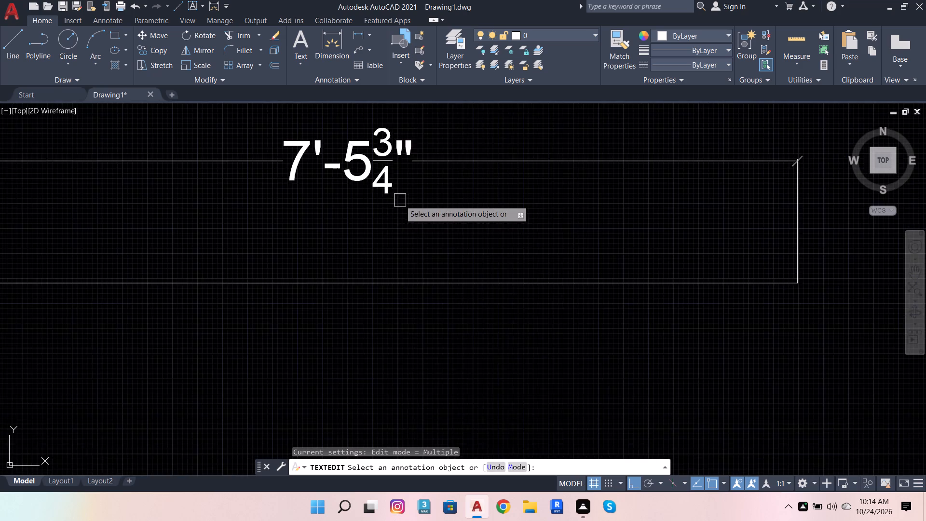
Draw 2' vertical lines down from both ends of the horizontal line and connect their lower ends to form a rectangle.
scroll(415, 204, "down", 2)
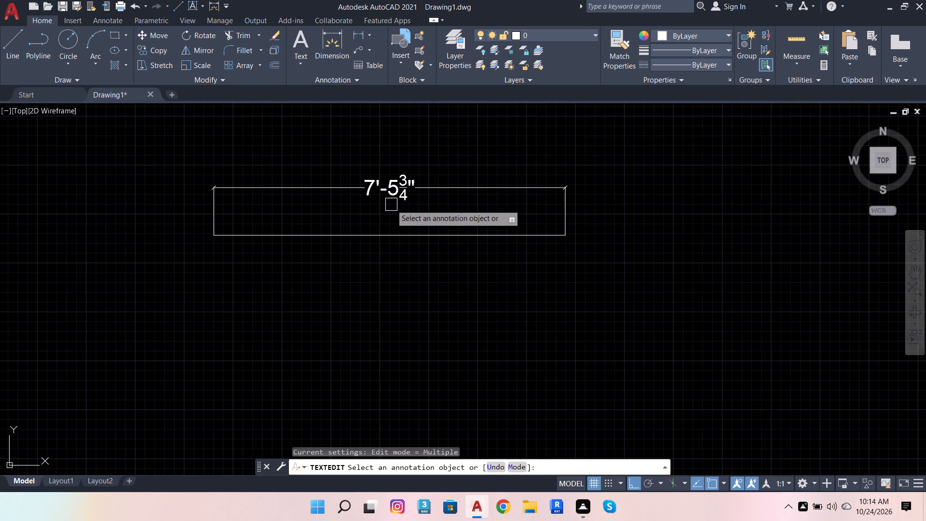
left_click(13, 45)
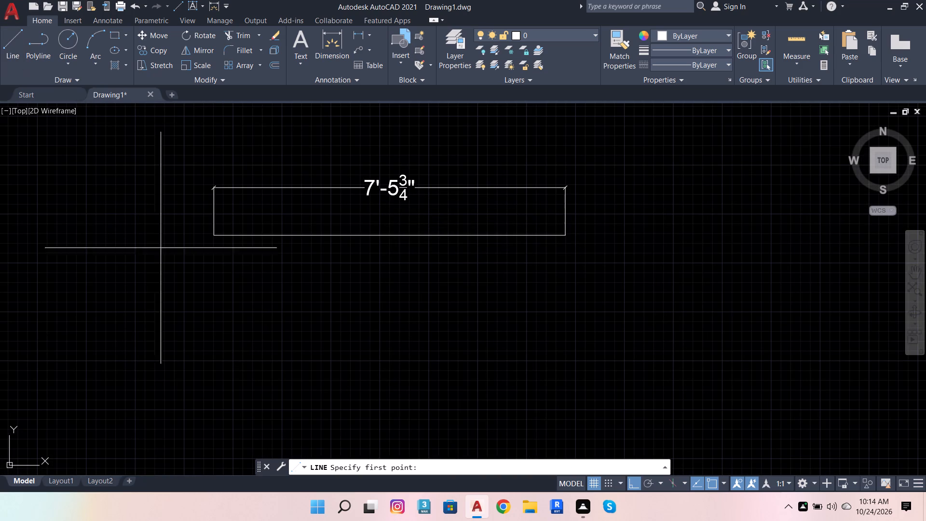
left_click(217, 238)
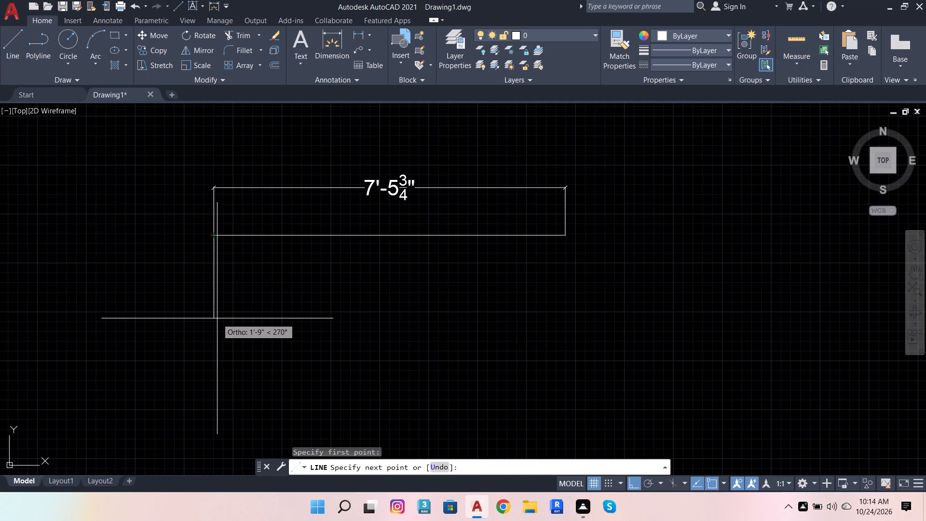
type("2'")
key("Return")
key("space")
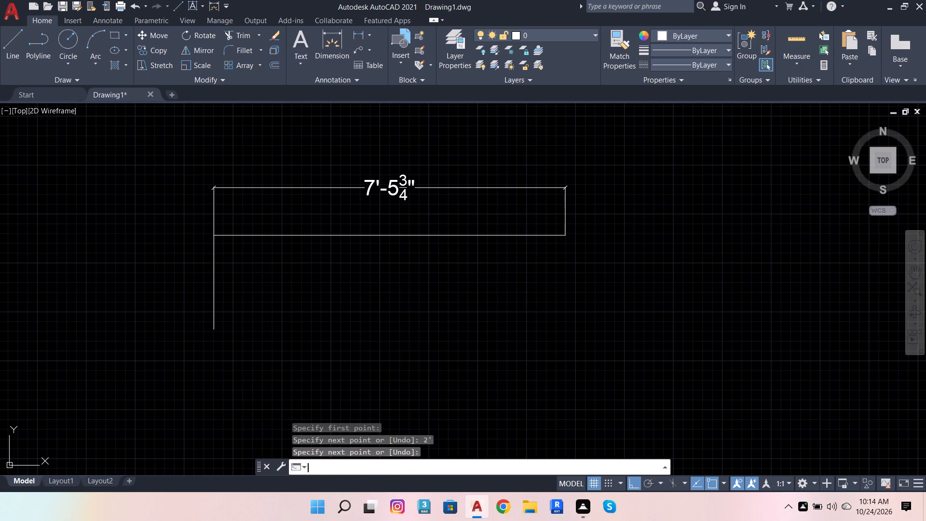
key("space")
left_click(569, 234)
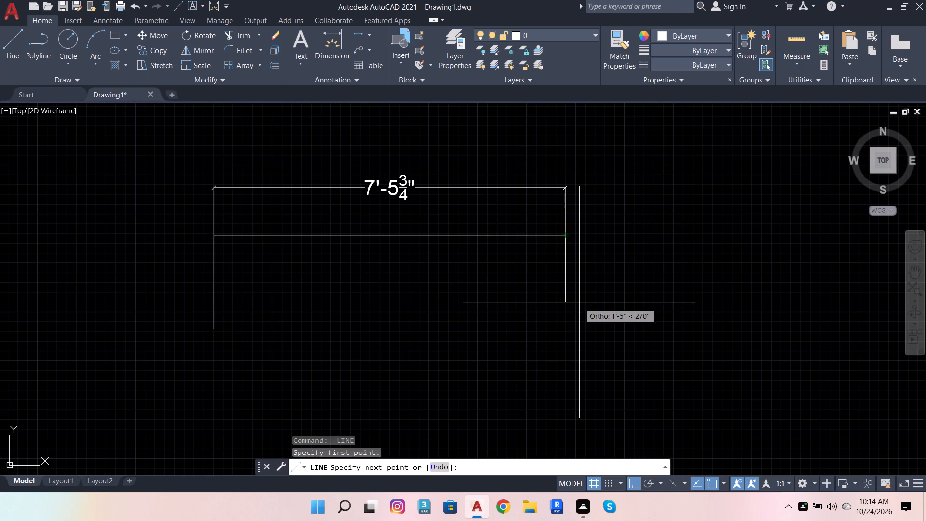
type("2'")
key("Return")
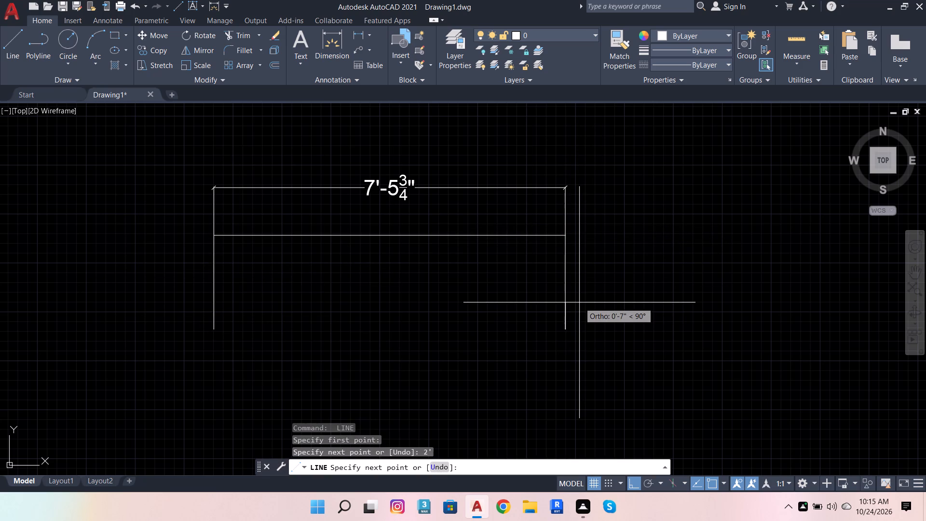
left_click(210, 332)
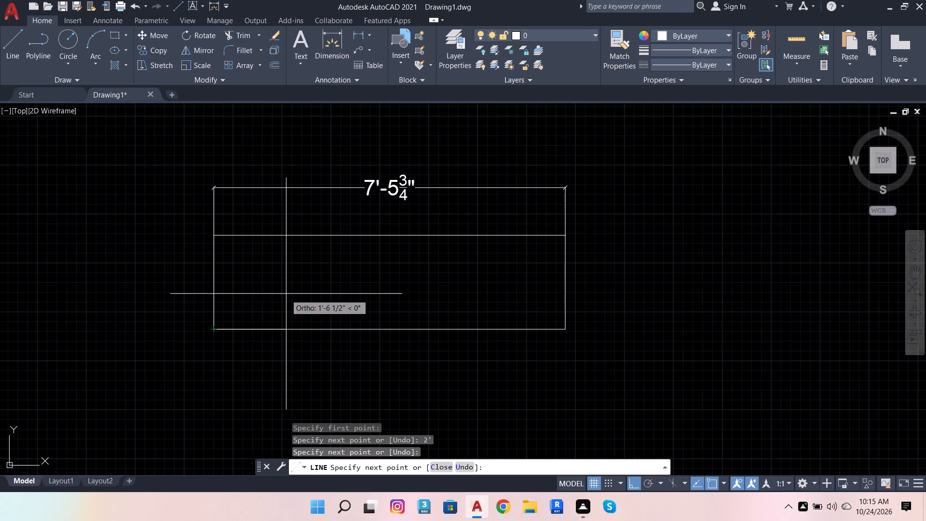
key("Escape")
Join the four lines of the dimensioned rectangle into one polyline.
scroll(278, 331, "down", 3)
scroll(294, 352, "up", 2)
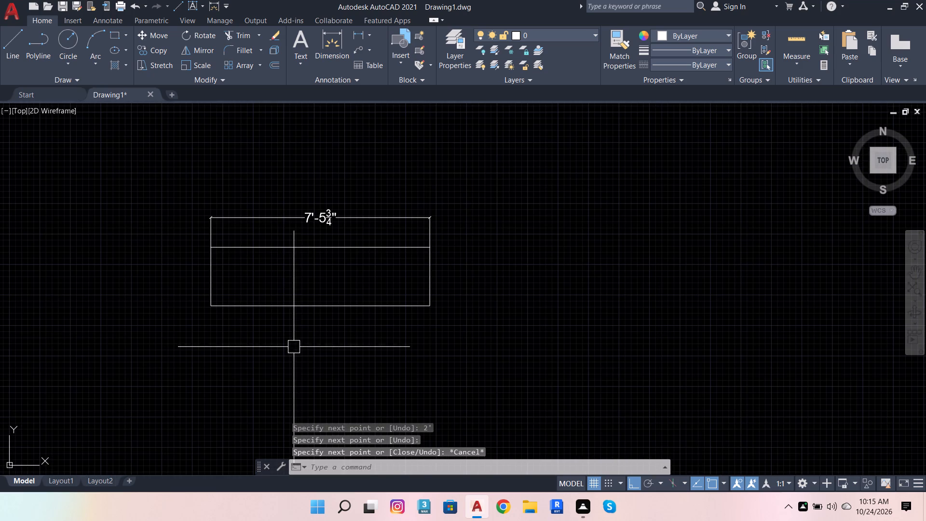
left_click(294, 317)
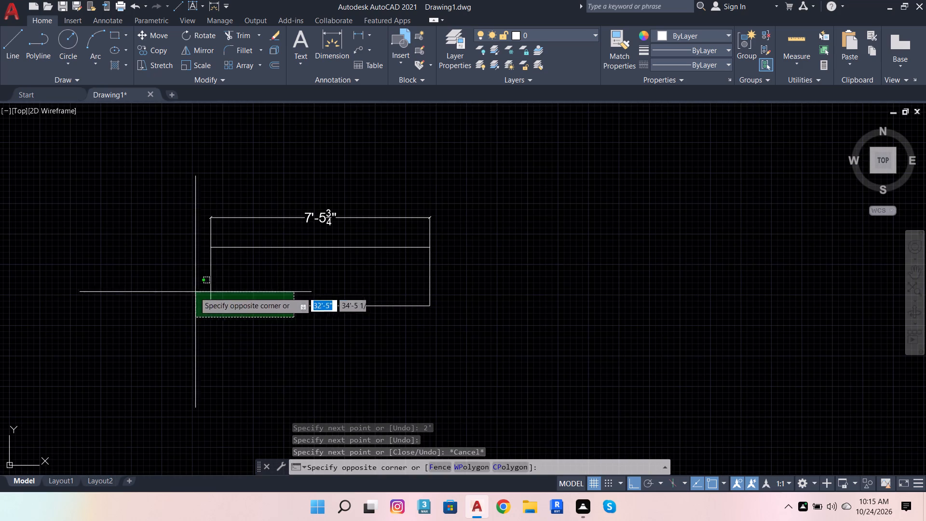
left_click(172, 288)
left_click(445, 275)
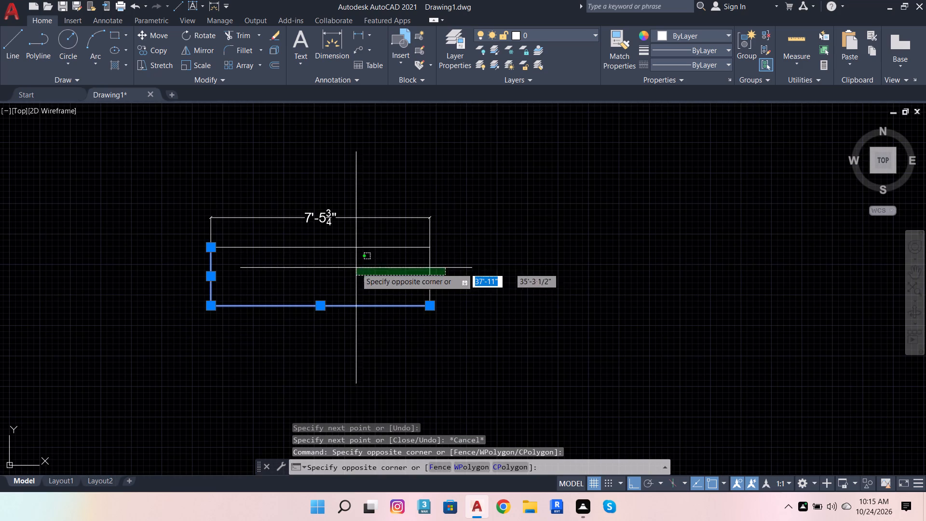
left_click(341, 257)
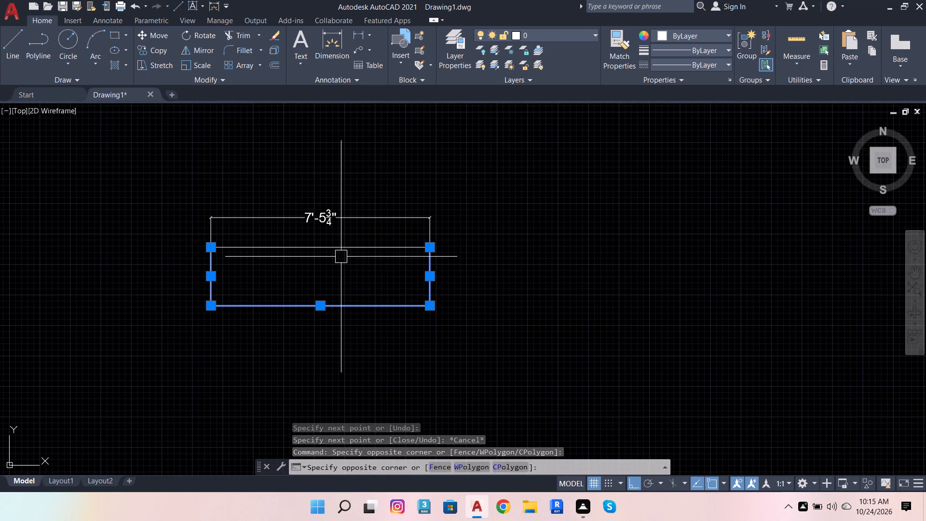
left_click(345, 247)
key("j")
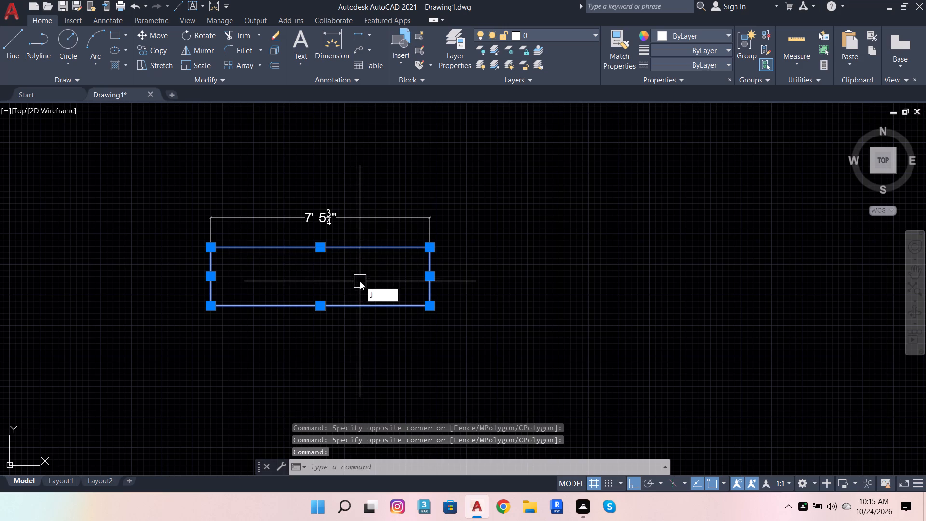
key("Return")
Offset the joined rectangle 1" to the inside.
left_click(424, 307)
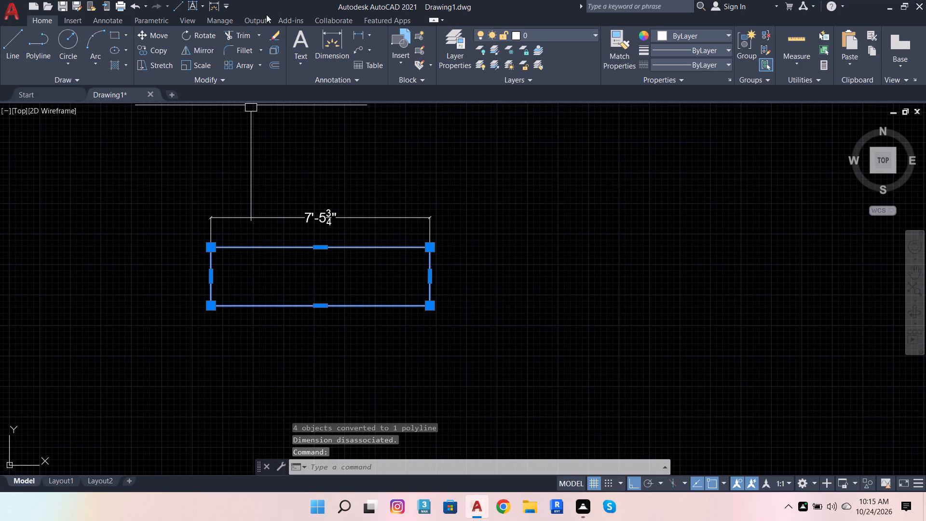
left_click(272, 63)
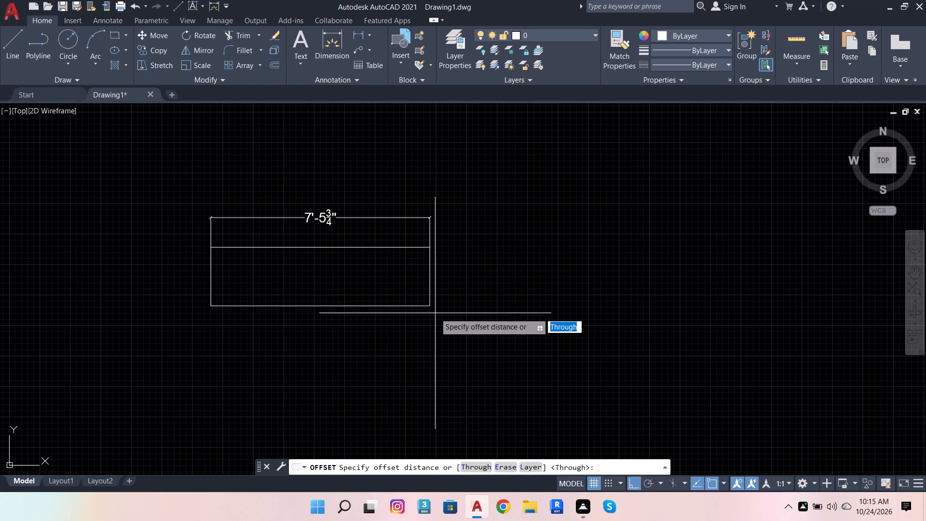
left_click(427, 306)
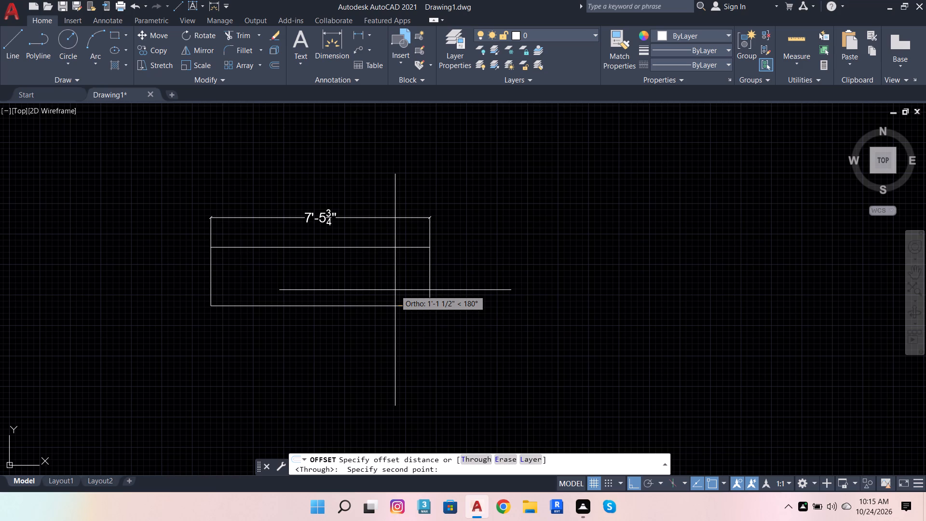
key("1")
key("Return")
left_click(395, 290)
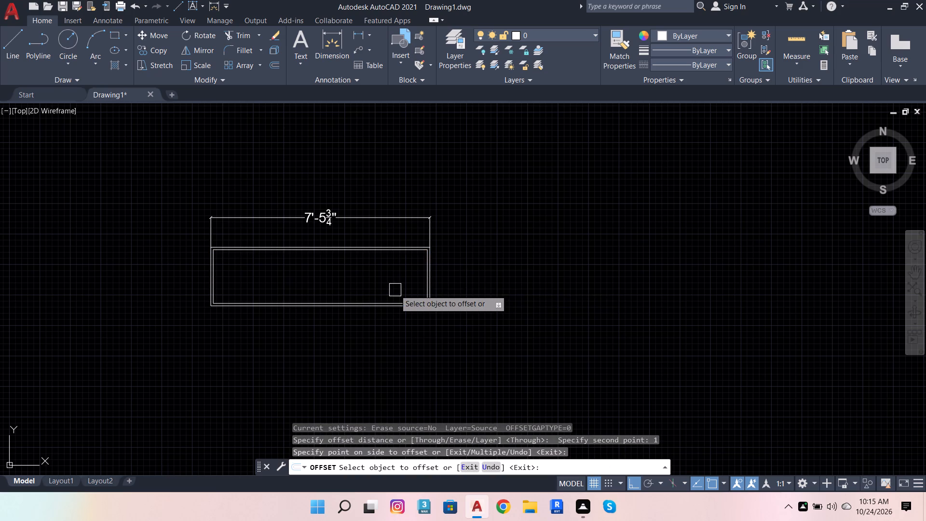
key("Escape")
key("Escape")
key("Escape")
key("Escape")
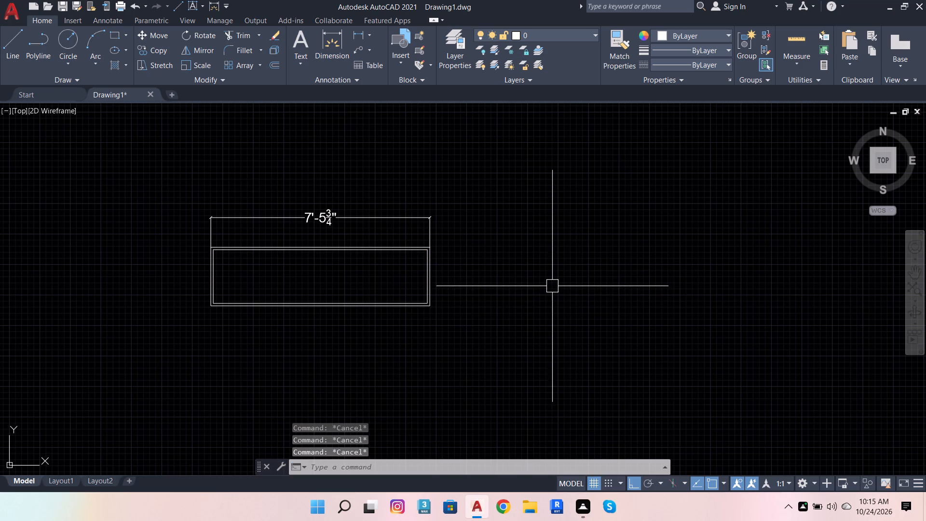
key("Escape")
Draw a 7'3" vertical line upward from a free point below and to the left of the double rectangle.
scroll(357, 256, "down", 2)
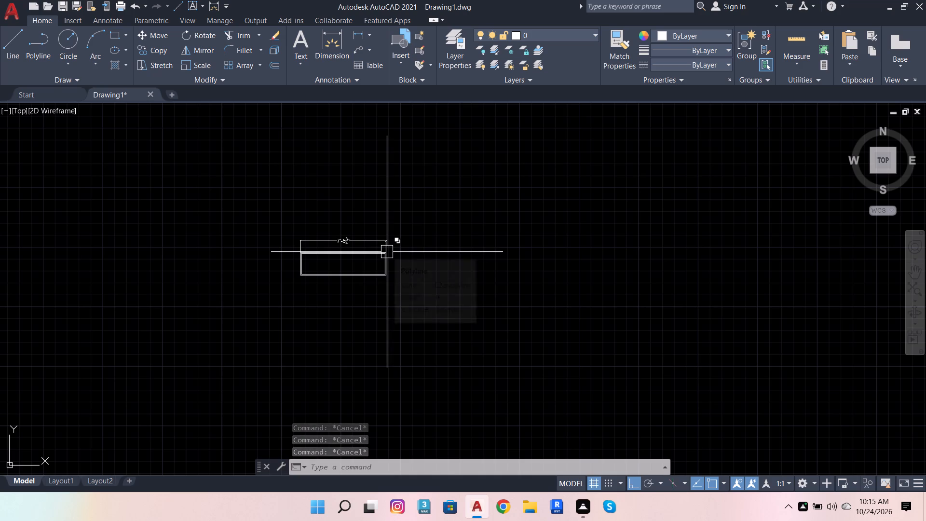
scroll(414, 296, "down", 2)
scroll(404, 320, "up", 2)
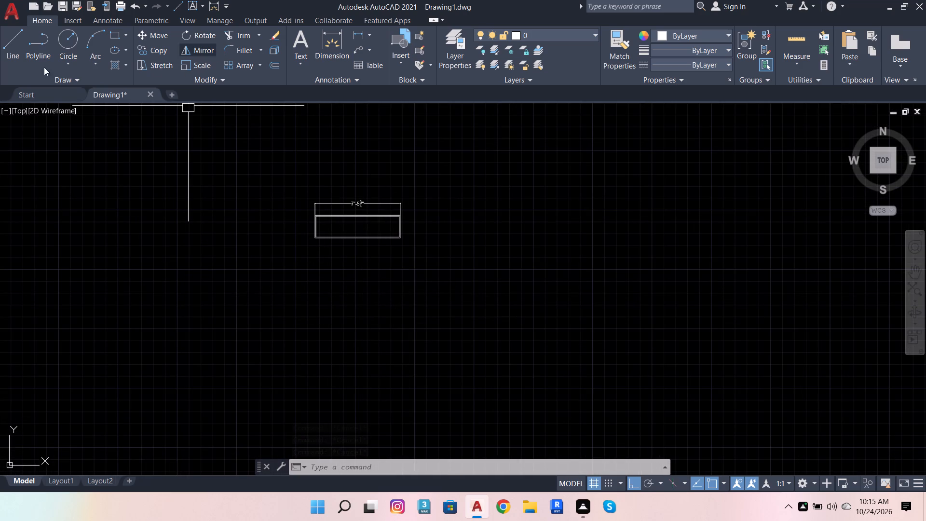
left_click(0, 42)
left_click(4, 42)
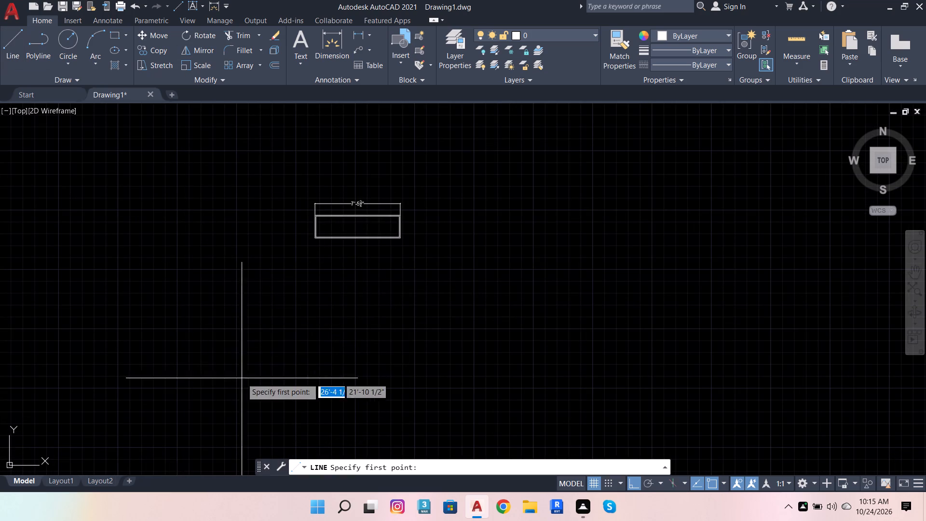
left_click(261, 397)
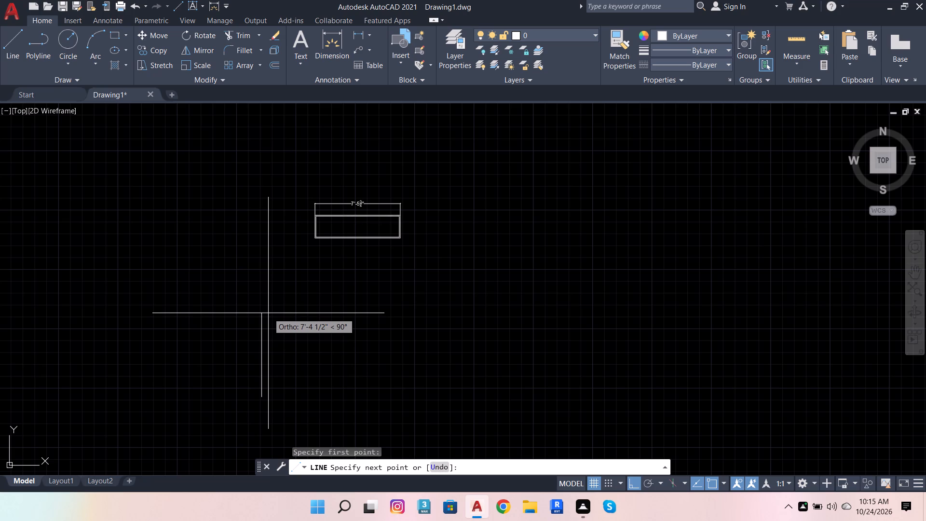
type("7'")
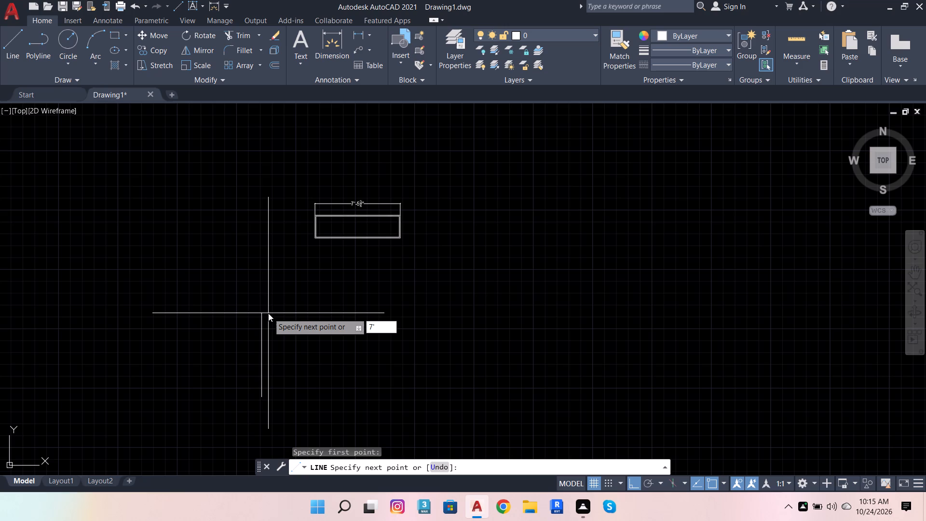
key("3")
key("Return")
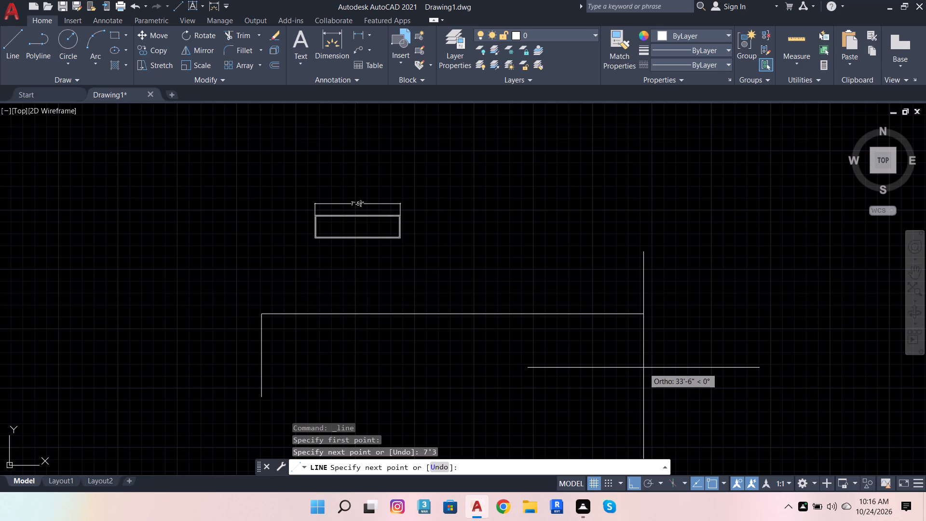
Complete a second rectangle from the vertical line with an 8' top edge, a 7'3" right side and a closing bottom edge.
type("8'")
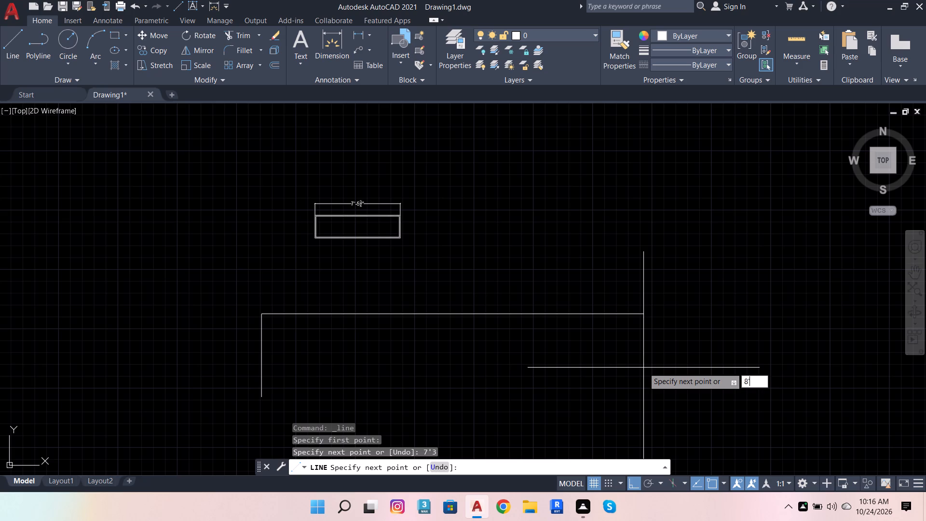
key("Return")
scroll(662, 313, "down", 3)
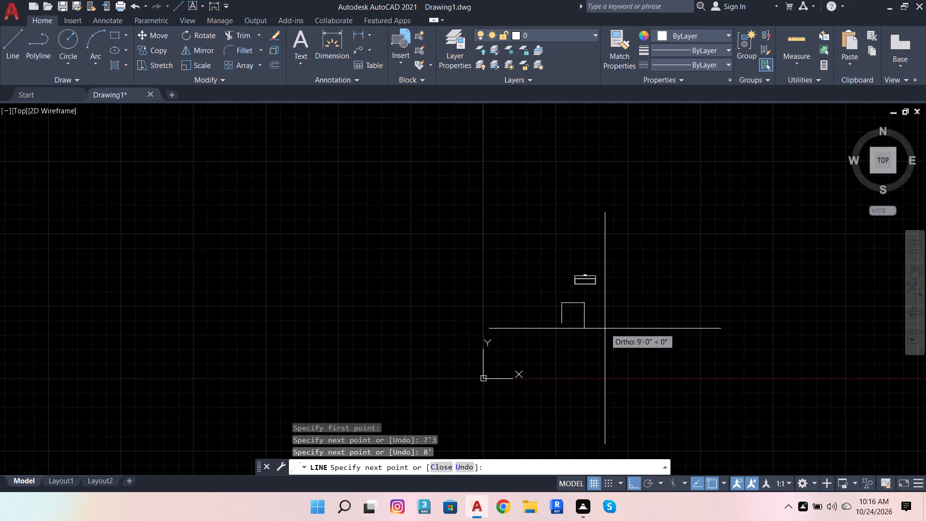
scroll(602, 331, "up", 2)
type("7'")
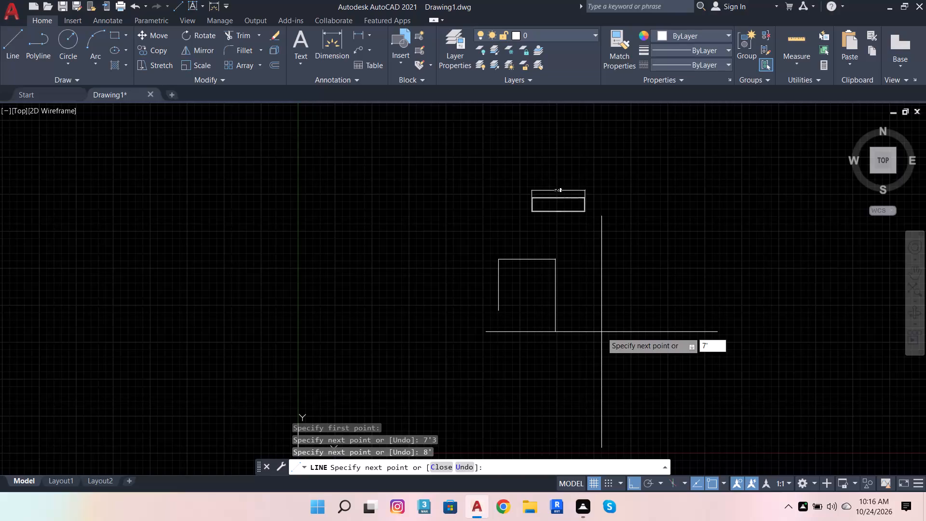
key("3")
key("Return")
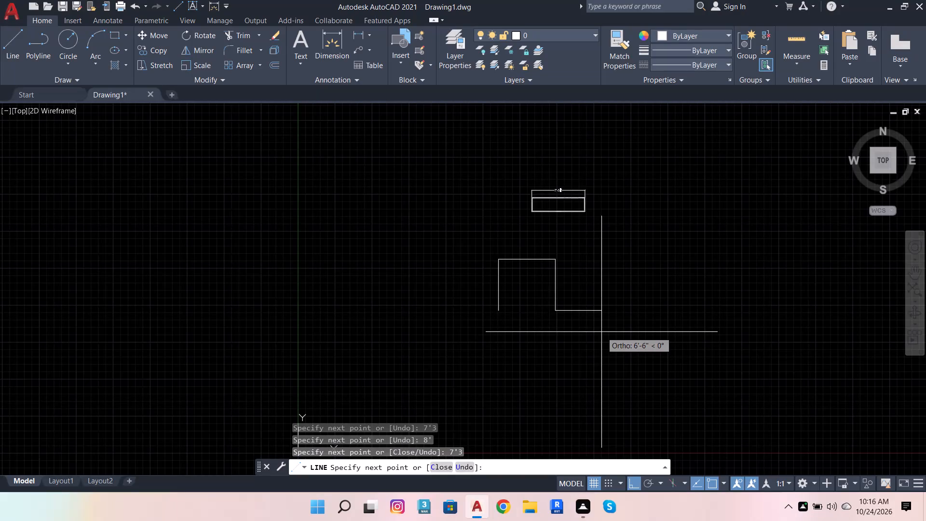
scroll(497, 301, "up", 3)
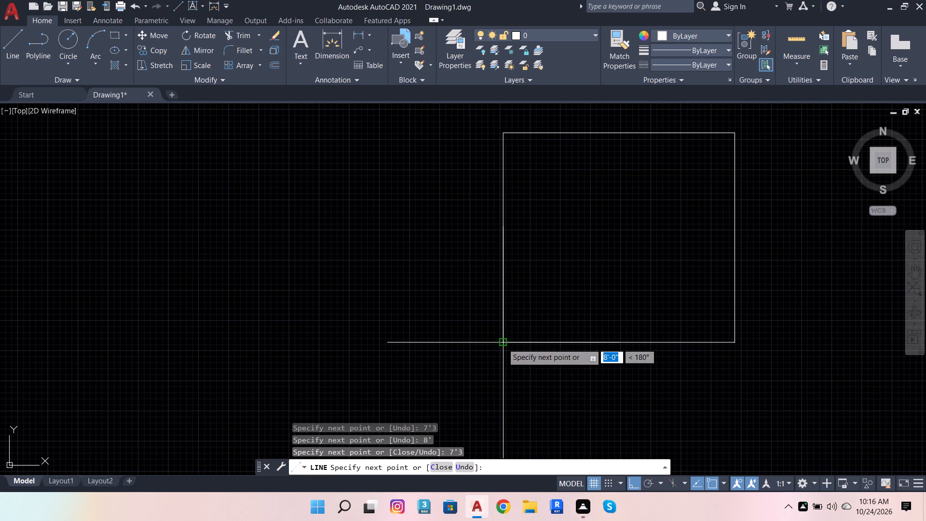
left_click(502, 343)
key("Escape")
Offset each of the four sides of the 8' by 7'3" rectangle 1" to the inside.
left_click(501, 161)
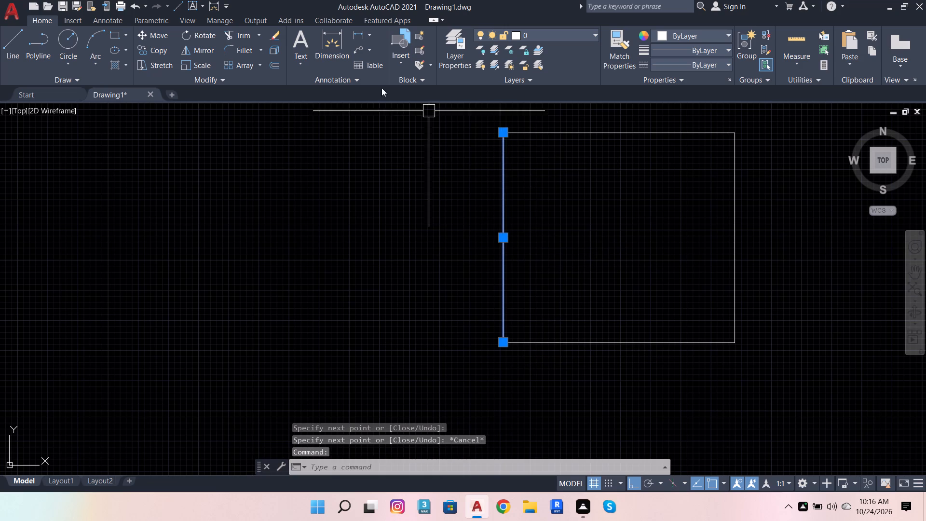
left_click(280, 66)
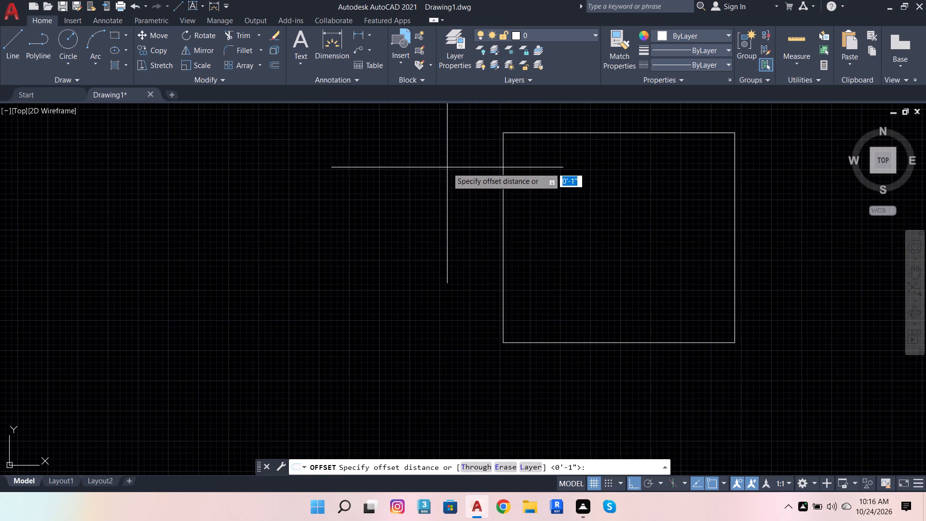
left_click(502, 136)
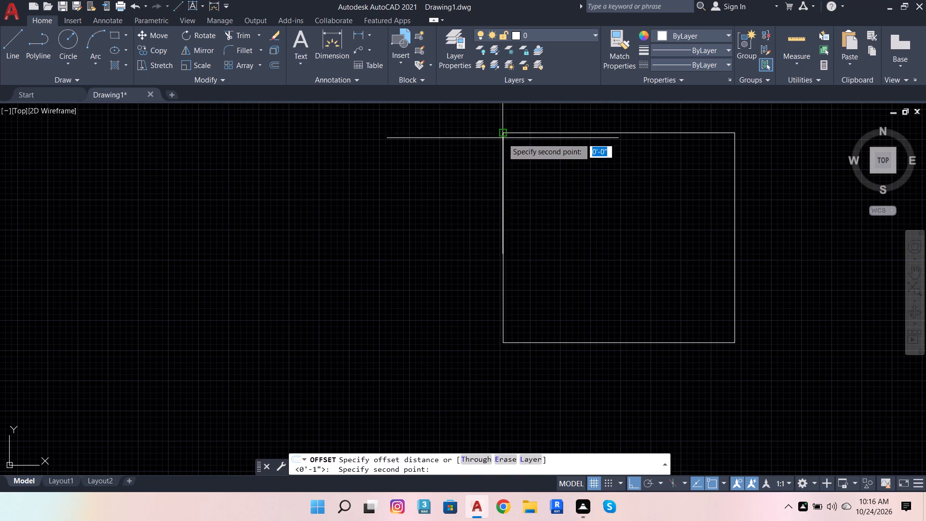
key("1")
key("Return")
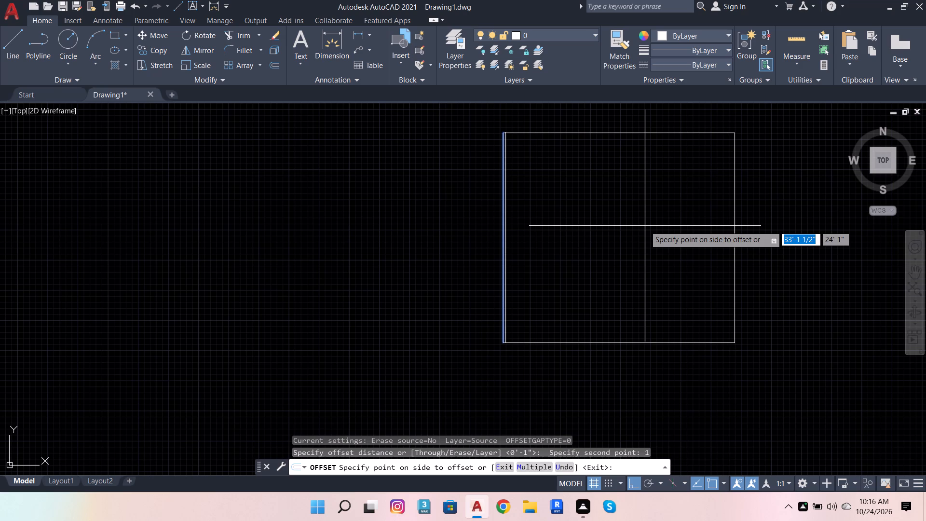
left_click(645, 226)
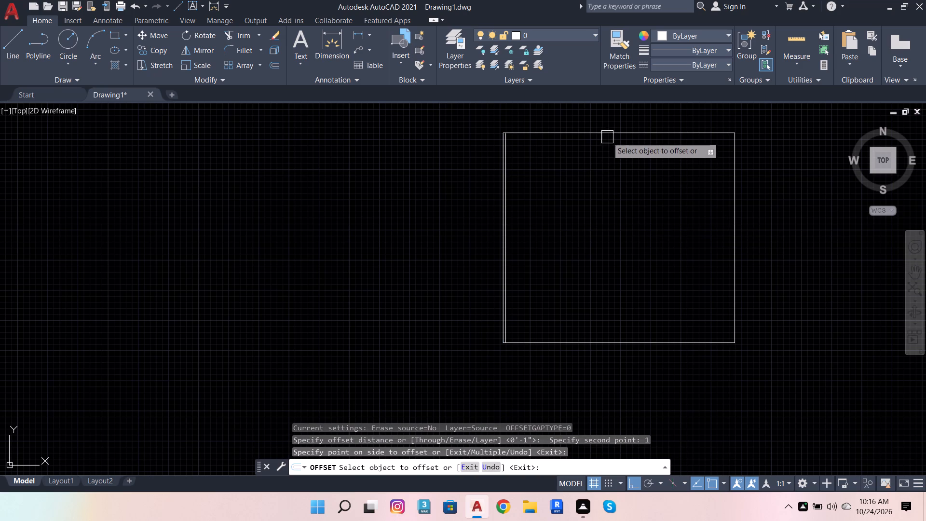
left_click(636, 134)
left_click(639, 190)
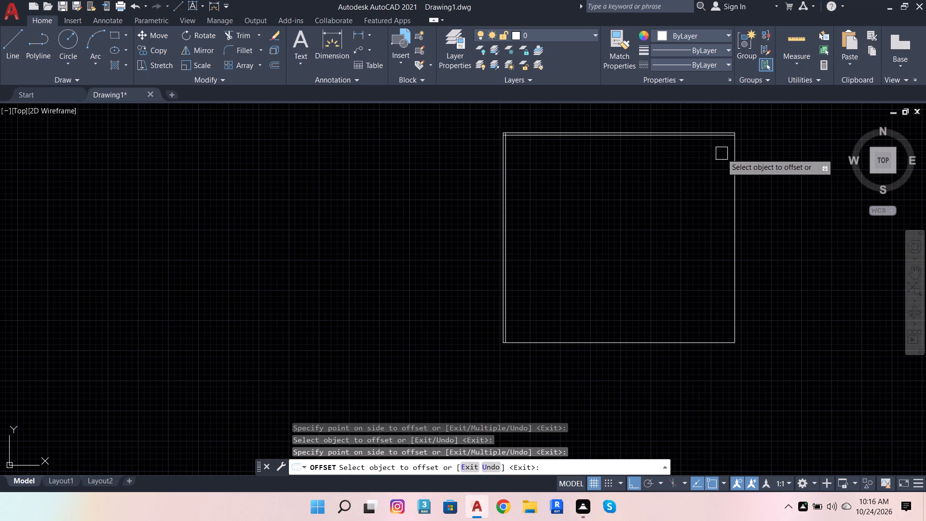
left_click(734, 167)
left_click(624, 192)
left_click(672, 342)
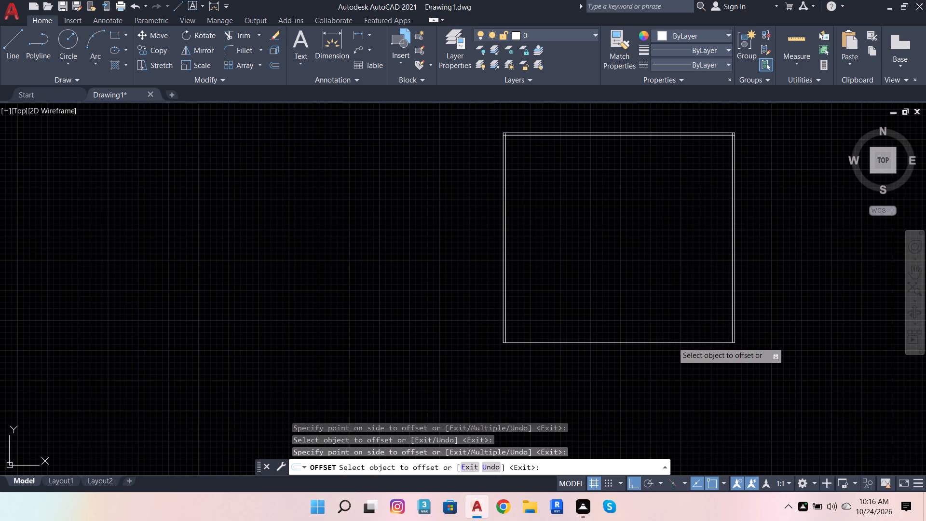
left_click(672, 307)
key("Escape")
Trim the overlapping ends of the inner offset lines at the rectangle's two bottom corners.
type("TR")
key("Return")
scroll(806, 343, "up", 2)
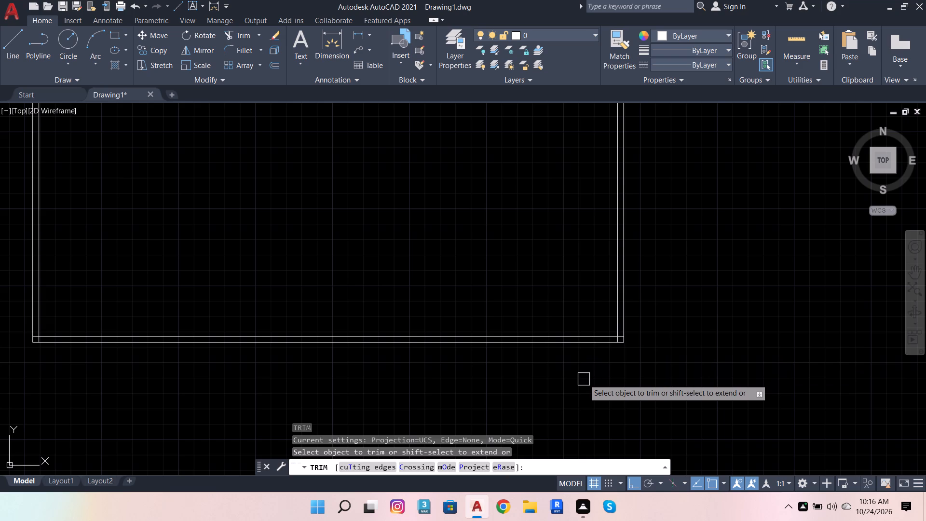
scroll(598, 347, "up", 3)
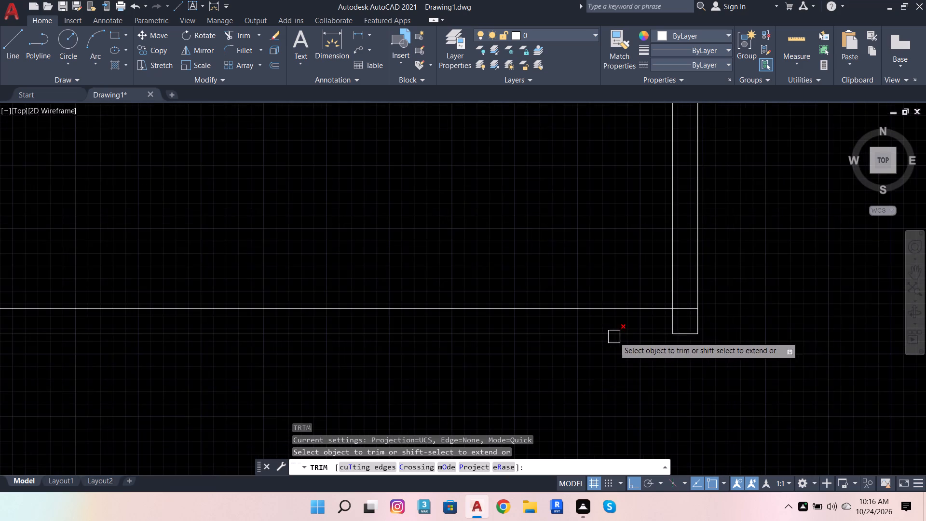
scroll(660, 330, "up", 2)
left_click(725, 273)
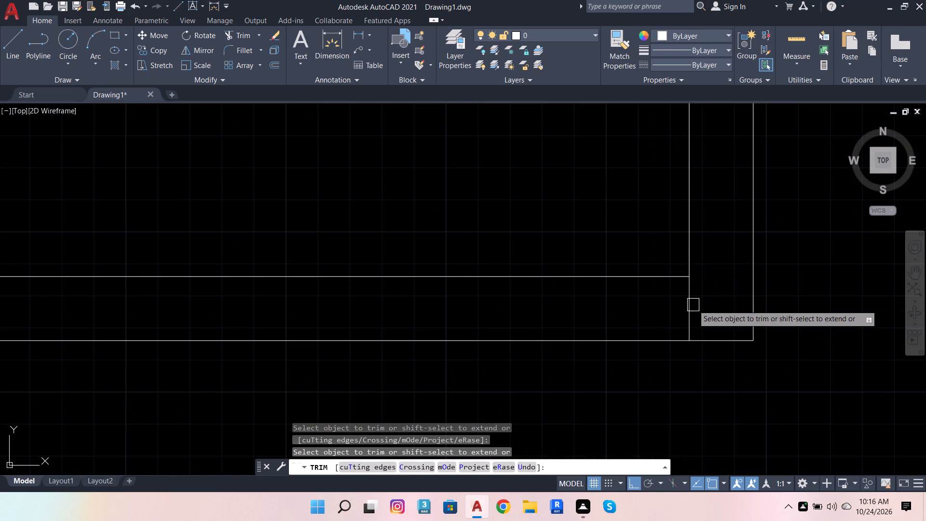
left_click(694, 305)
scroll(653, 385, "down", 4)
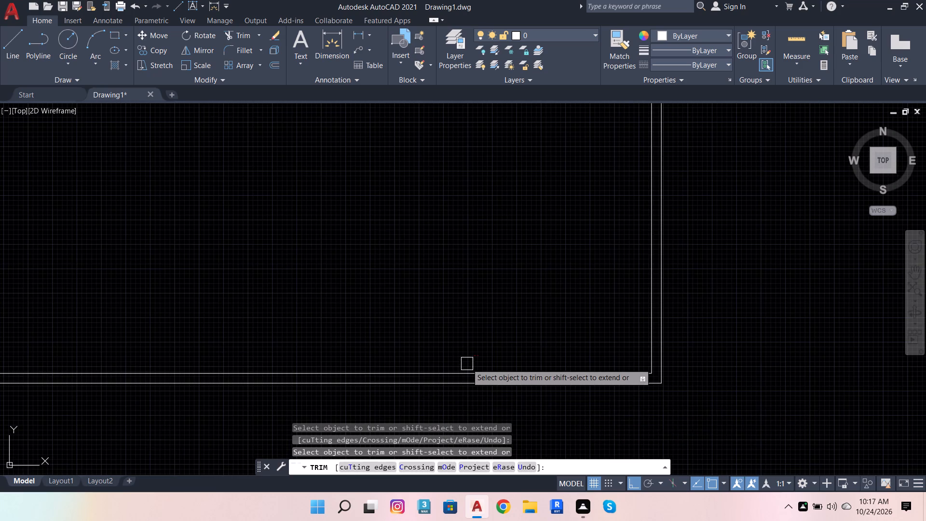
scroll(465, 365, "down", 2)
scroll(142, 369, "up", 5)
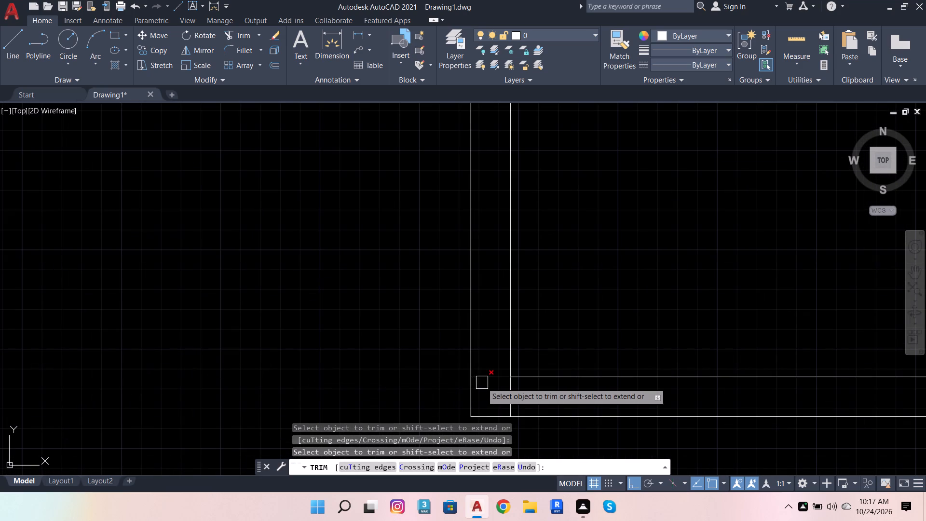
left_click(482, 383)
left_click(510, 395)
Trim the overlapping ends of the inner offset lines at the rectangle's two top corners.
scroll(338, 466, "down", 5)
scroll(420, 383, "down", 6)
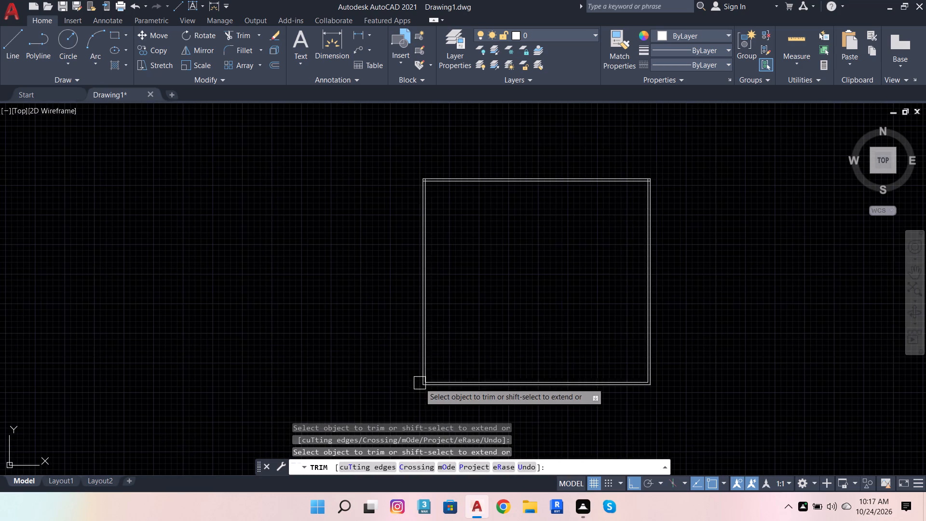
scroll(335, 192, "up", 2)
scroll(480, 167, "up", 3)
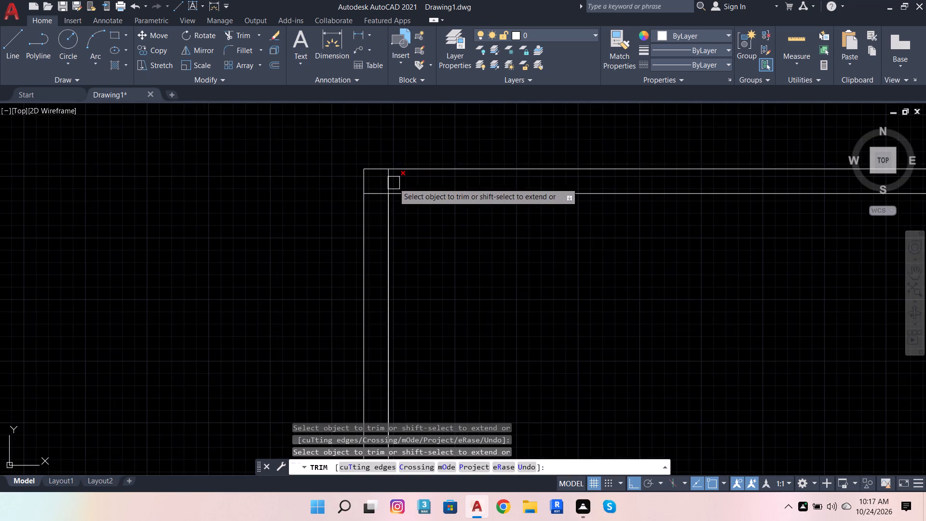
scroll(394, 183, "up", 3)
left_click(401, 179)
left_click(306, 239)
scroll(230, 251, "down", 6)
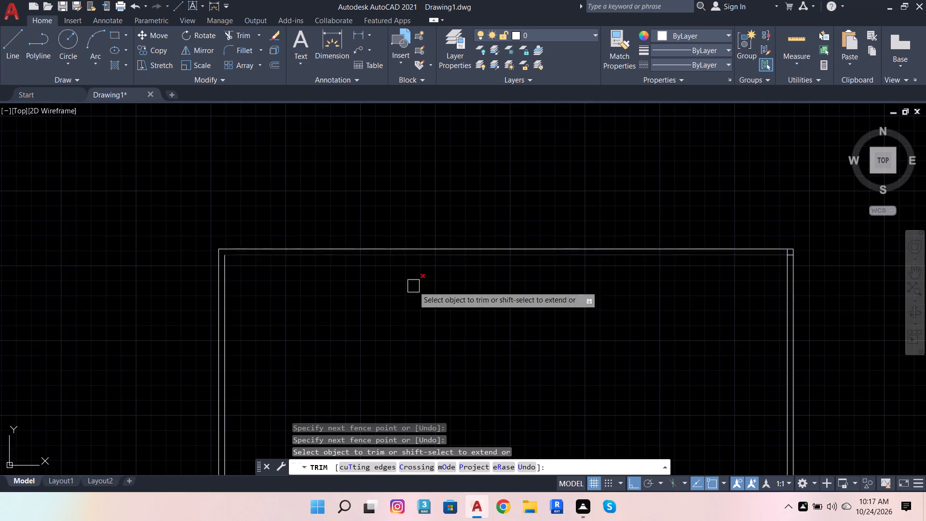
scroll(804, 278, "up", 3)
scroll(749, 171, "up", 4)
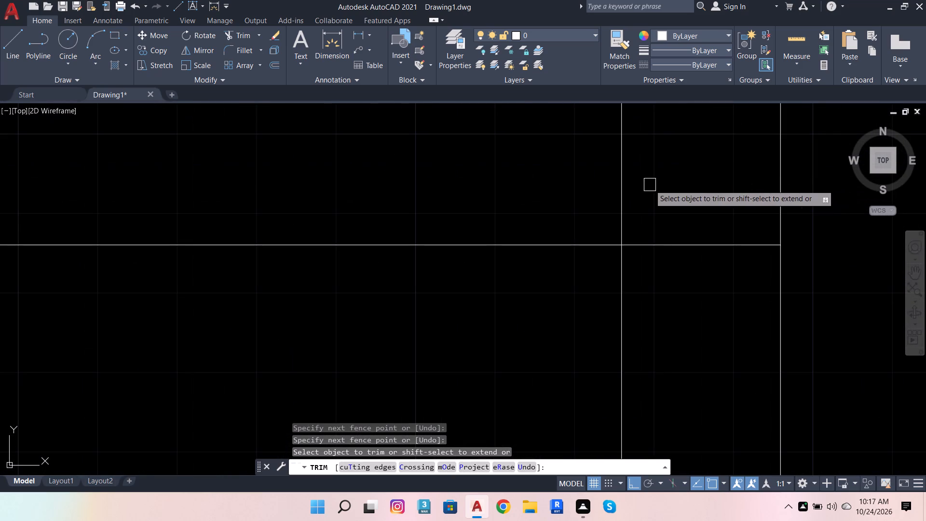
left_click(598, 180)
left_click(715, 293)
scroll(793, 267, "down", 5)
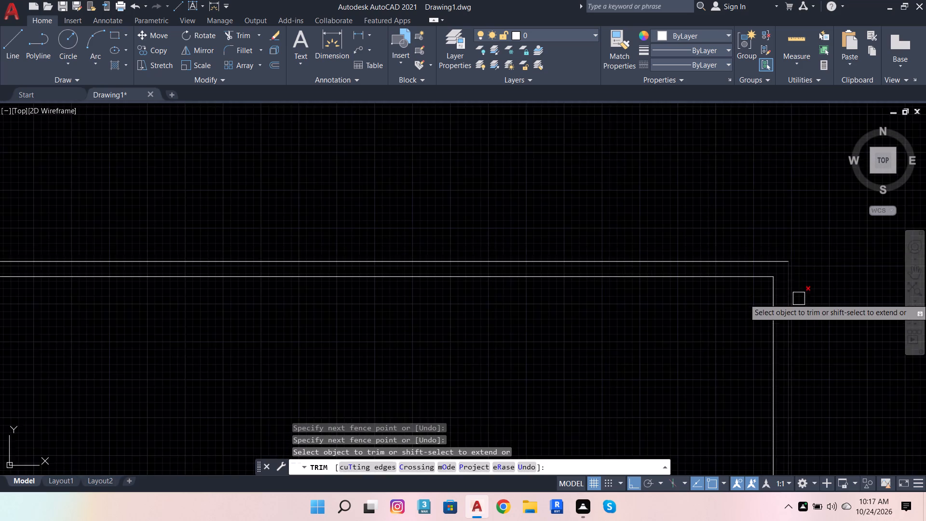
scroll(799, 301, "down", 1)
key("Escape")
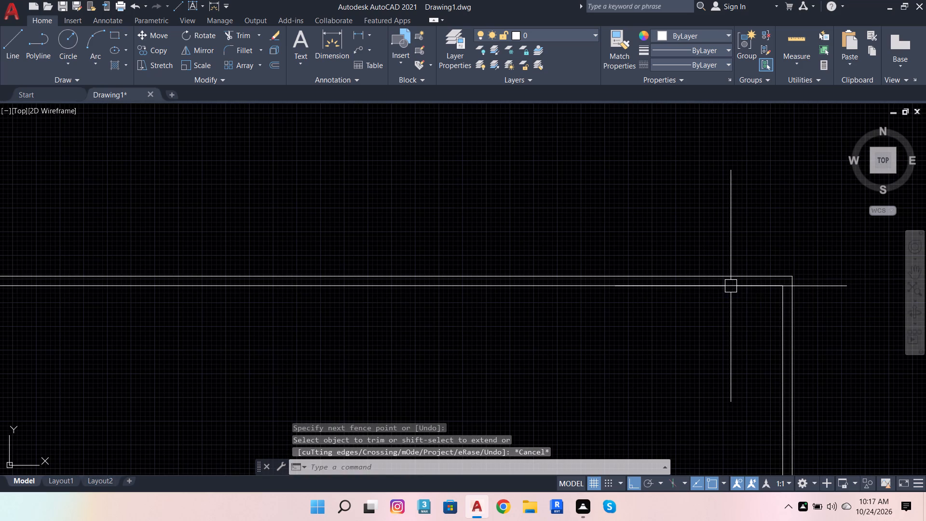
Offset the inner top line of the rectangle 1' downward.
left_click(731, 286)
scroll(708, 342, "down", 4)
scroll(688, 380, "up", 3)
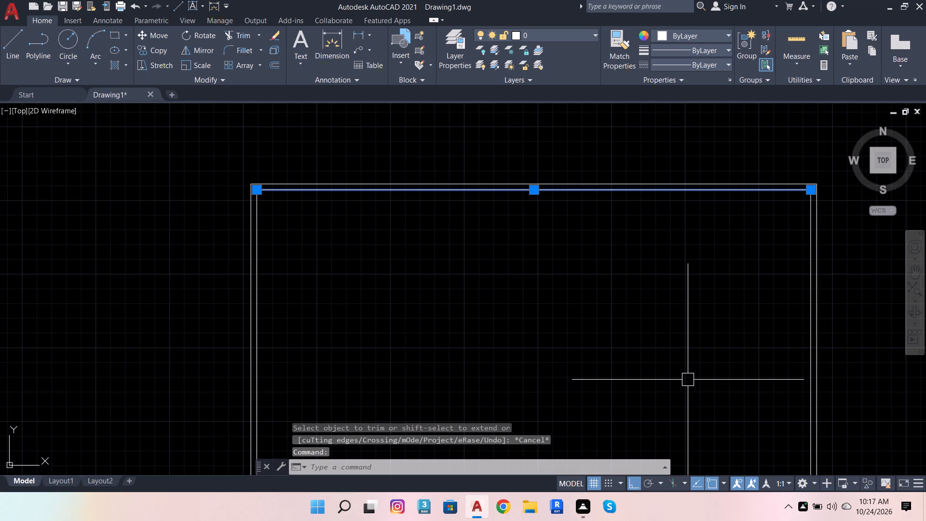
key("o")
key("Return")
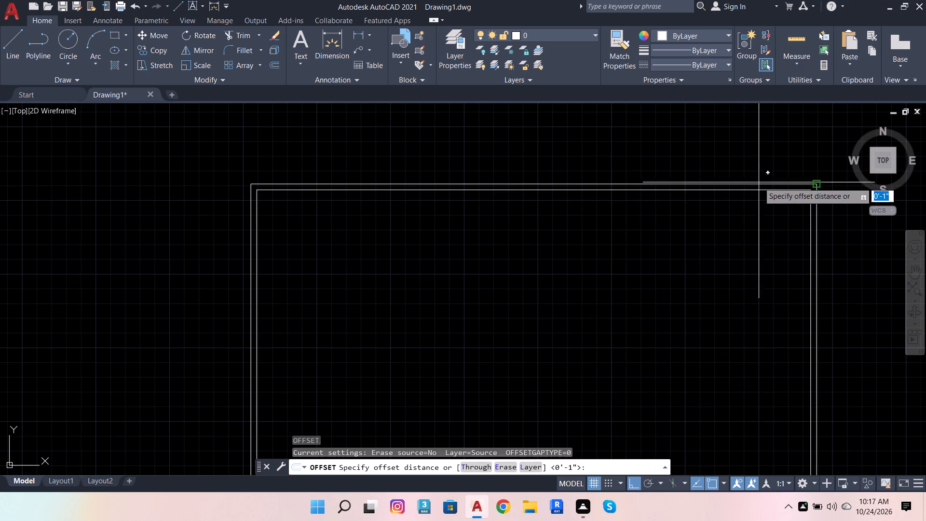
left_click(775, 190)
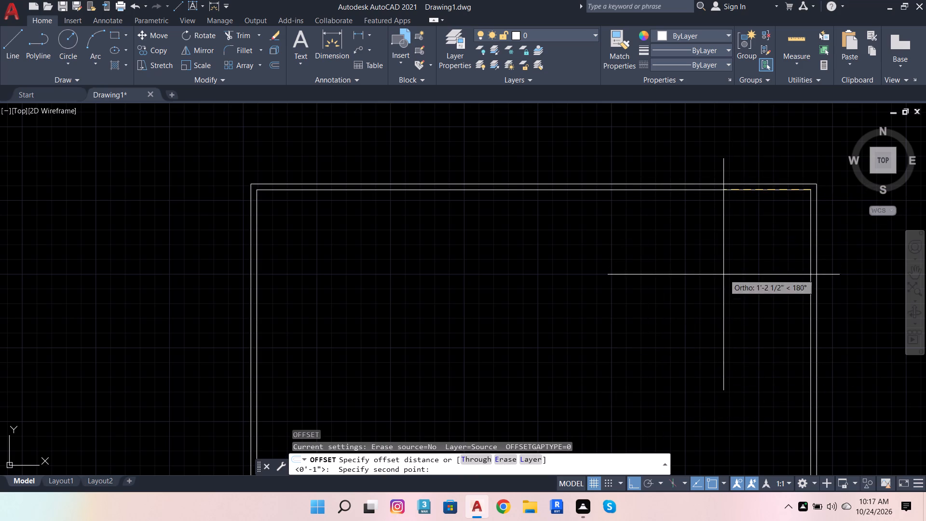
type("1'")
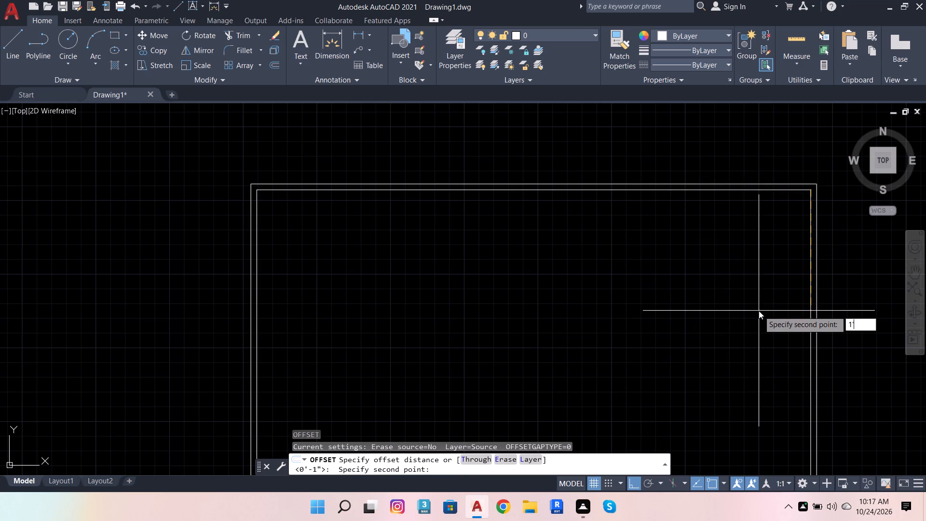
key("Return")
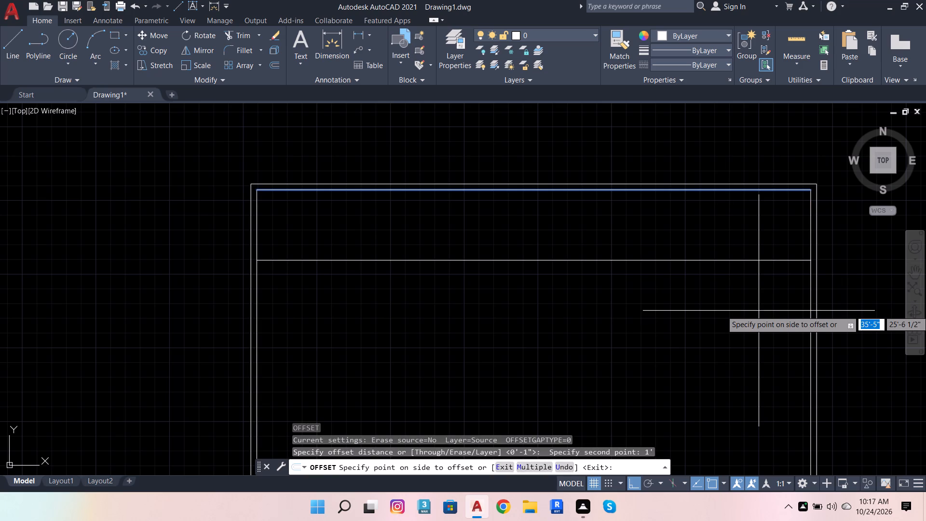
left_click(729, 323)
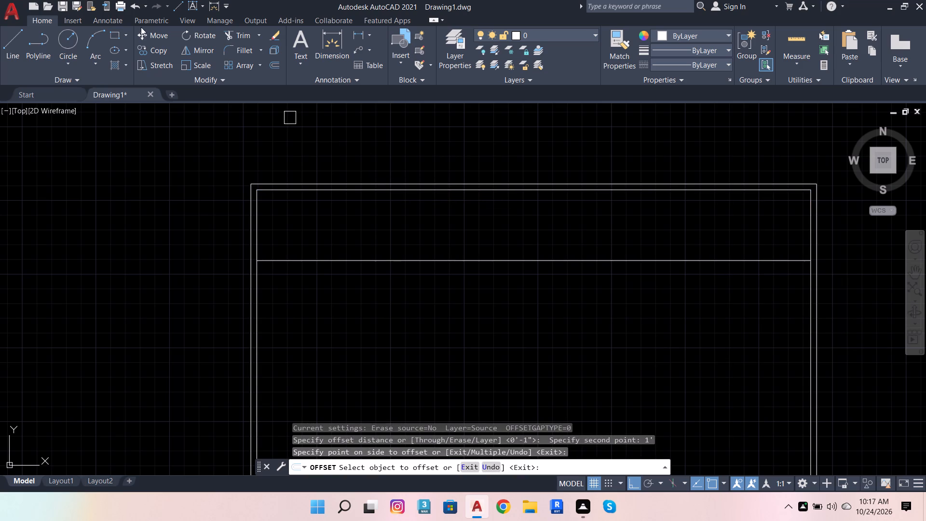
Offset the new horizontal line 1" downward to form a double divider across the rectangle.
left_click(276, 65)
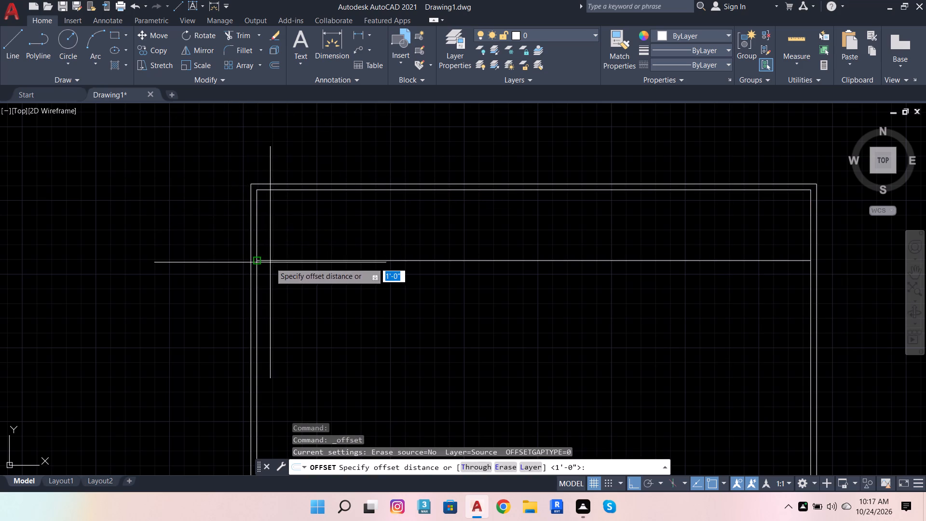
left_click(270, 262)
key("1")
key("Return")
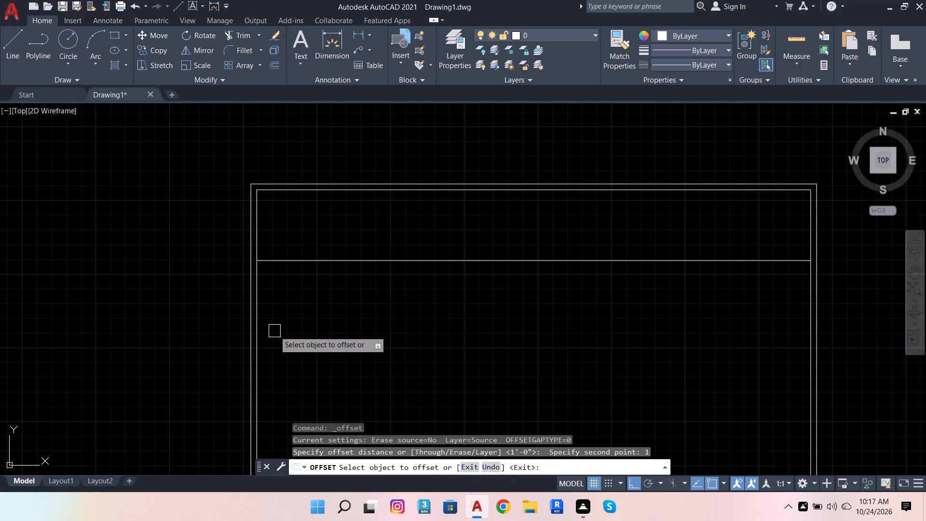
left_click(344, 268)
left_click(345, 265)
left_click_drag(339, 303, 340, 293)
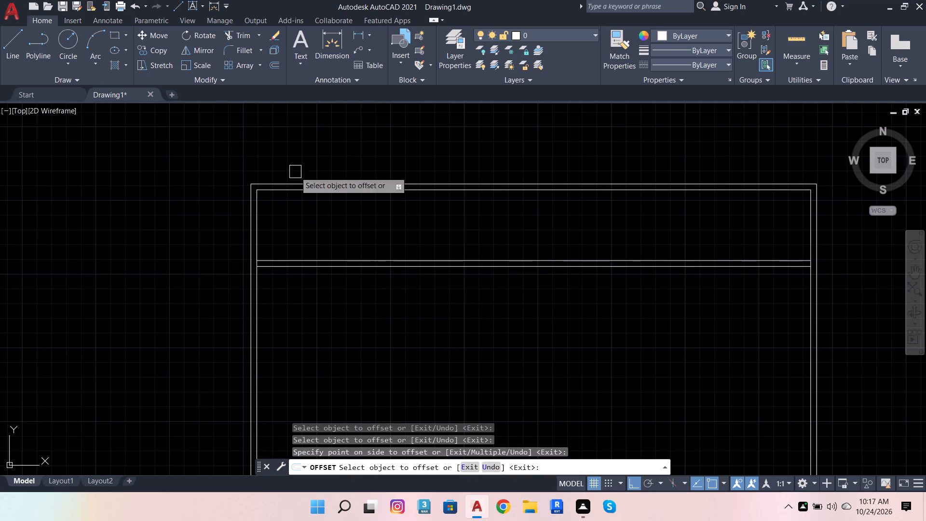
Offset the lower line of the double divider 3' downward.
left_click(276, 64)
scroll(348, 148, "down", 4)
scroll(354, 183, "up", 3)
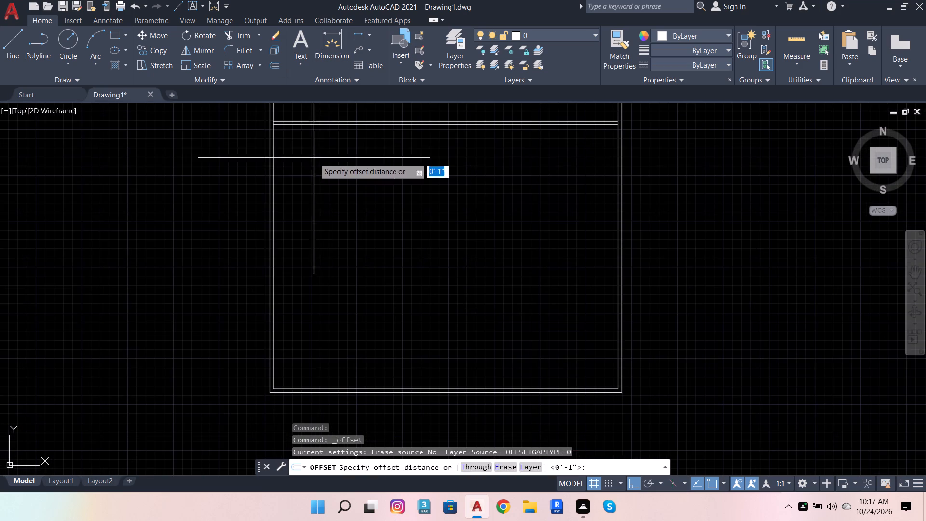
left_click(275, 126)
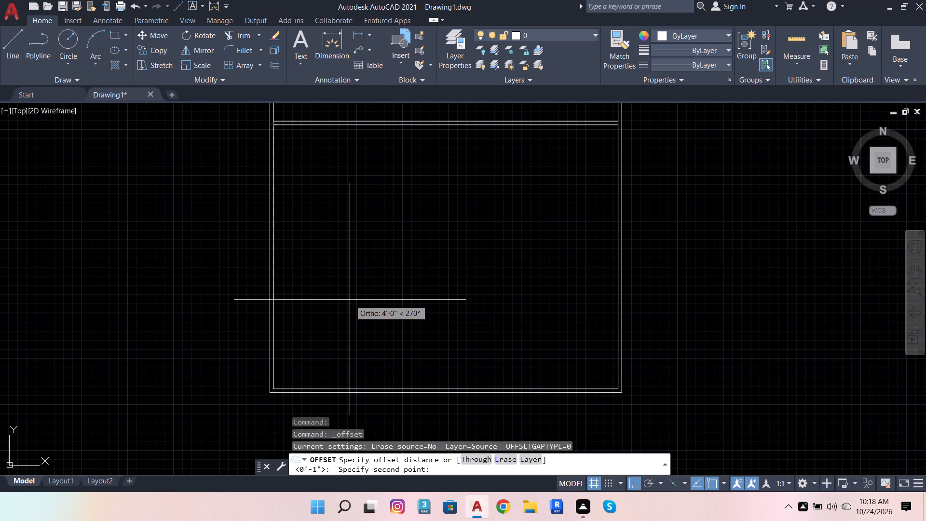
type("3'")
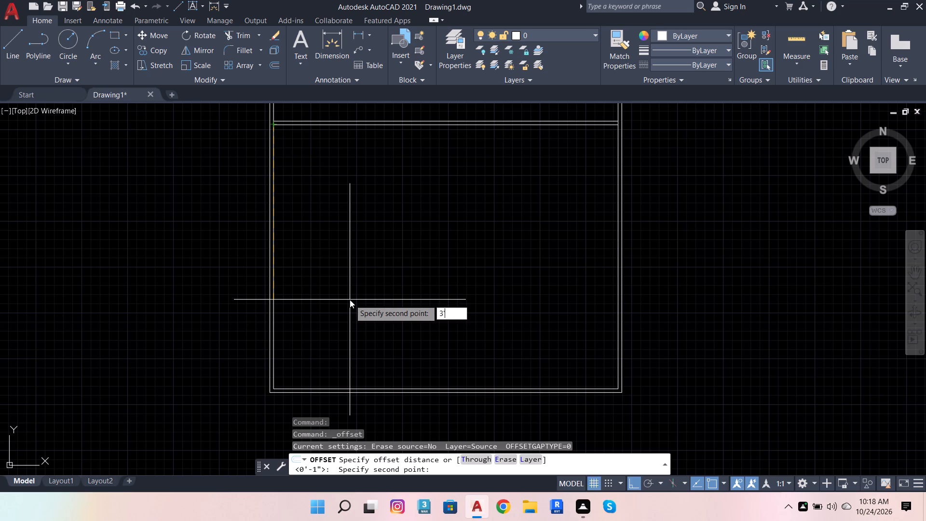
key("Return")
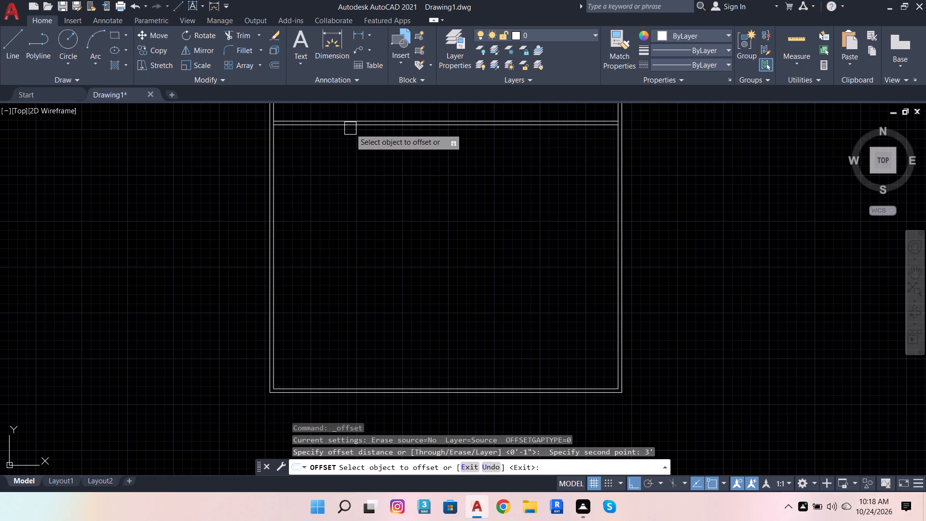
left_click(350, 128)
left_click(334, 180)
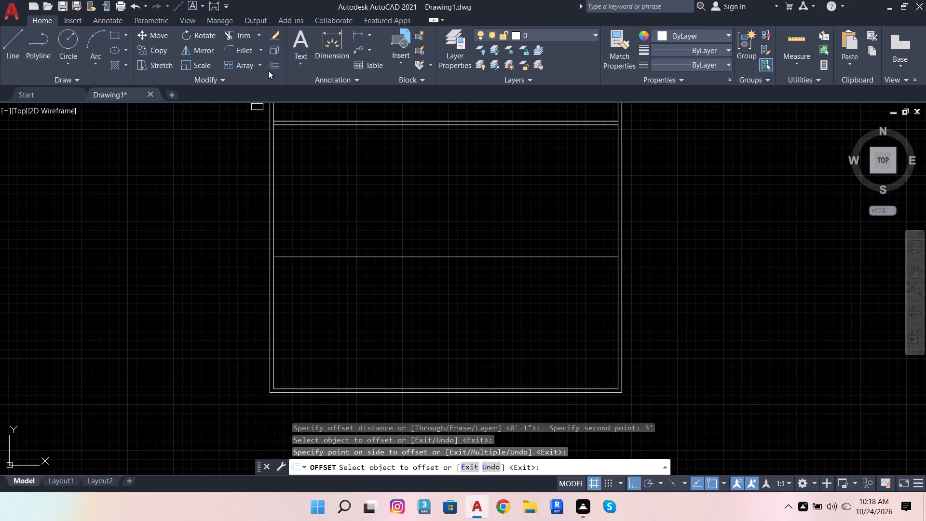
Offset the horizontal line 3' below the double divider another 6" downward.
left_click(273, 67)
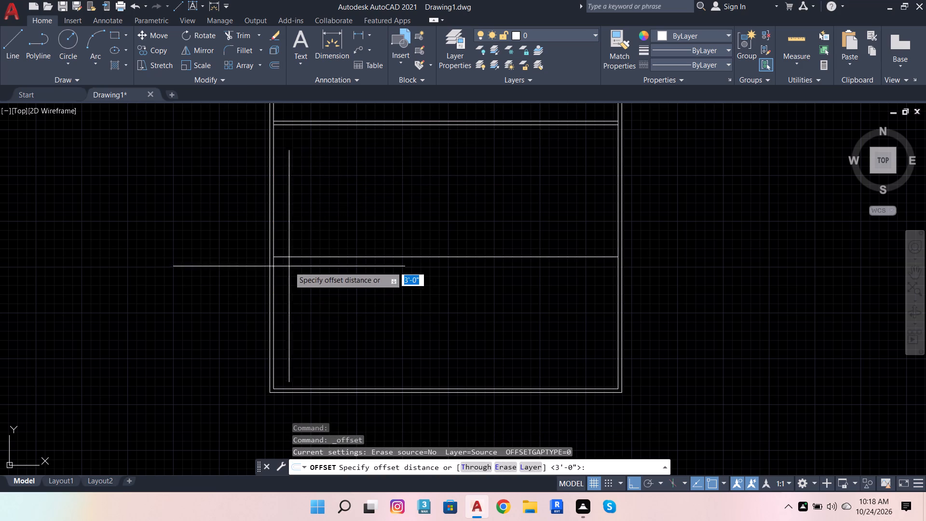
left_click(285, 260)
key("6")
key("Return")
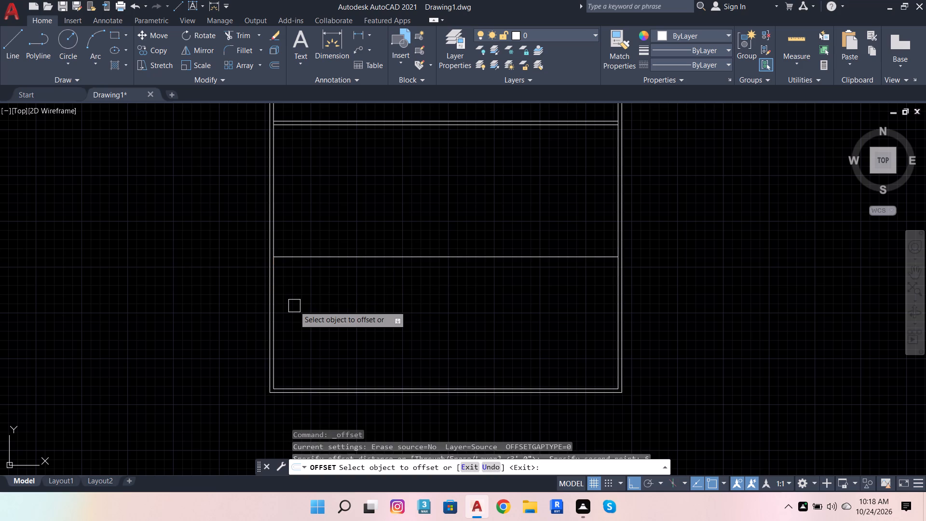
left_click(305, 254)
left_click(305, 293)
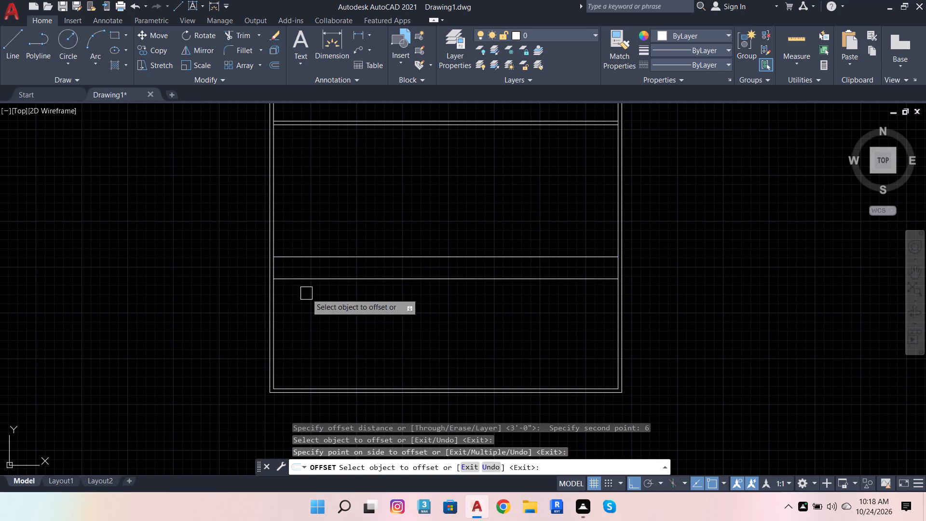
Offset the horizontal line 3' below the double divider 6" upward.
left_click(313, 258)
left_click(308, 214)
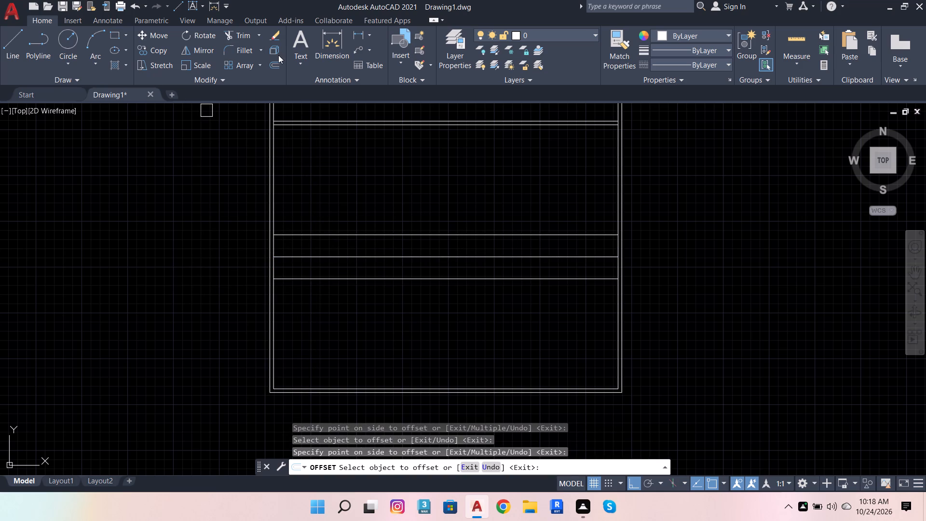
Offset the lowest of the three 6"-spaced horizontal lines 11.7" downward.
left_click(275, 64)
scroll(341, 200, "down", 2)
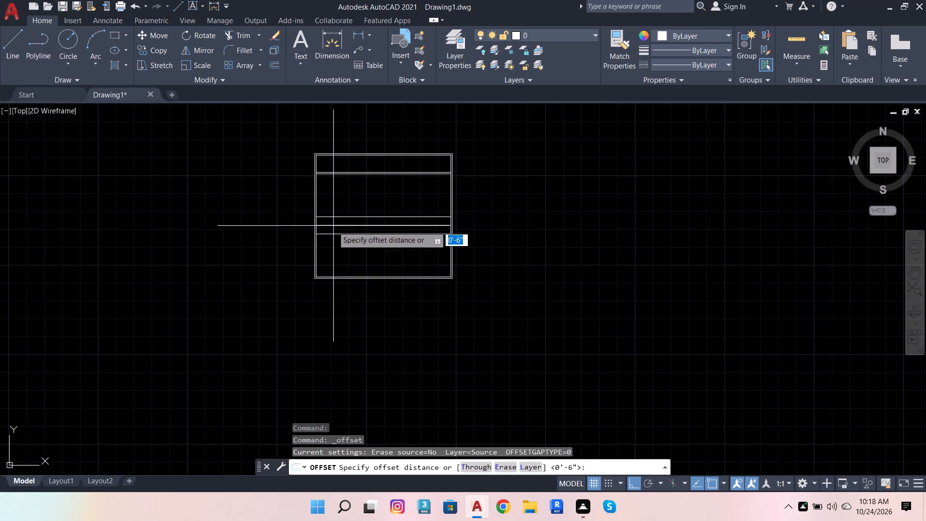
scroll(330, 238, "up", 2)
left_click(303, 226)
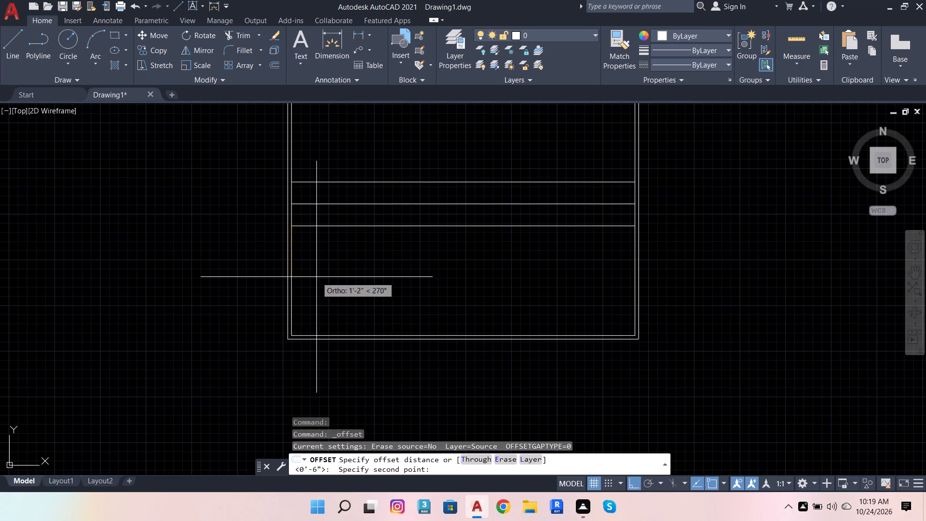
type("11.")
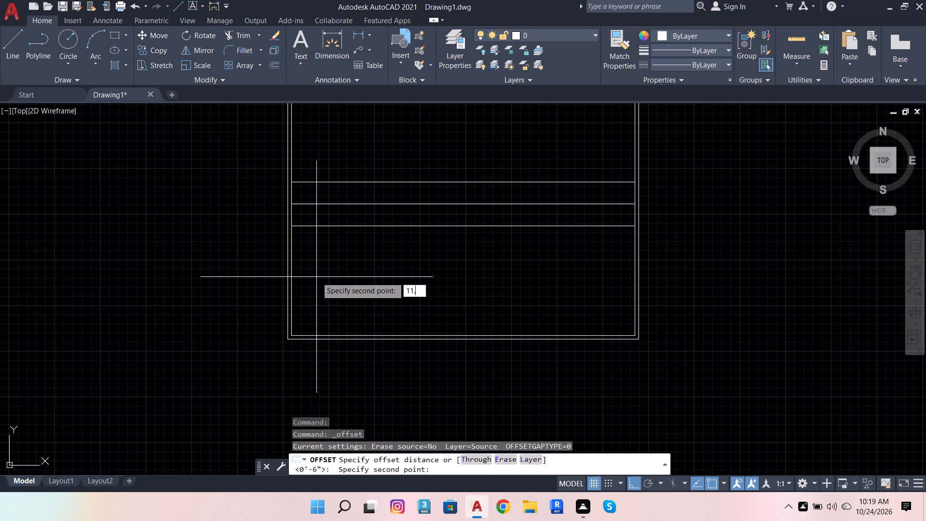
key("7")
key("Return")
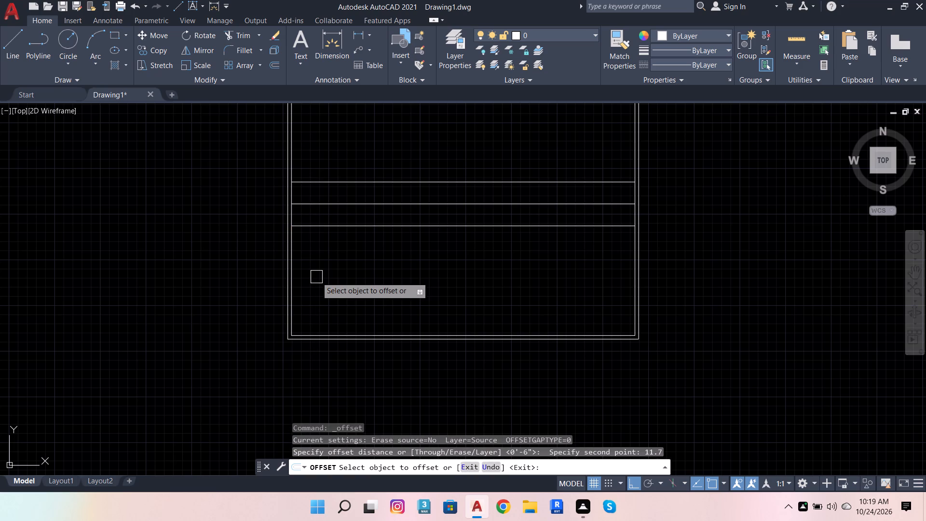
left_click(332, 225)
left_click(318, 268)
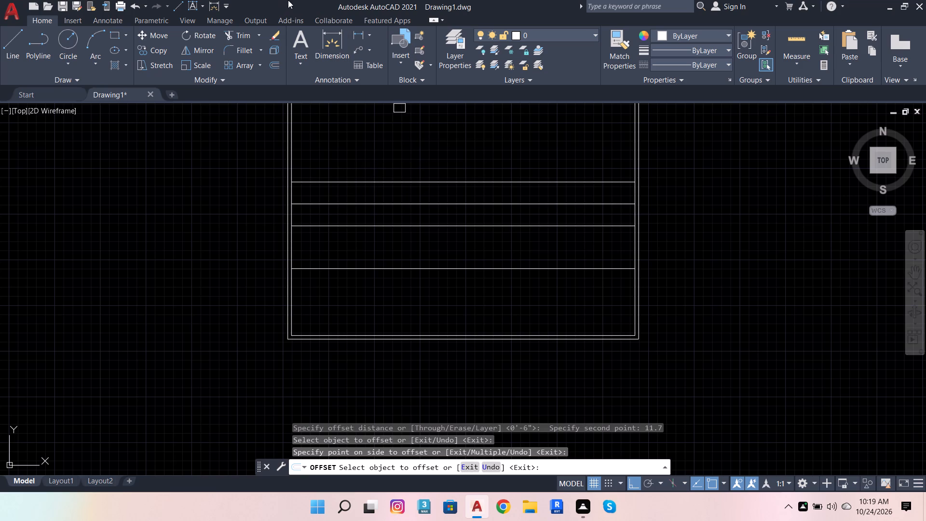
Offset the inner bottom line of the rectangle 8" upward.
left_click(271, 65)
left_click(300, 334)
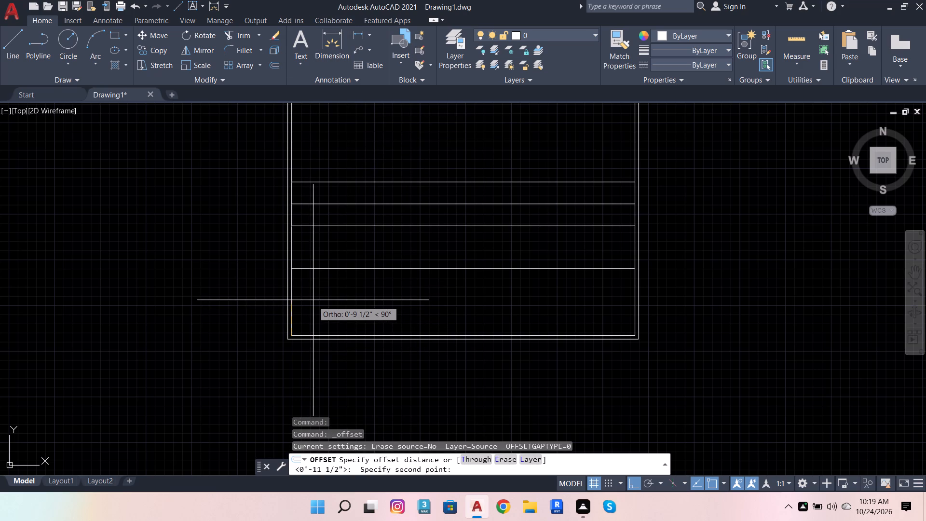
key("8")
key("Return")
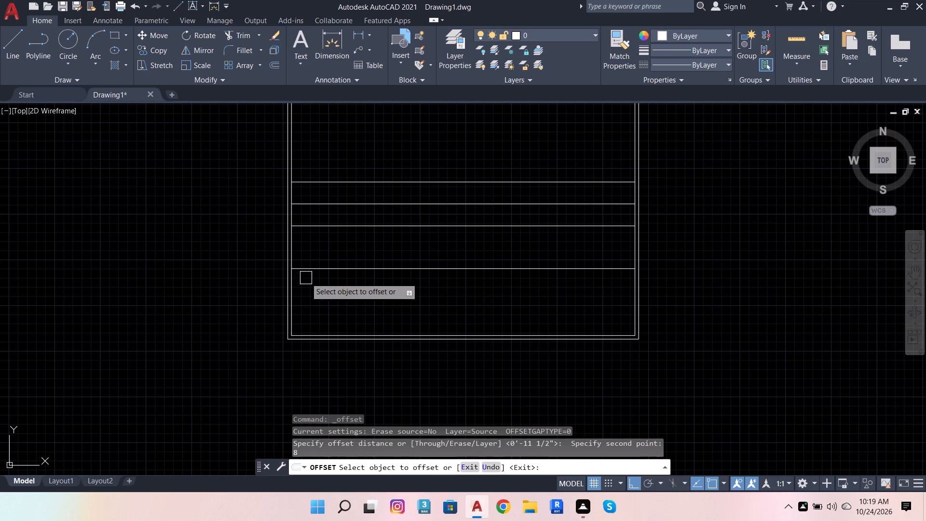
left_click(354, 332)
left_click(354, 309)
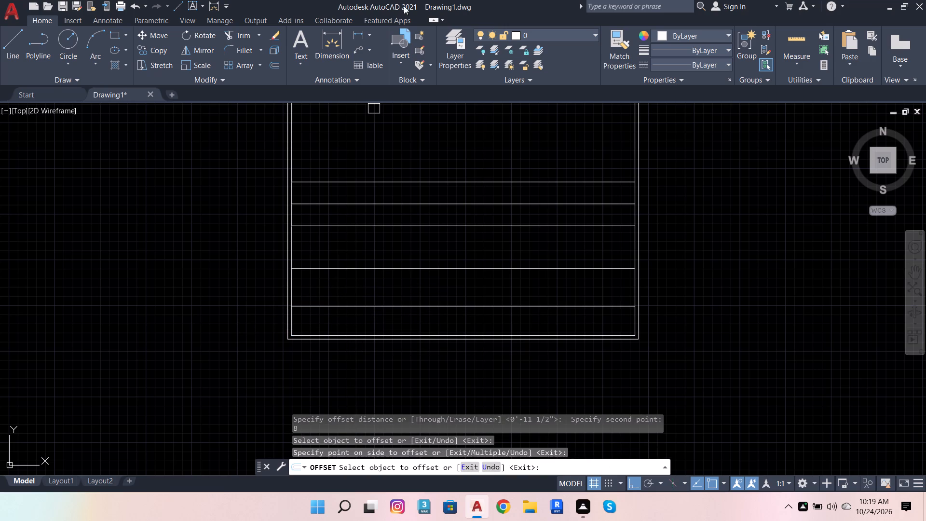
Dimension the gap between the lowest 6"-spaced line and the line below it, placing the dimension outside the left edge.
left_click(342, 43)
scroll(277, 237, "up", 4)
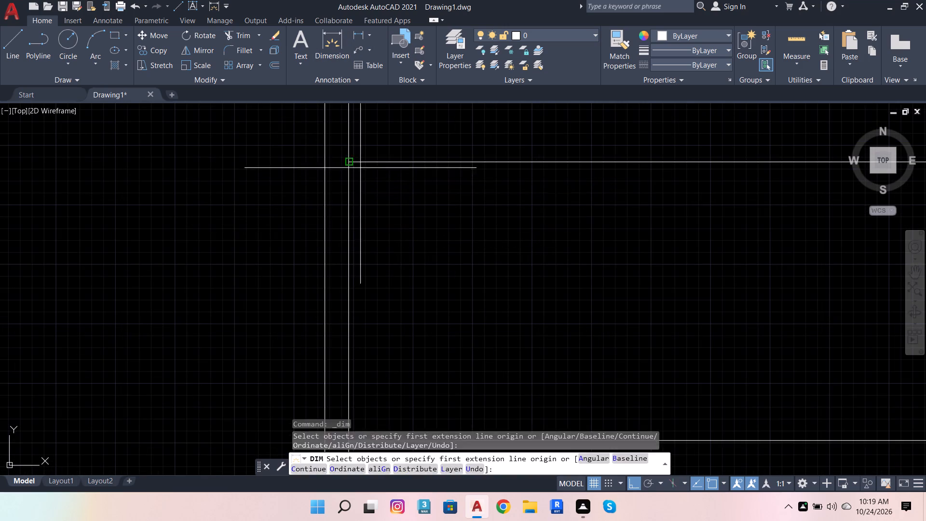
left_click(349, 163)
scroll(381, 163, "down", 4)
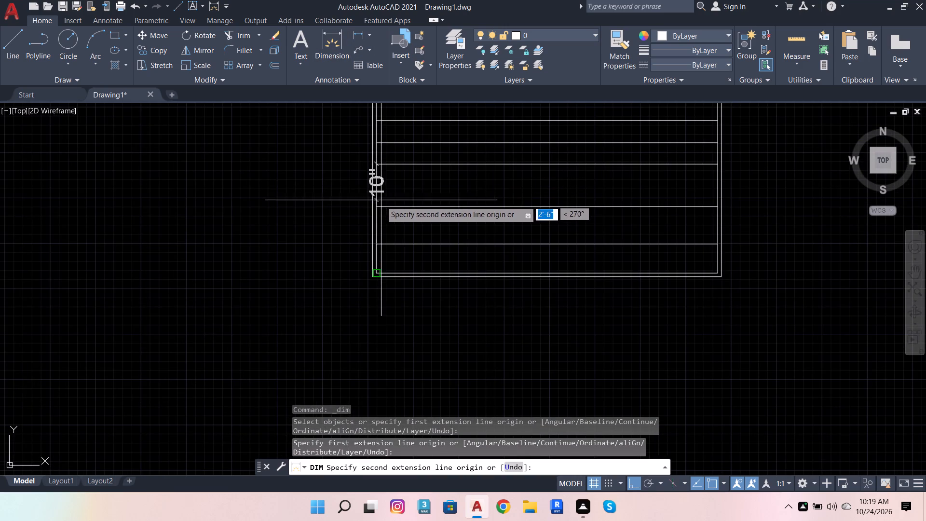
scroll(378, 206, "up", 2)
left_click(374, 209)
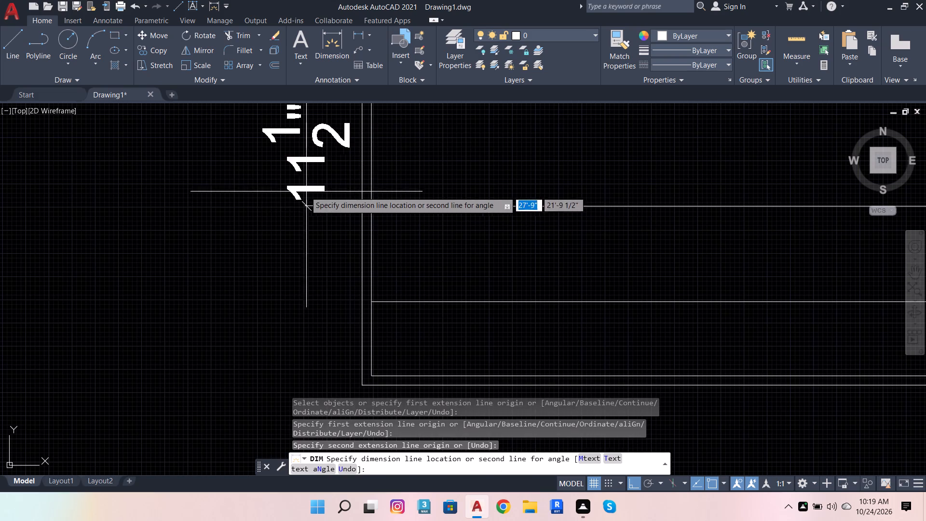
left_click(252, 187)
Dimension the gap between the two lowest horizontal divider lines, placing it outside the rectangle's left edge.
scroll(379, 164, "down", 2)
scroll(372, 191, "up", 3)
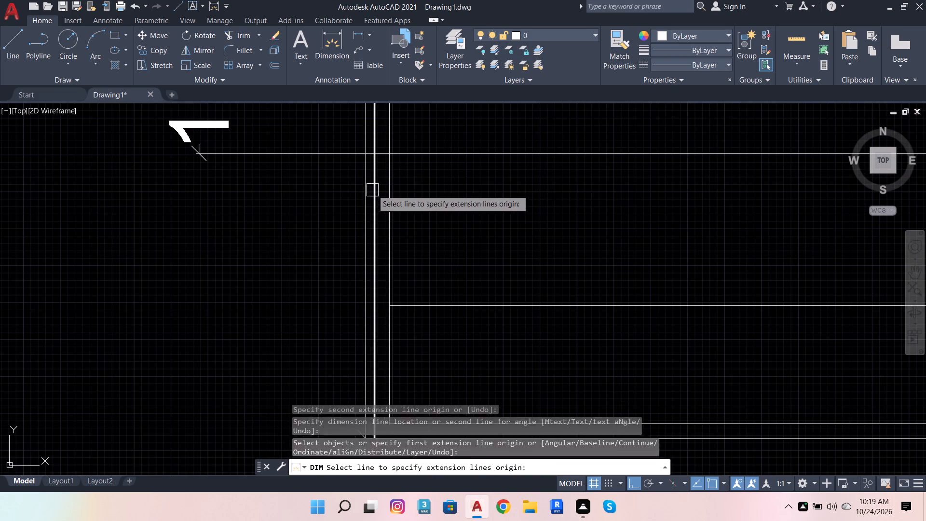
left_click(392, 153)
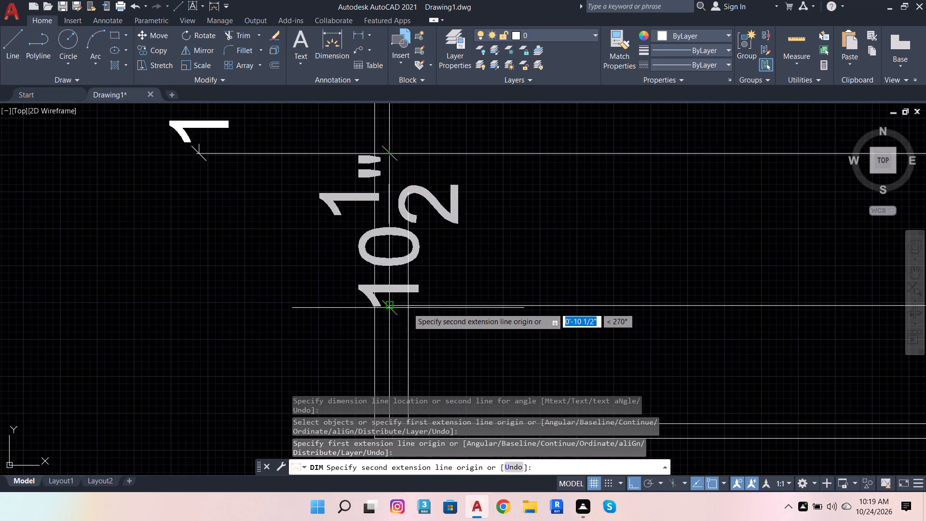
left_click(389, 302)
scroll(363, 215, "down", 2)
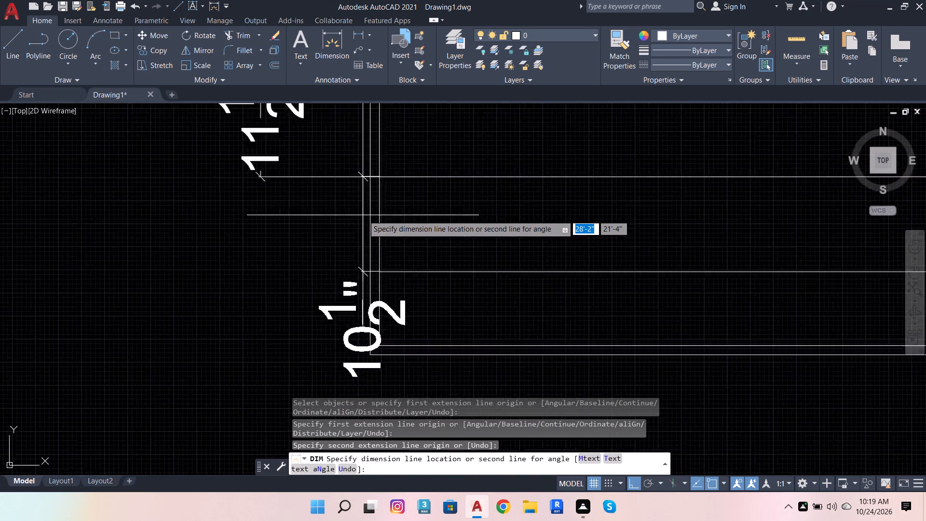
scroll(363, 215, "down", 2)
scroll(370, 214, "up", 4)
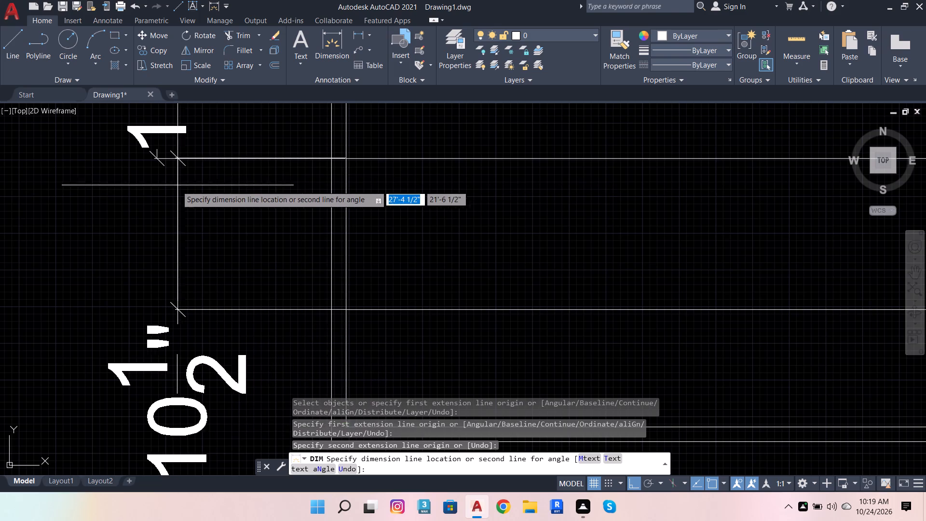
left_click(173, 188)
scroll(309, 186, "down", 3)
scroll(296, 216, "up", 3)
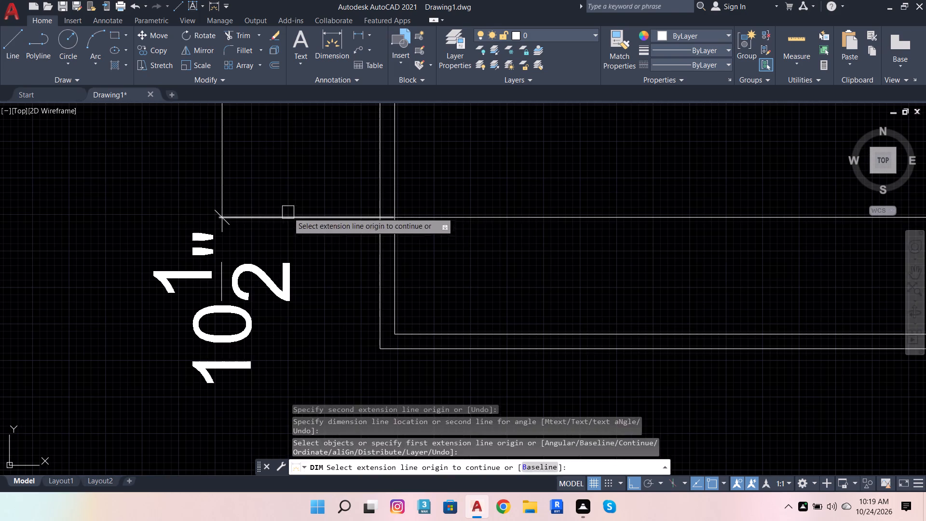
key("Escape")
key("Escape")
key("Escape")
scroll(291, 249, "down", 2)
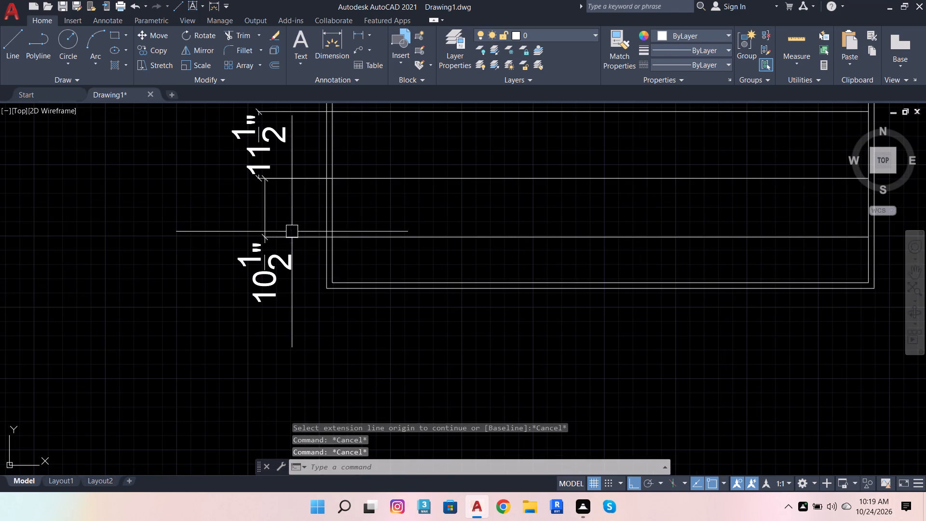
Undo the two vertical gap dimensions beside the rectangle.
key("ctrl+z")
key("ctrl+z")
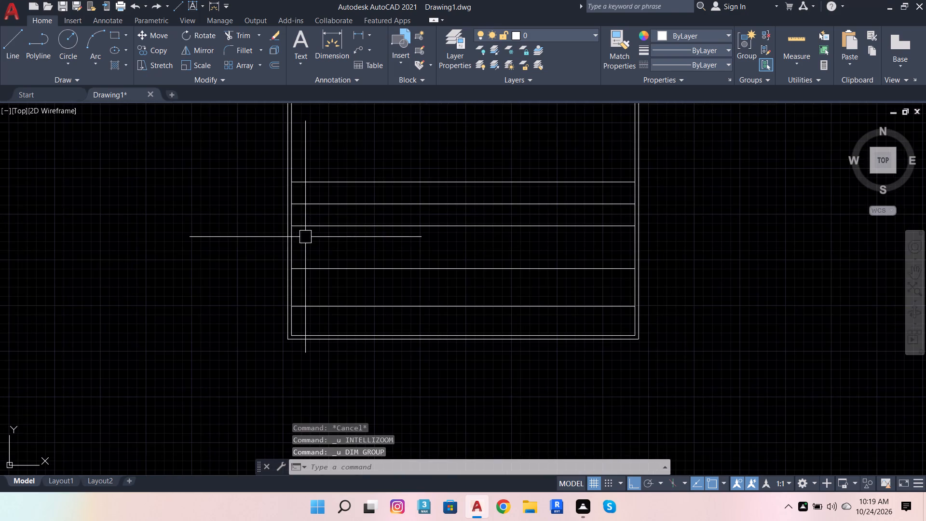
Offset the second-lowest horizontal divider line 0.6" upward to form a thin double line.
scroll(299, 267, "down", 2)
scroll(299, 274, "up", 4)
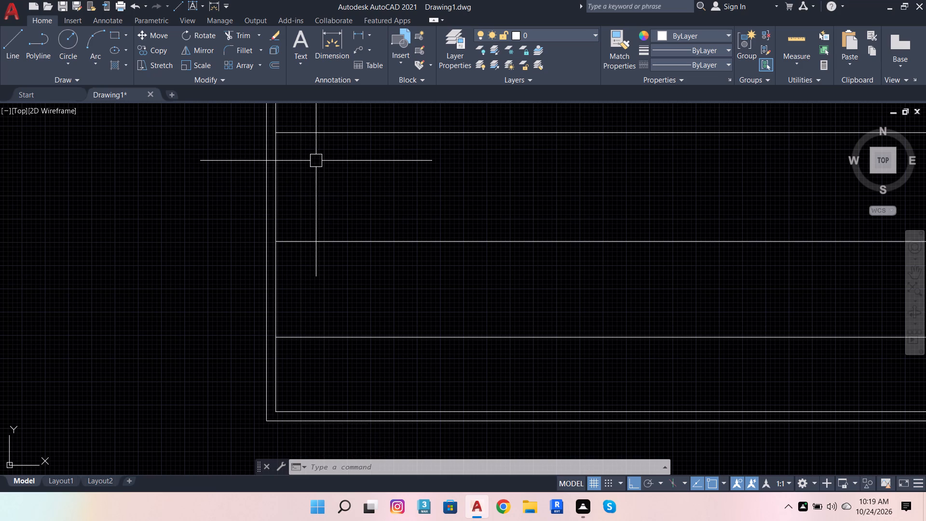
scroll(351, 220, "down", 3)
scroll(364, 207, "up", 2)
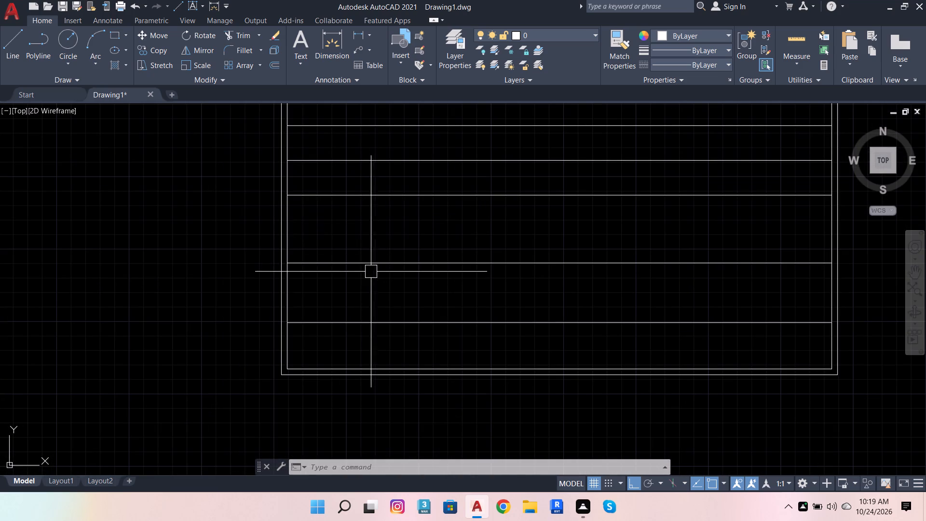
left_click(371, 263)
left_click(271, 60)
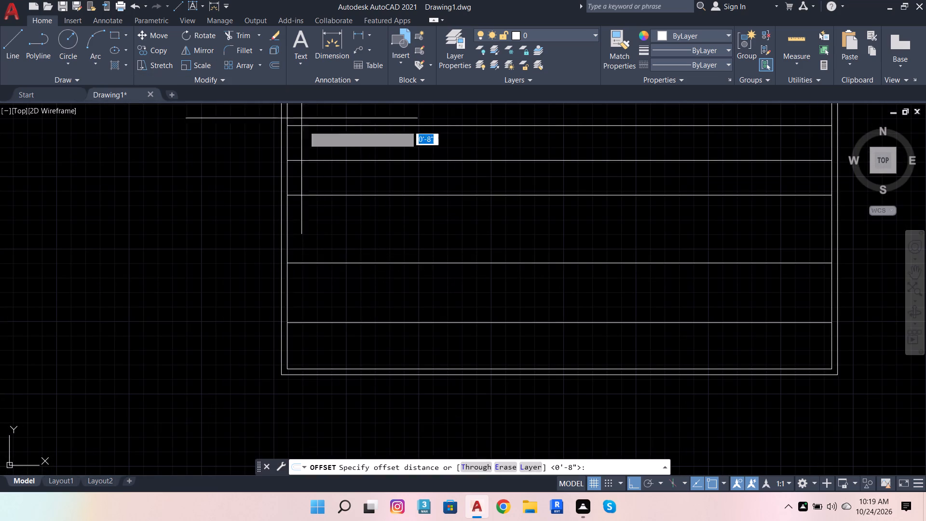
left_click(293, 258)
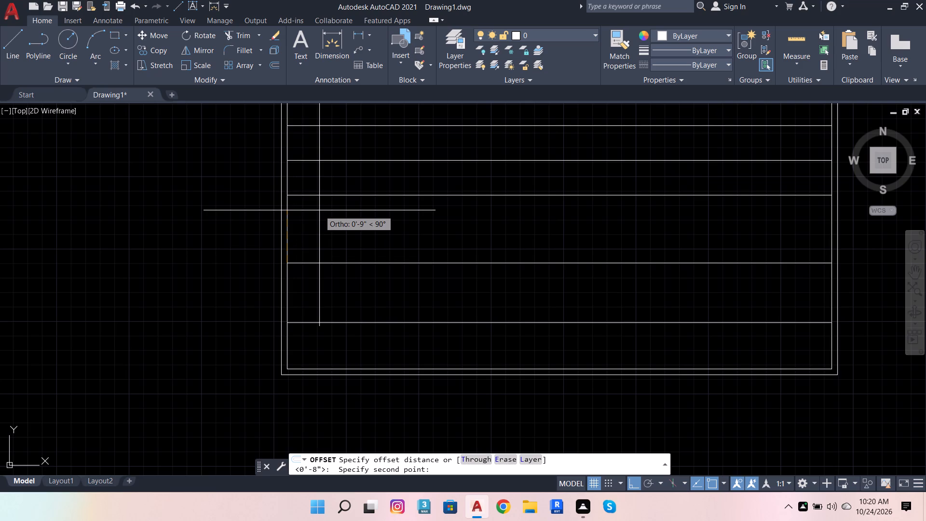
type(".6")
key("Return")
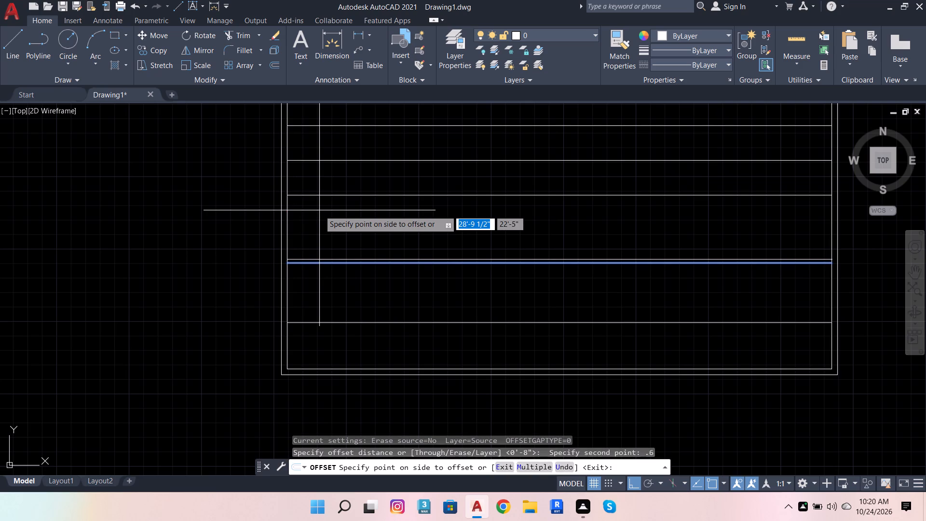
left_click(325, 208)
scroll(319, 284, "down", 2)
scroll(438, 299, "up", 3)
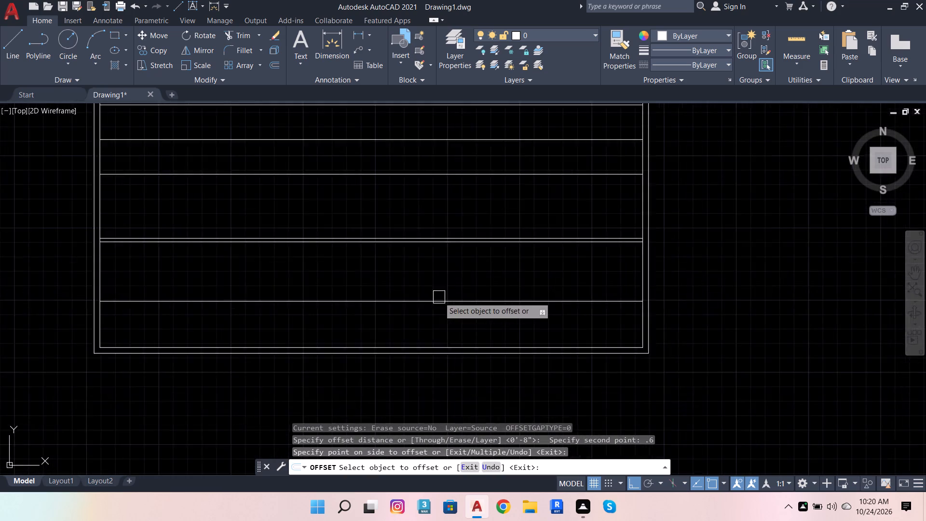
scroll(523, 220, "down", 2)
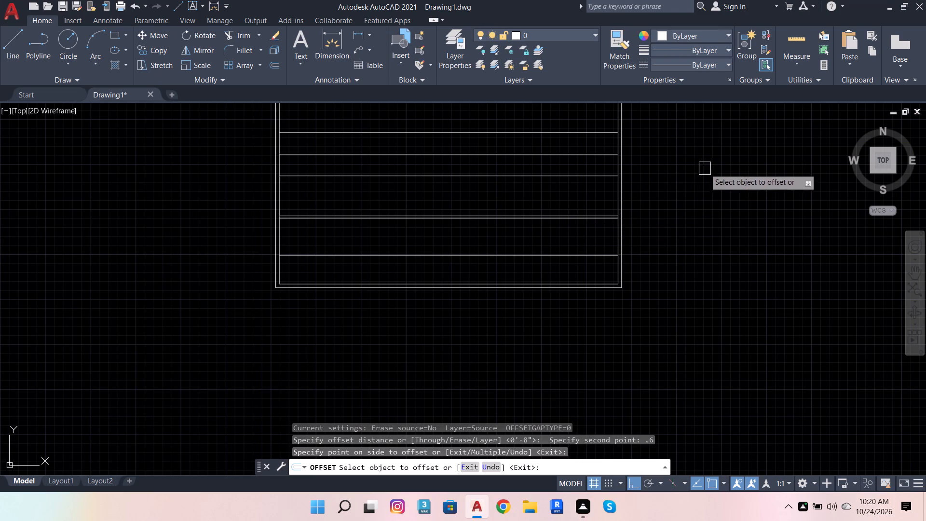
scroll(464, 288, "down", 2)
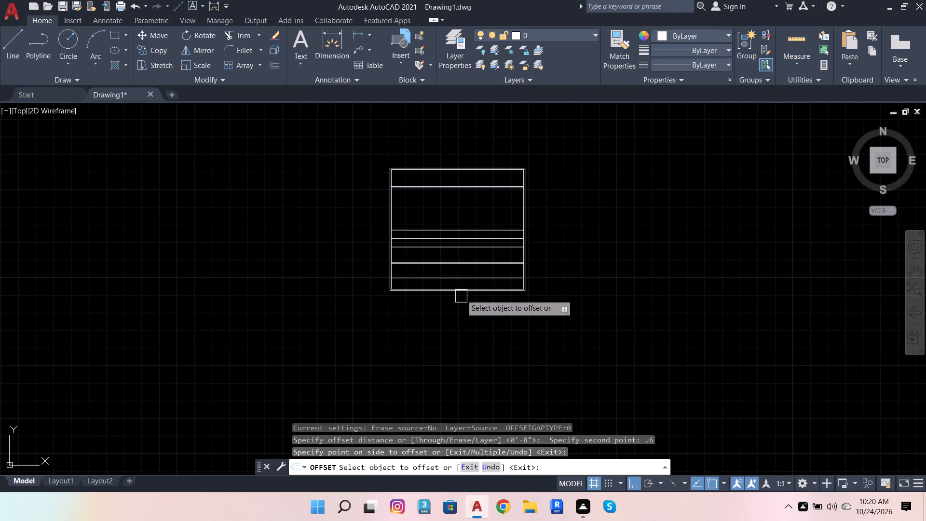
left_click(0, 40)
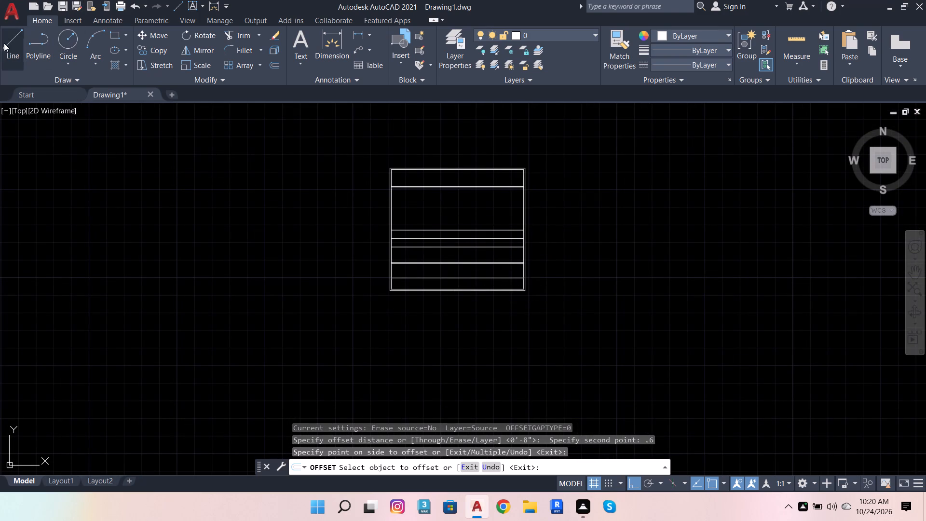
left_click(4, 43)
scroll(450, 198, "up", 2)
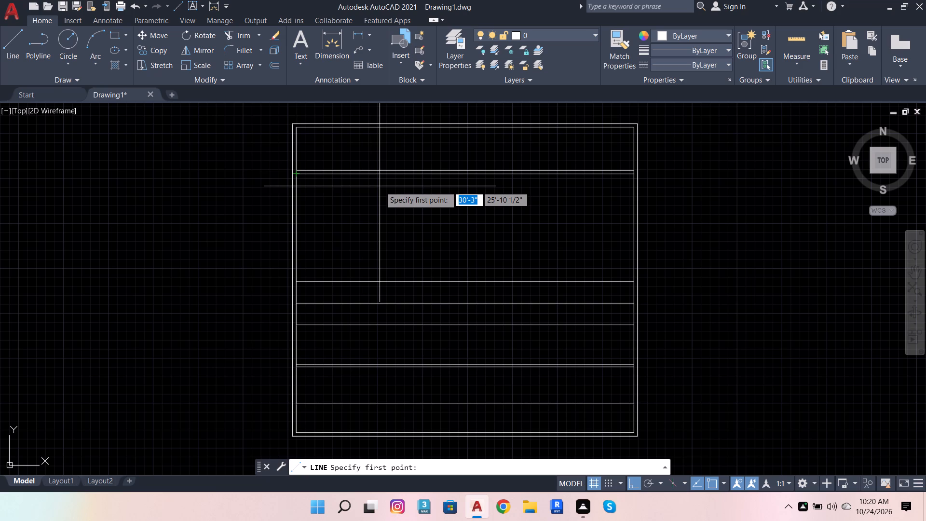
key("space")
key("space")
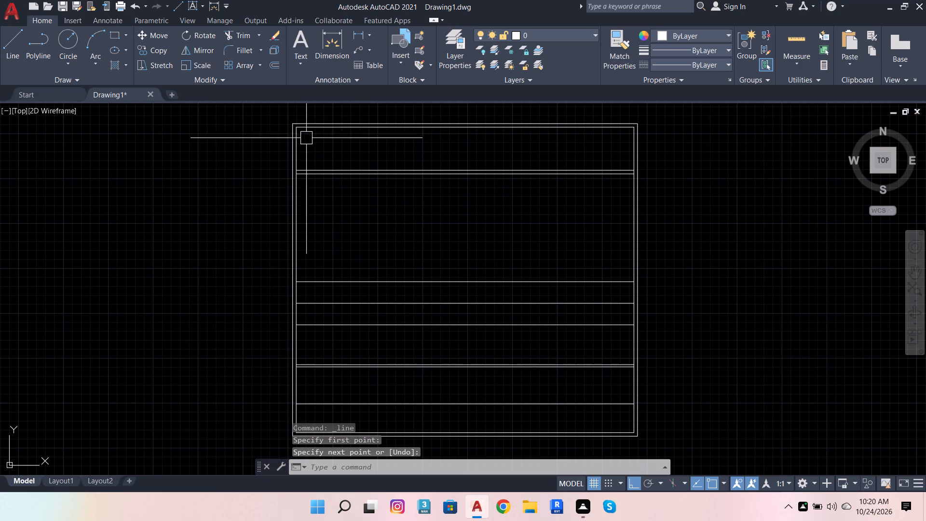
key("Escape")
Draw a double vertical divider with lines 1" apart, starting 3'10.6" along the inner top edge from its left corner and overshooting both rectangle ends.
left_click(14, 42)
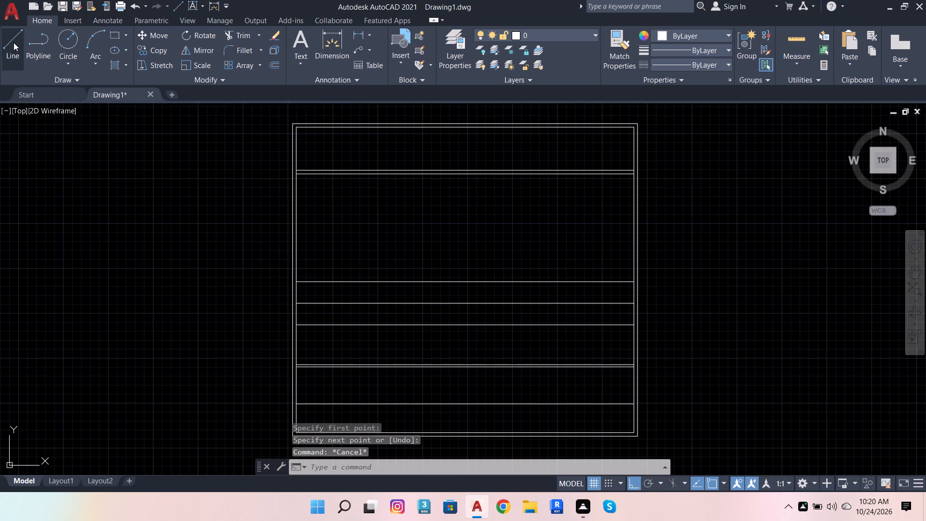
scroll(300, 128, "up", 3)
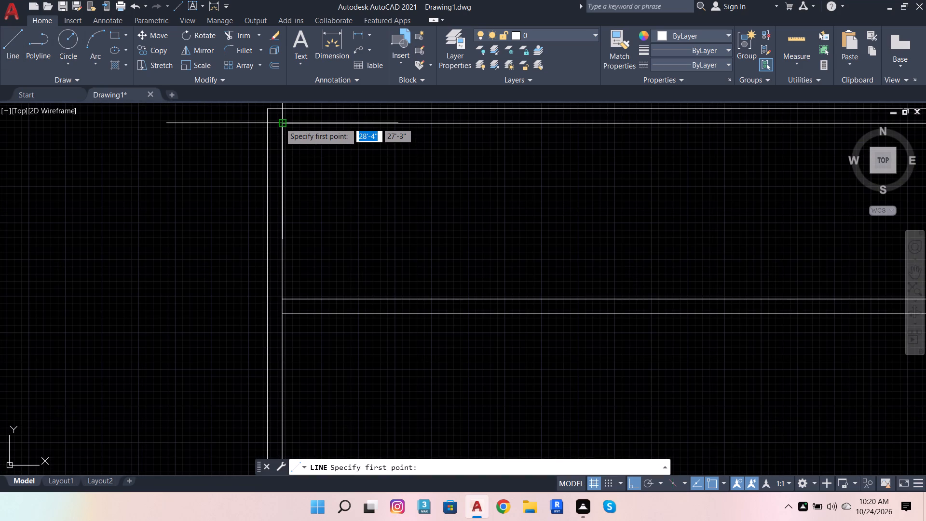
scroll(280, 123, "down", 2)
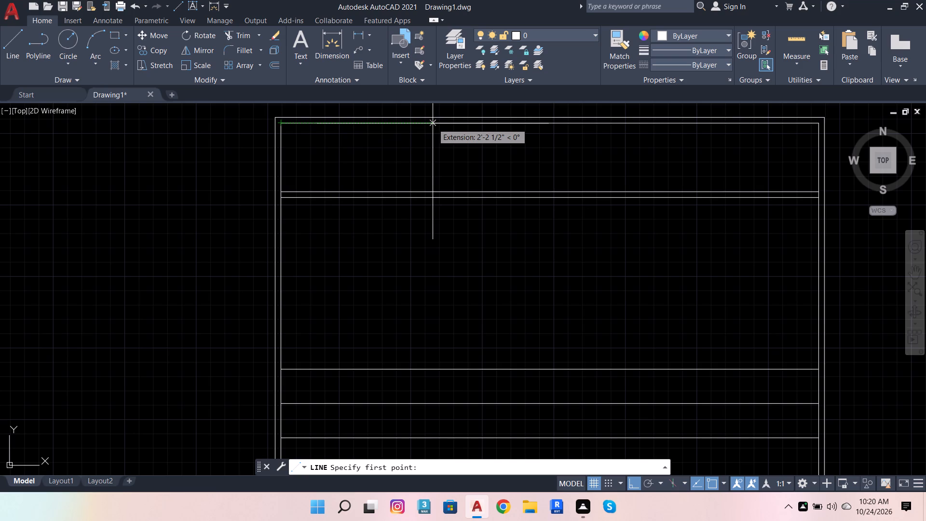
key("3")
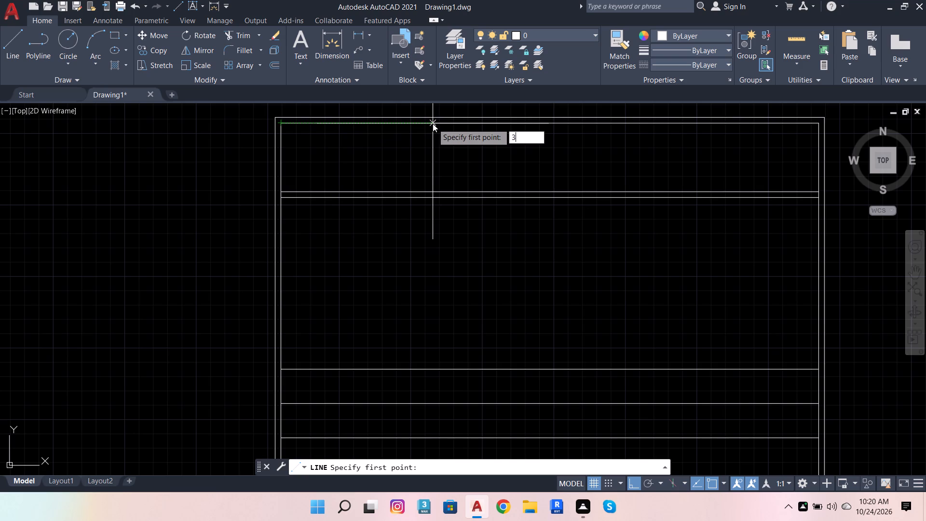
key("apostrophe")
type("10.6")
key("Return")
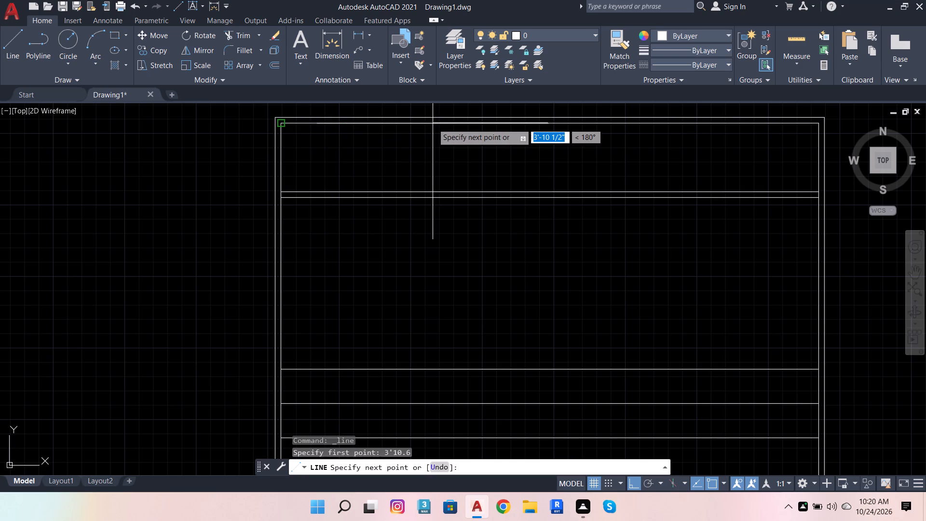
scroll(444, 139, "down", 2)
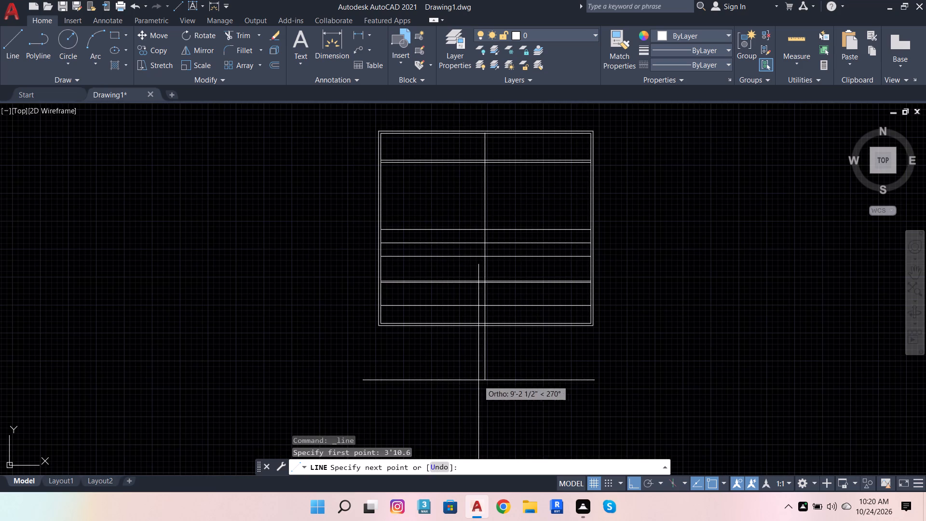
left_click(478, 380)
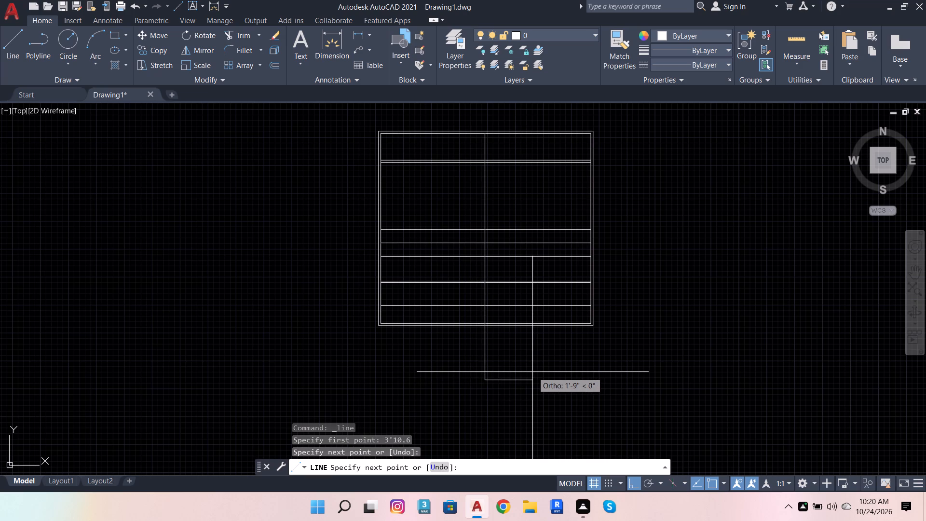
key("1")
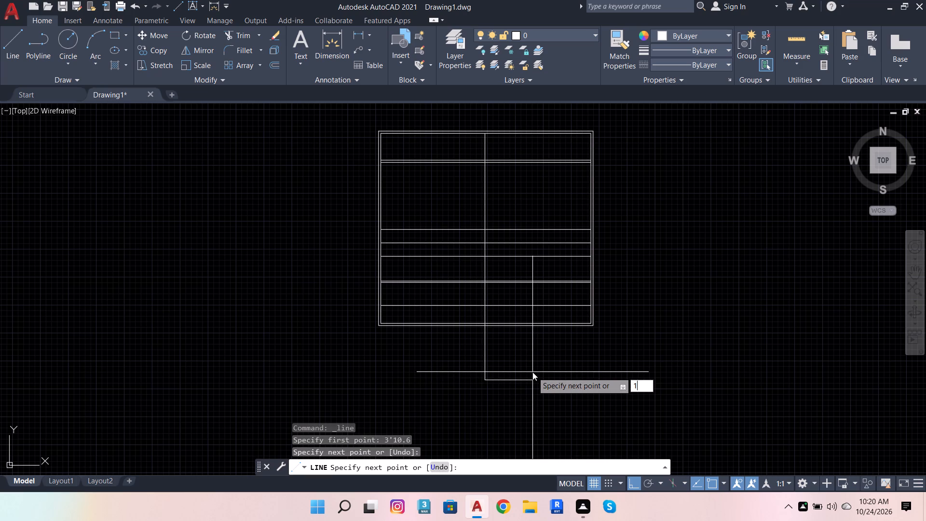
key("Return")
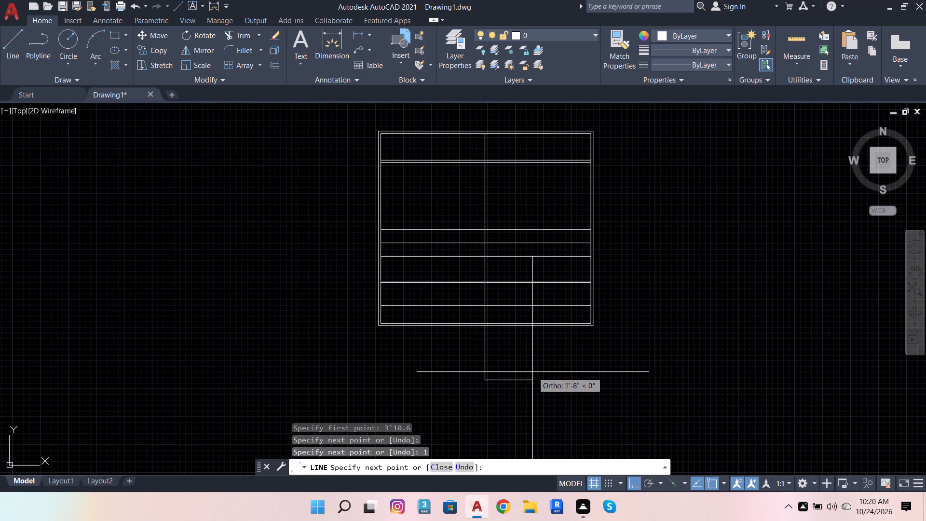
scroll(525, 100, "up", 2)
left_click(512, 117)
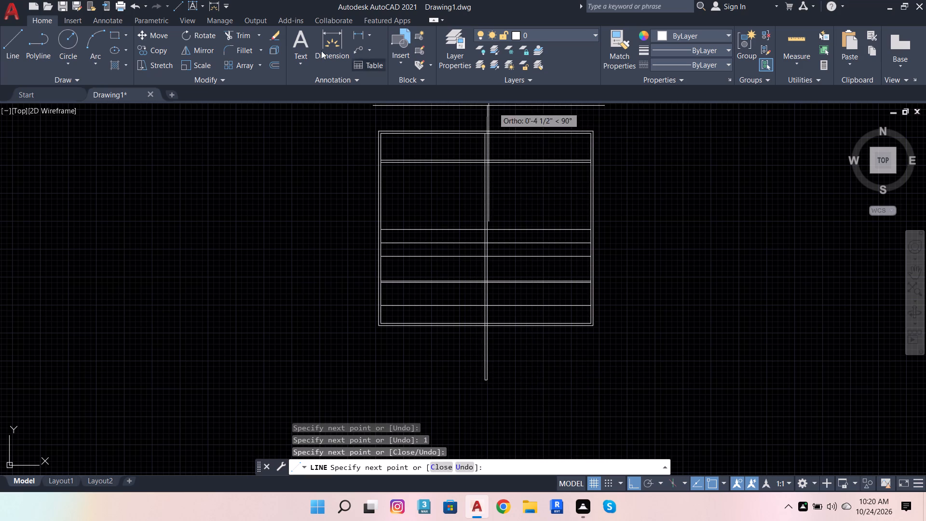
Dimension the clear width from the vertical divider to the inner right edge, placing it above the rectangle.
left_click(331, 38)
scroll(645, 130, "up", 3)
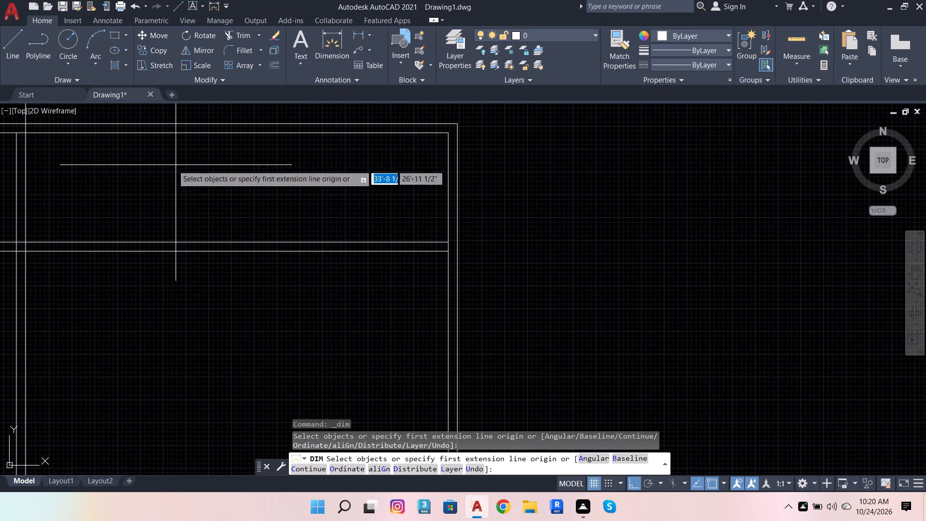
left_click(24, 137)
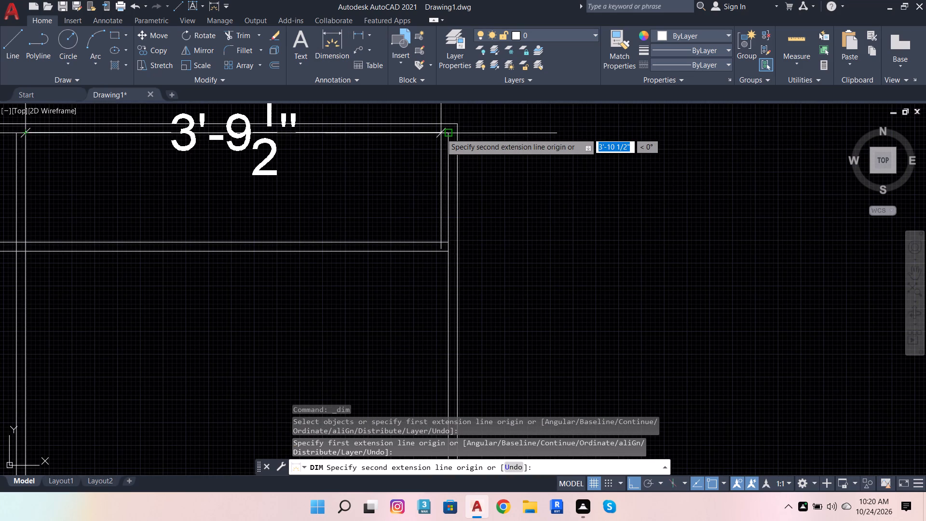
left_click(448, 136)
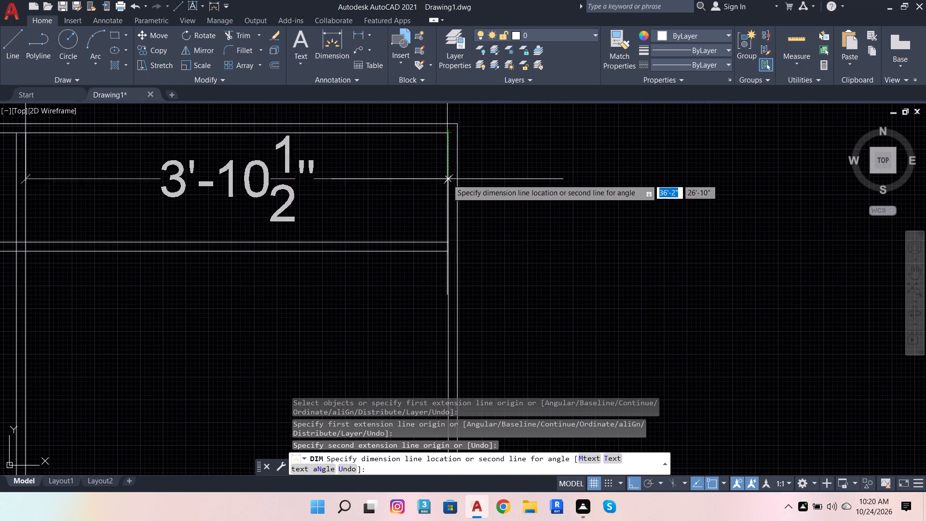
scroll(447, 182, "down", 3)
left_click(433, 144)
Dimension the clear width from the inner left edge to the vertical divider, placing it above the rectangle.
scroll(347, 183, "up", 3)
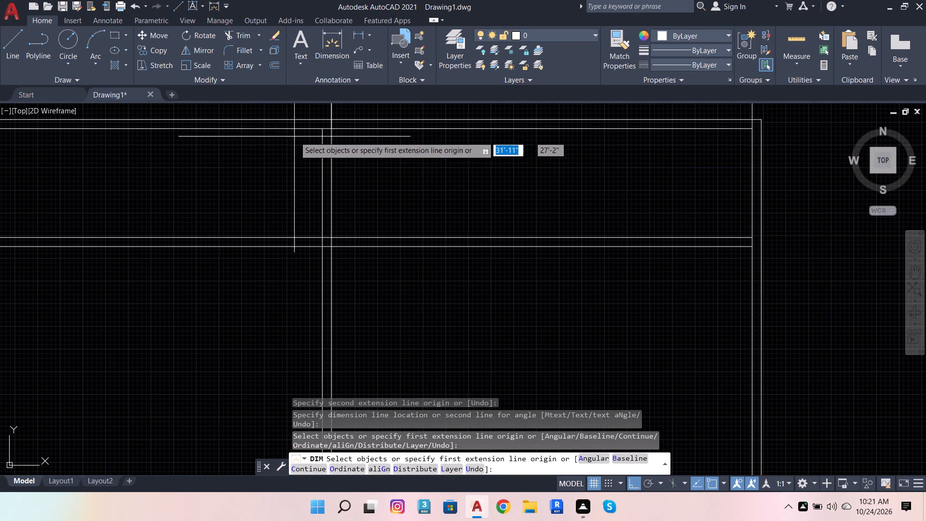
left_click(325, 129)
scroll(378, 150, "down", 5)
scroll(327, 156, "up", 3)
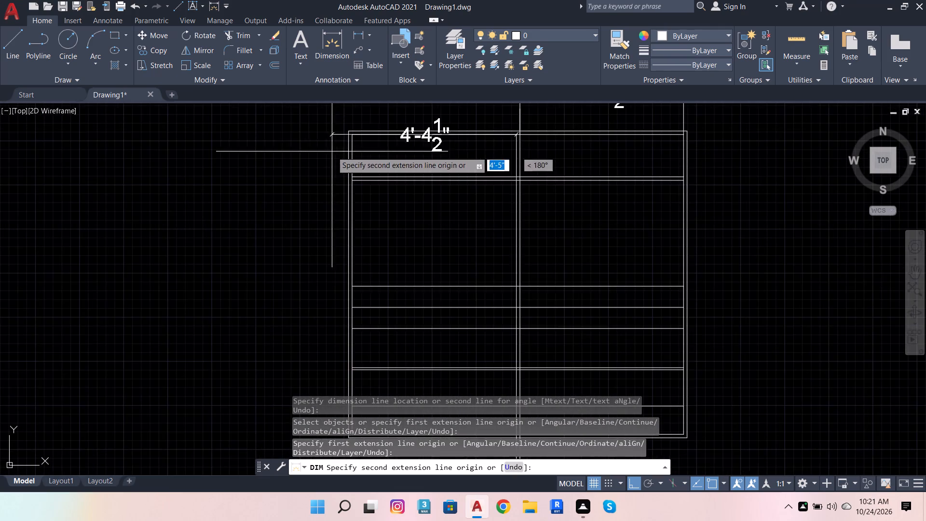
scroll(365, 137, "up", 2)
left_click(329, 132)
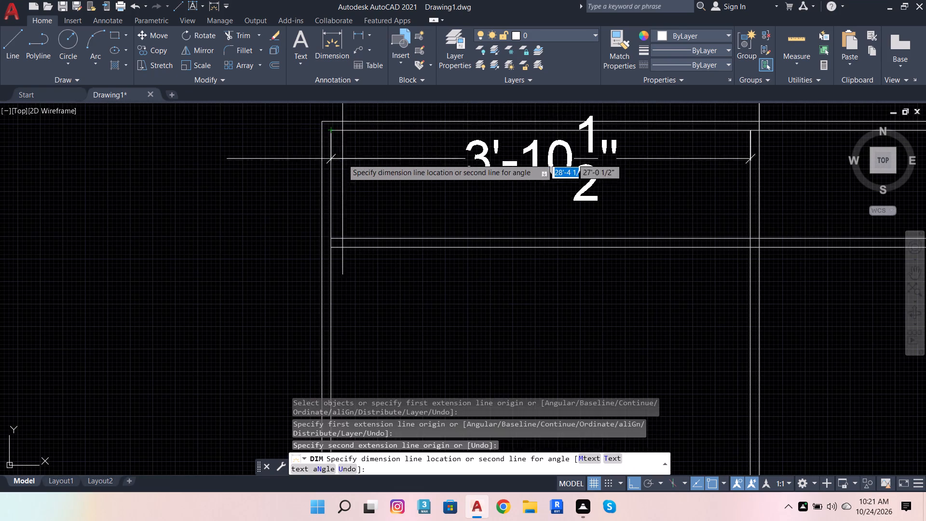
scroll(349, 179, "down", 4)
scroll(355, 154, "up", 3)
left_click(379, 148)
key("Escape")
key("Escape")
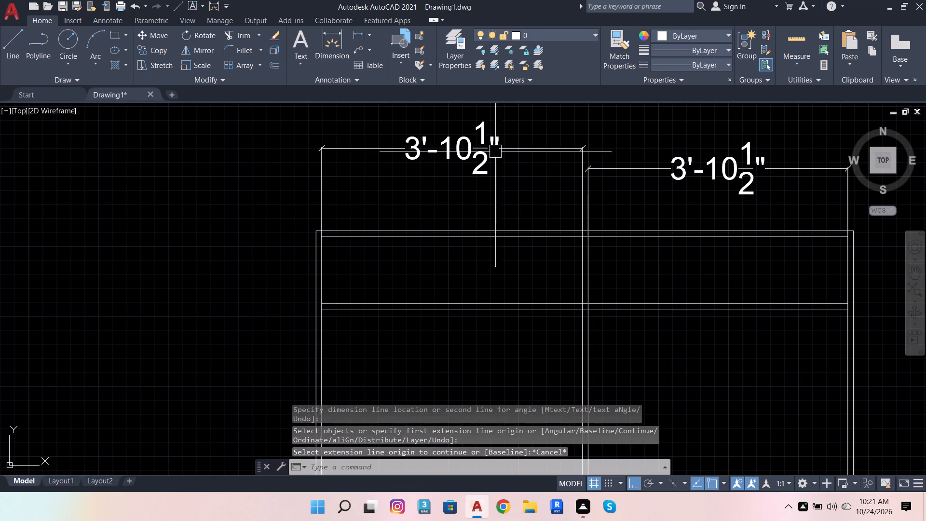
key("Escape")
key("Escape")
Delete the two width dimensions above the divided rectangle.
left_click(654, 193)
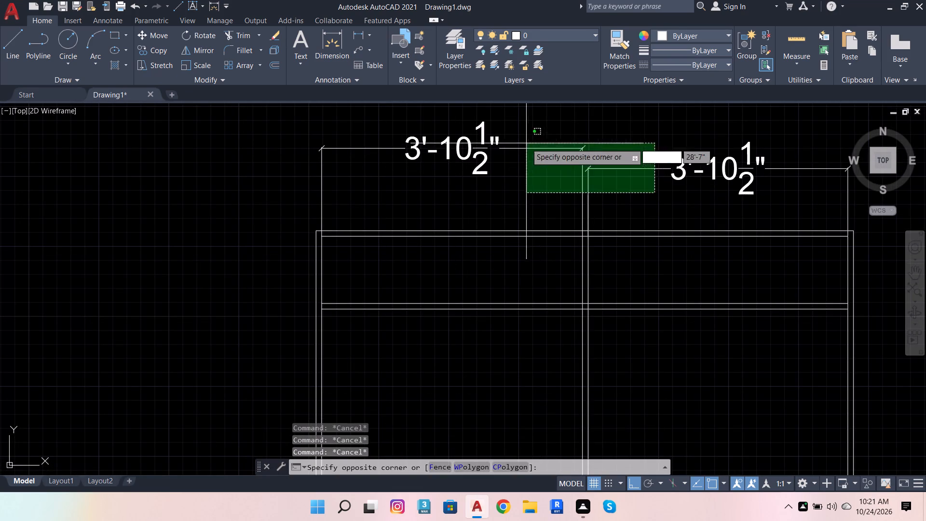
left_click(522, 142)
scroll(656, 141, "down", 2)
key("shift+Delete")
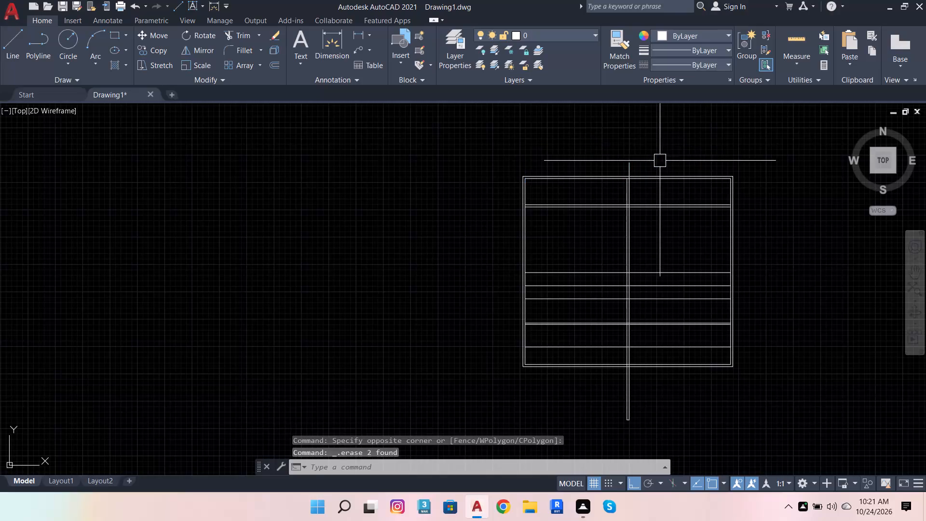
Trim the vertical divider line's overshoot above the rectangle back to the inner top edge.
scroll(659, 161, "up", 2)
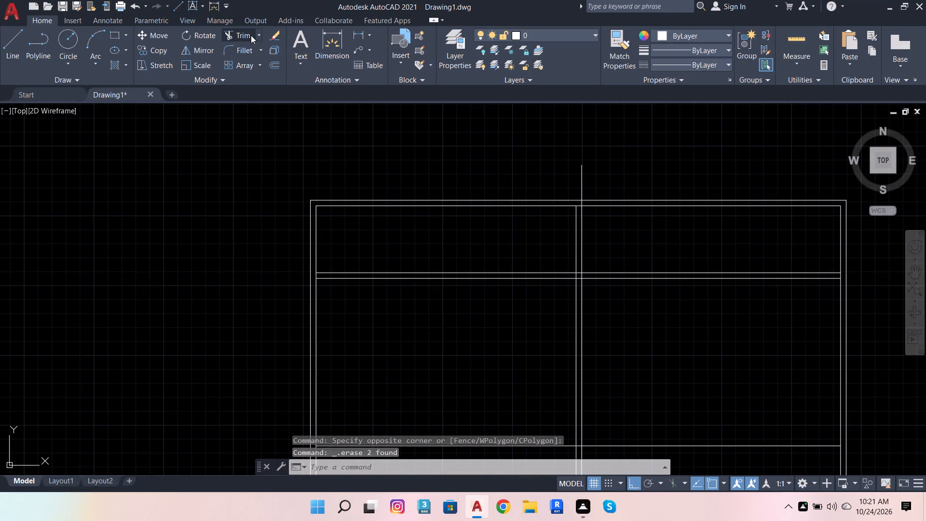
left_click(251, 35)
left_click(586, 170)
scroll(586, 196, "up", 3)
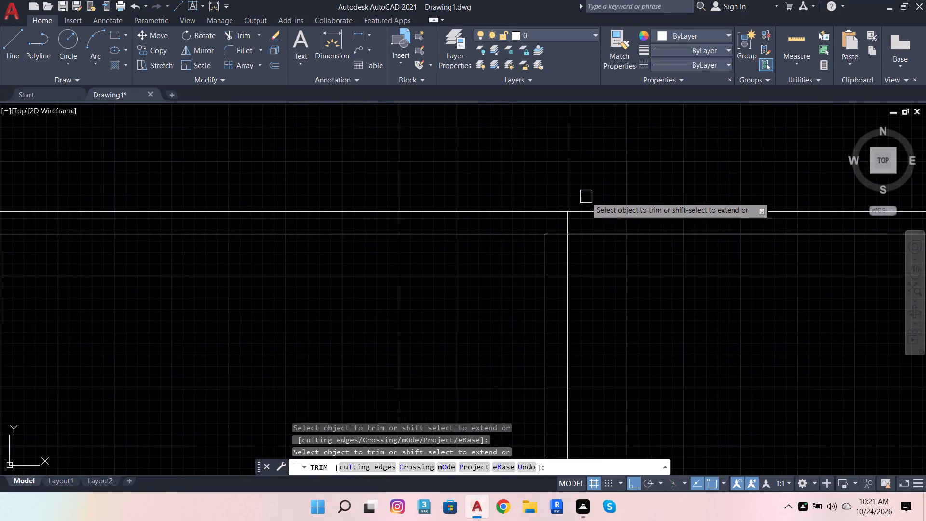
scroll(586, 196, "up", 1)
left_click(554, 245)
Trim both vertical divider lines back to the inner bottom edge and remove the leftover 1" segment below the rectangle.
scroll(465, 134, "down", 5)
scroll(514, 249, "down", 3)
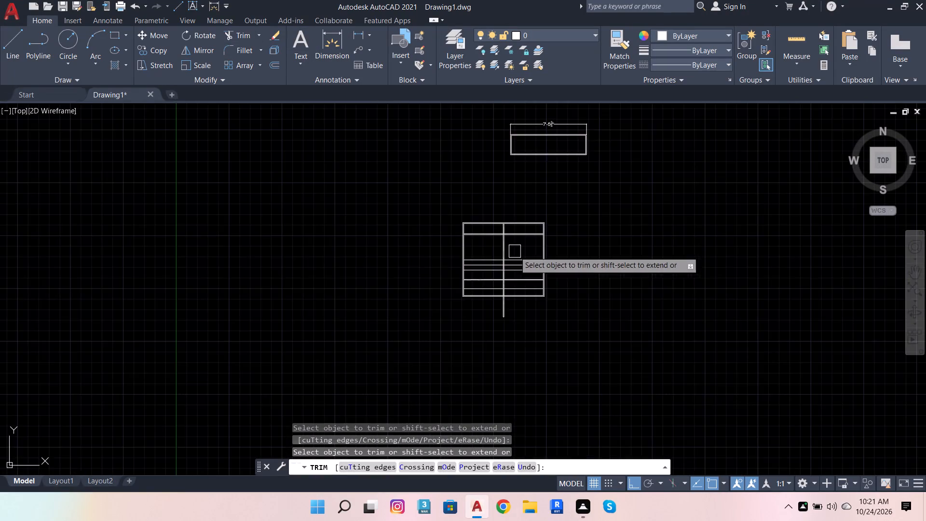
scroll(501, 307, "up", 4)
scroll(536, 247, "up", 4)
left_click(474, 201)
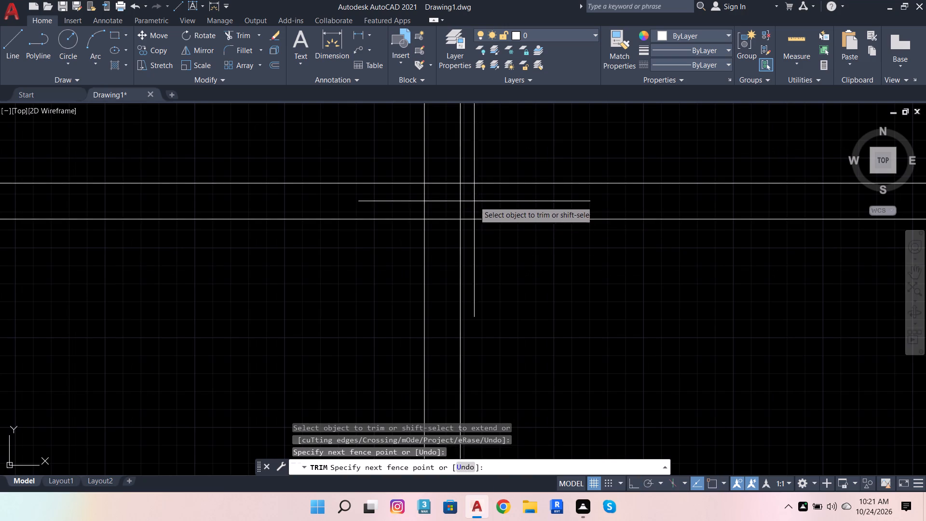
left_click(398, 201)
left_click(498, 305)
left_click(392, 307)
scroll(473, 281, "down", 4)
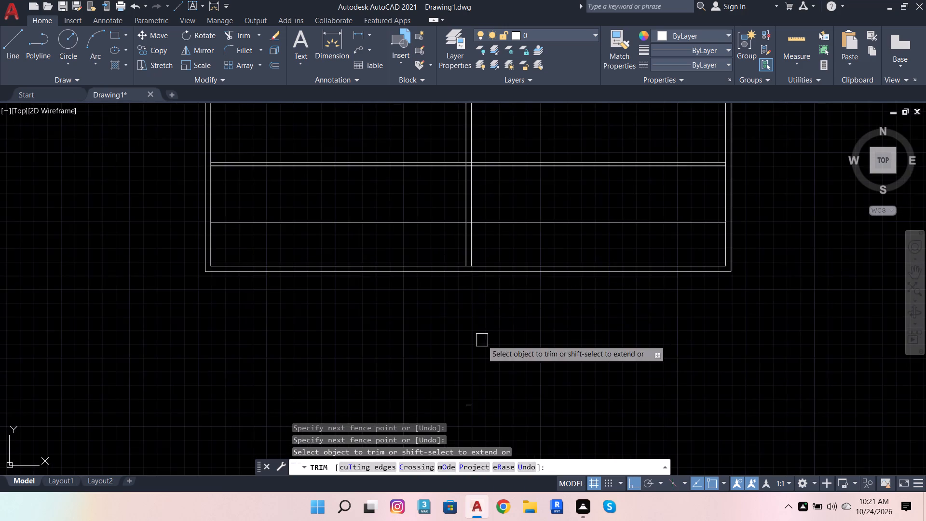
scroll(469, 351, "up", 1)
scroll(500, 360, "down", 3)
scroll(486, 399, "up", 4)
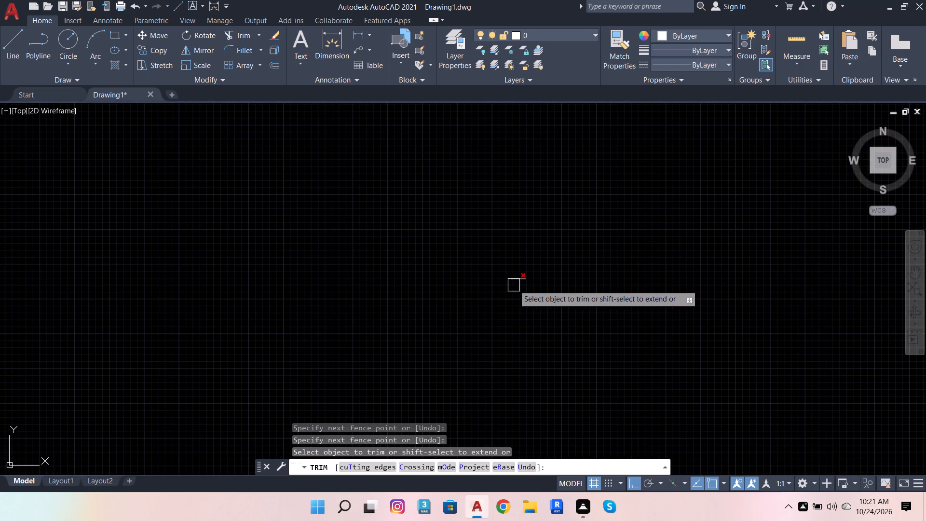
left_click(513, 284)
Trim away the uppermost of the three 6"-spaced horizontal lines in the bay left of the vertical divider.
scroll(533, 322, "down", 6)
scroll(537, 318, "up", 1)
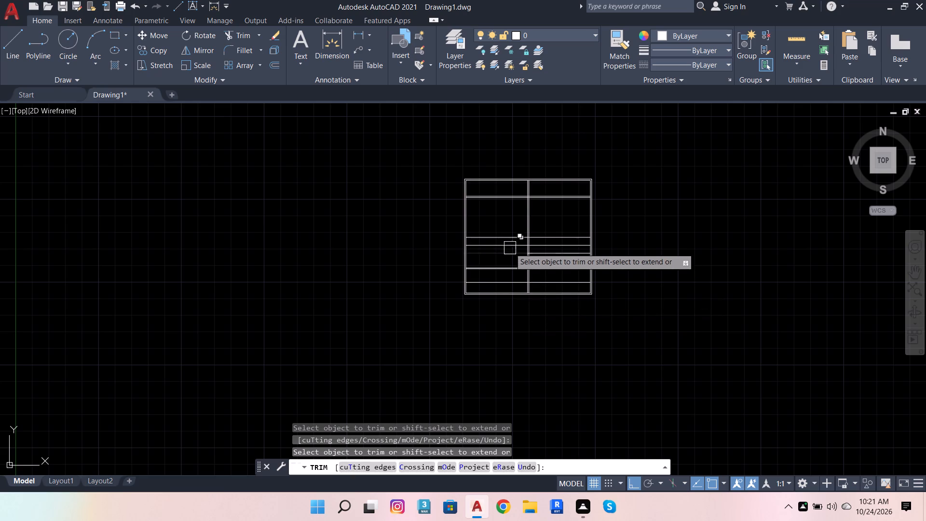
left_click(504, 237)
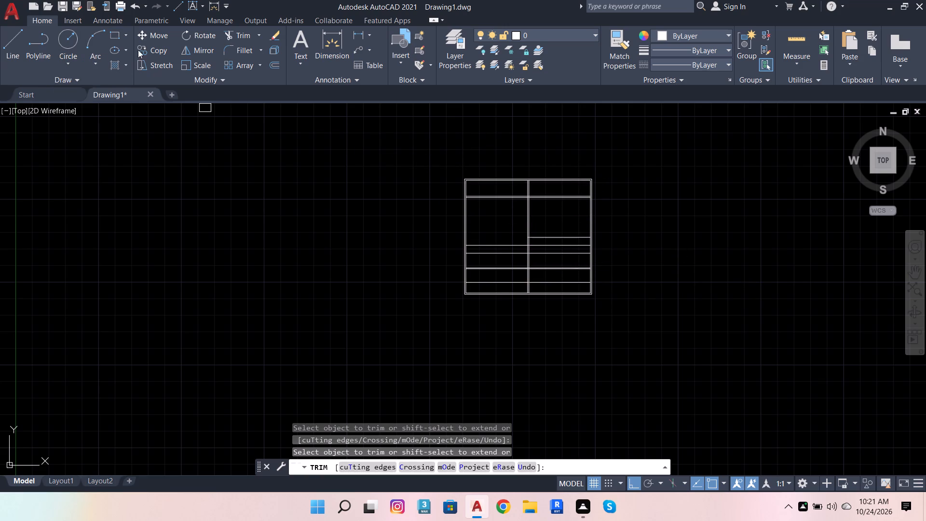
Trim all horizontal line pieces crossing between the two vertical divider lines, from the upper double line down to the lowest divider.
left_click(15, 43)
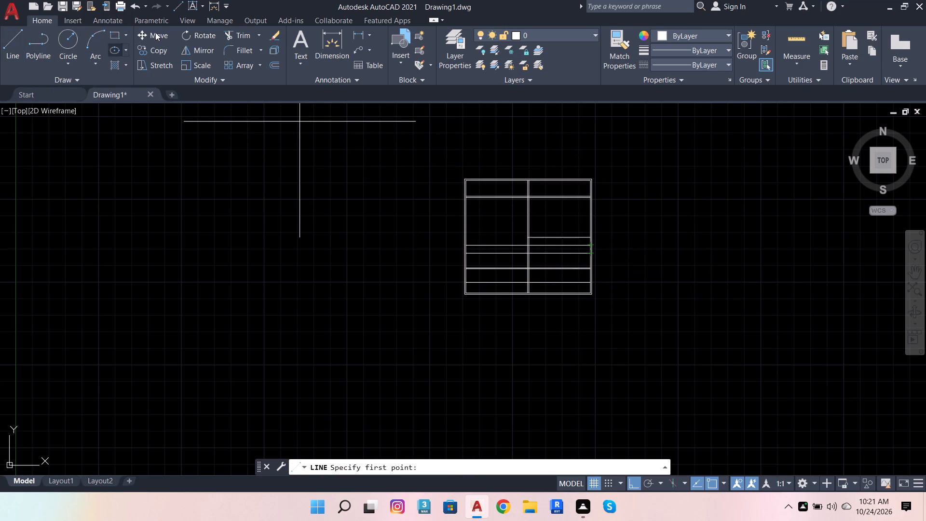
left_click(232, 36)
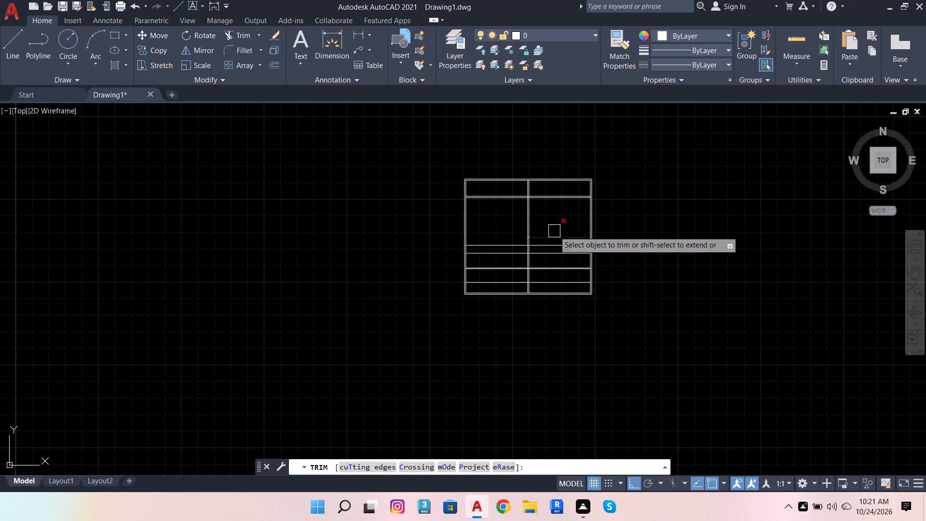
scroll(529, 189, "up", 7)
left_click(512, 200)
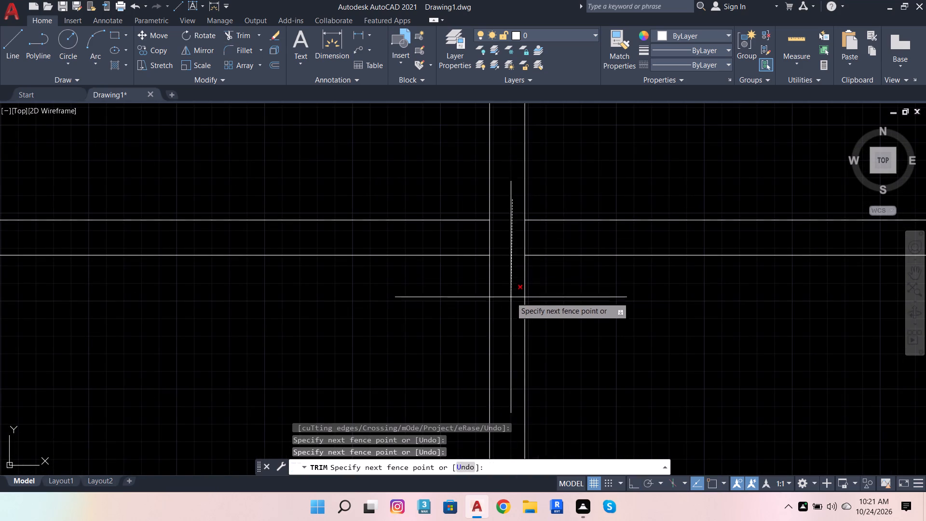
scroll(516, 284, "down", 7)
scroll(515, 372, "up", 3)
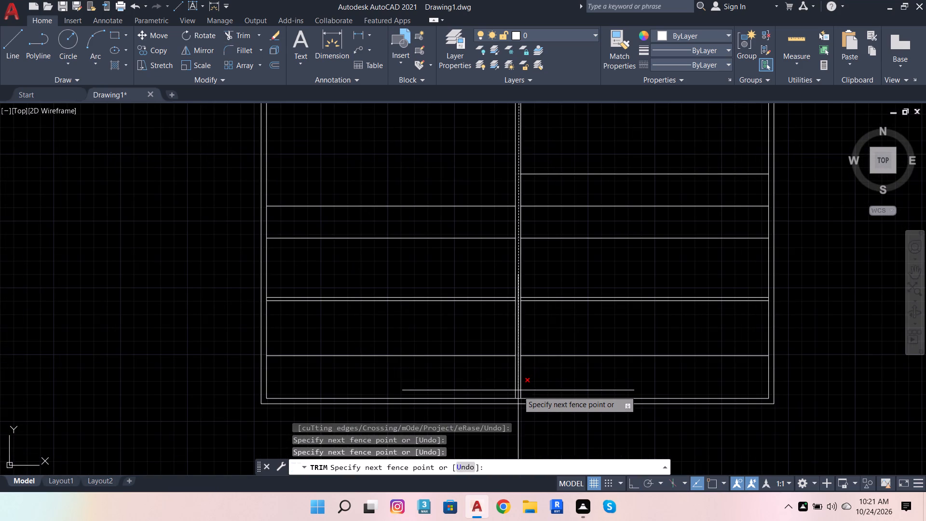
scroll(517, 381, "up", 3)
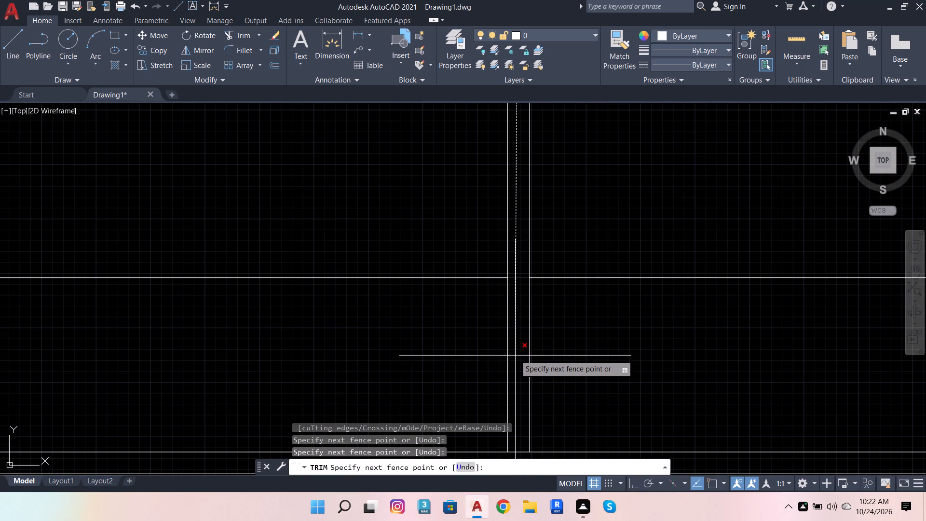
left_click(517, 349)
scroll(528, 361, "down", 5)
scroll(534, 295, "up", 3)
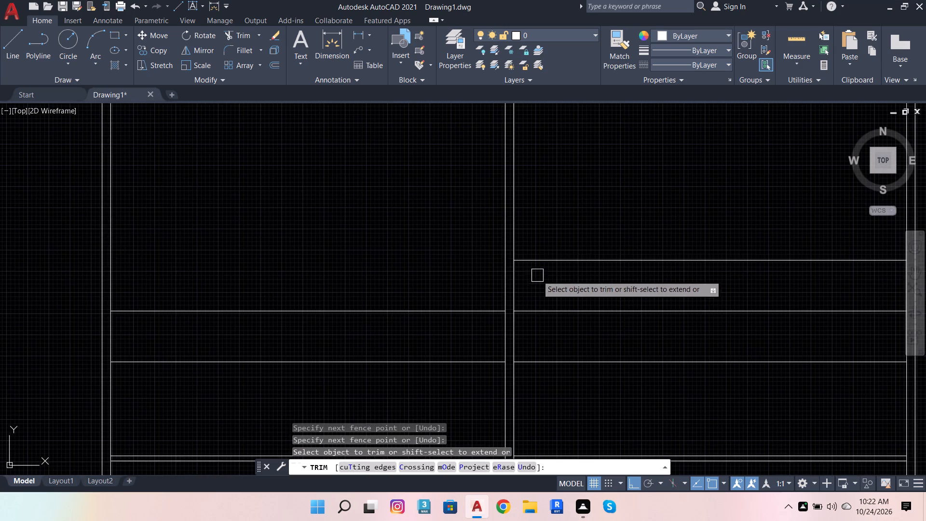
scroll(574, 231, "down", 3)
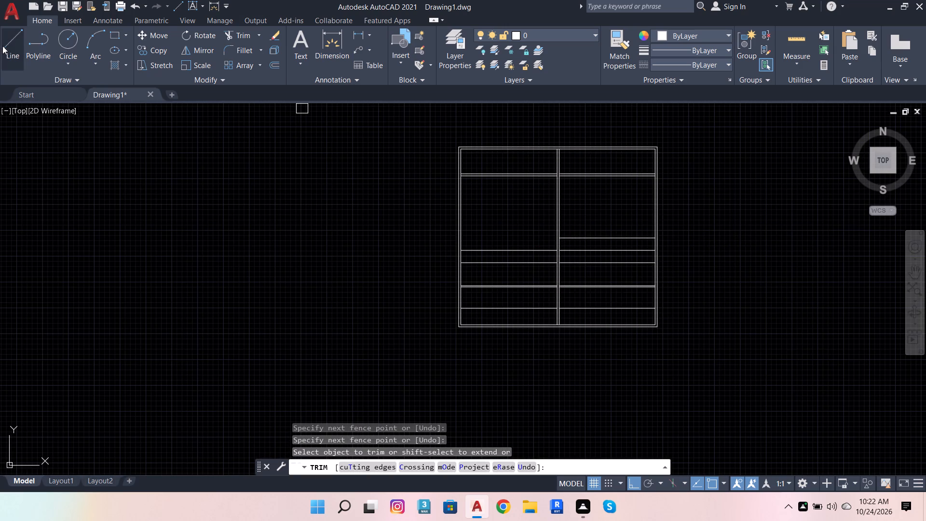
Draw a vertical line starting 1'11" from the inner edge on the left bay's upper 6"-spaced horizontal line, down to below the rectangle.
left_click(2, 46)
scroll(510, 245, "up", 3)
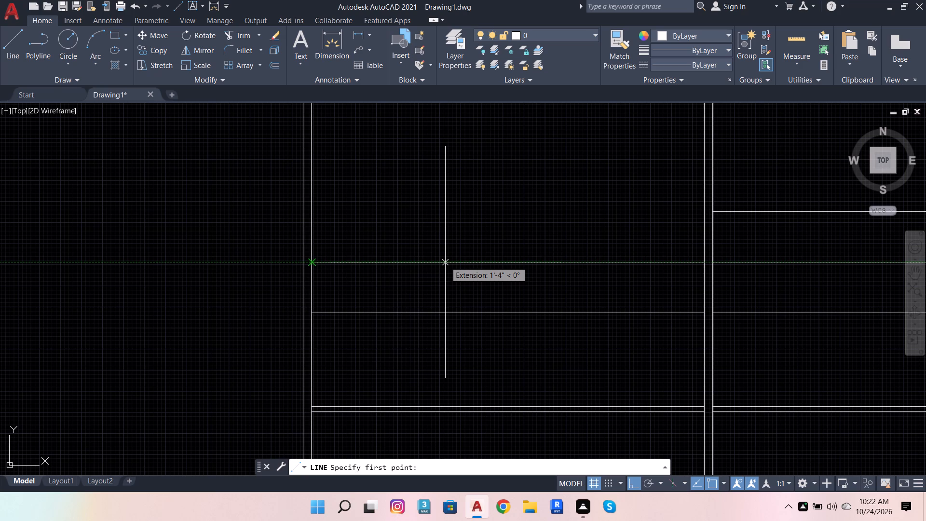
type("1'11")
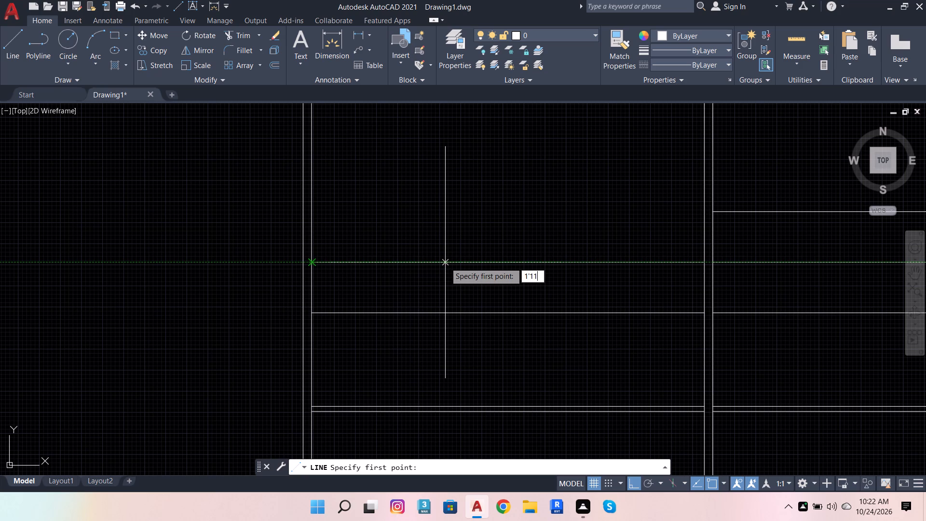
key("Return")
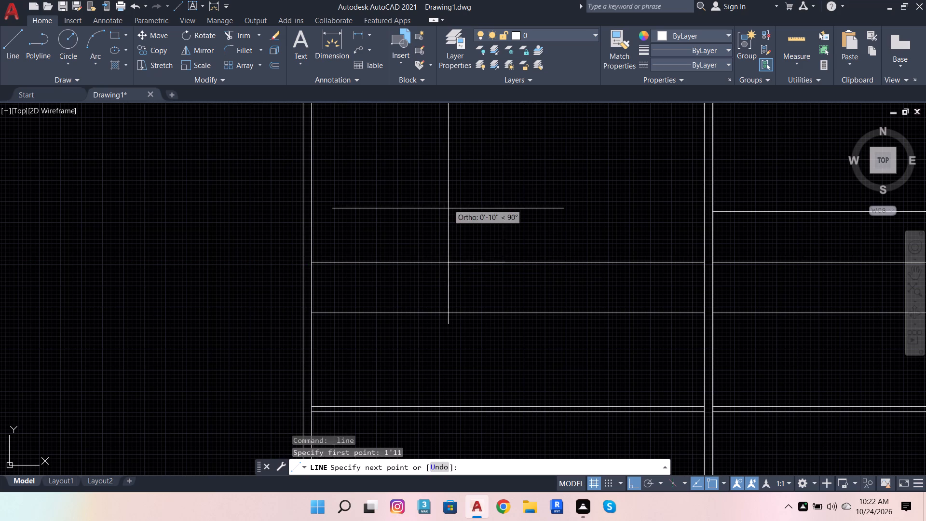
scroll(515, 286, "down", 4)
scroll(514, 316, "up", 3)
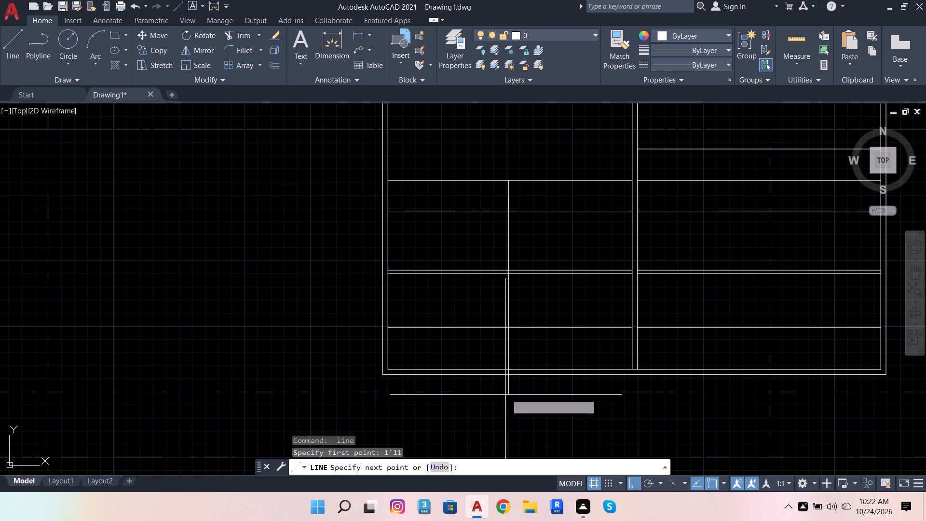
left_click(503, 398)
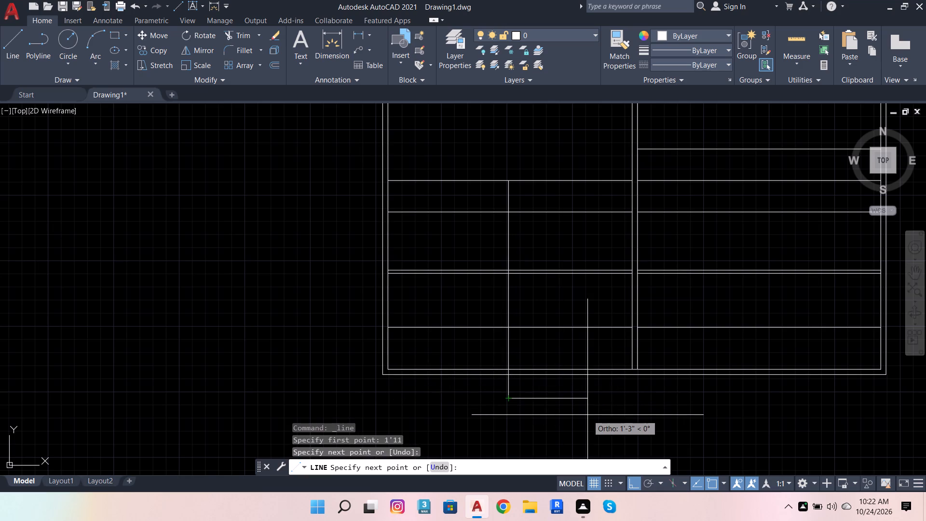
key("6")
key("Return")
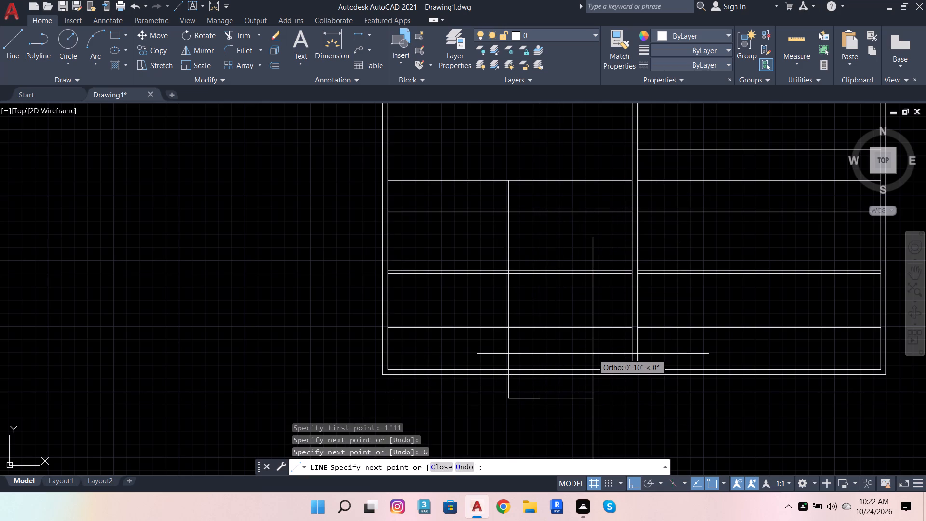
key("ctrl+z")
Continue the line 0.6" to the right and back up past the bay's upper horizontal line, forming a double divider.
type(".6")
key("Return")
scroll(540, 151, "up", 1)
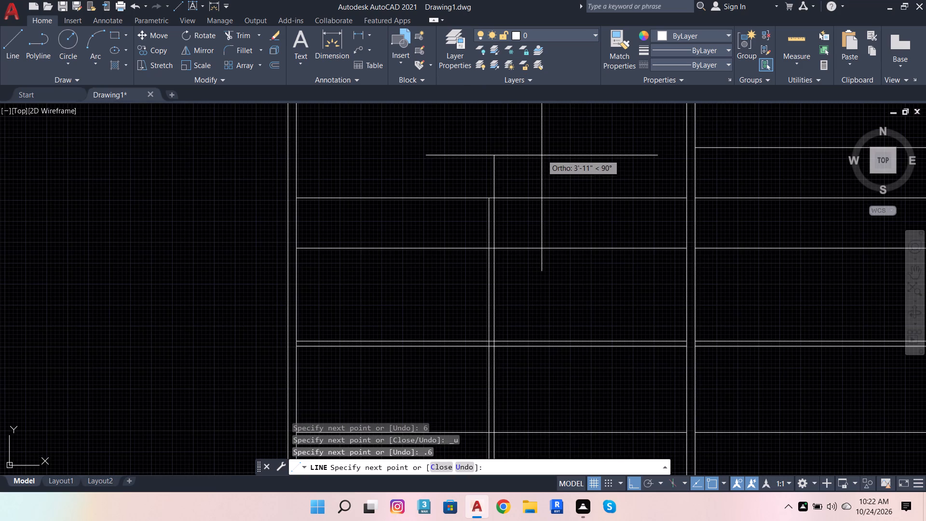
left_click(542, 156)
Trim the new double divider to the bay's upper horizontal line and the inner bottom edge, and remove the short segment below the rectangle.
left_click_drag(246, 33, 255, 41)
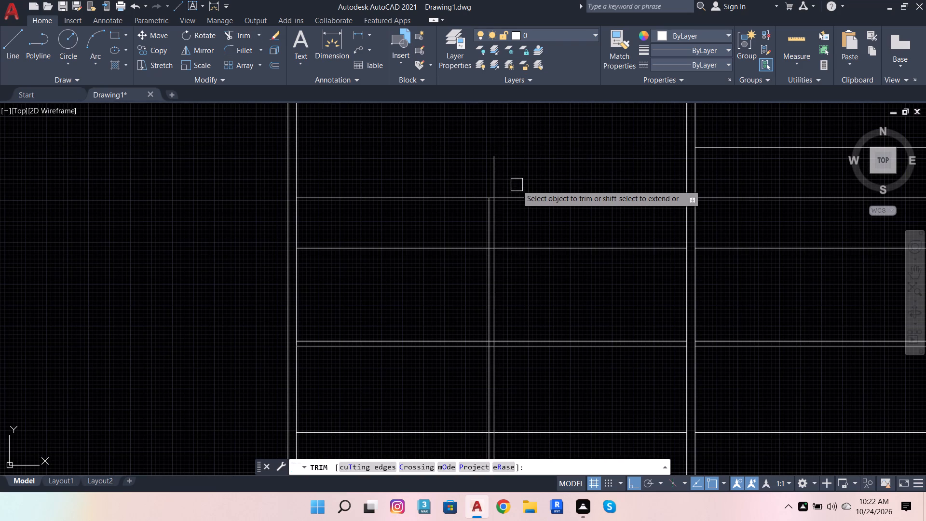
left_click(490, 179)
scroll(556, 159, "down", 3)
scroll(558, 242, "up", 3)
scroll(493, 306, "up", 1)
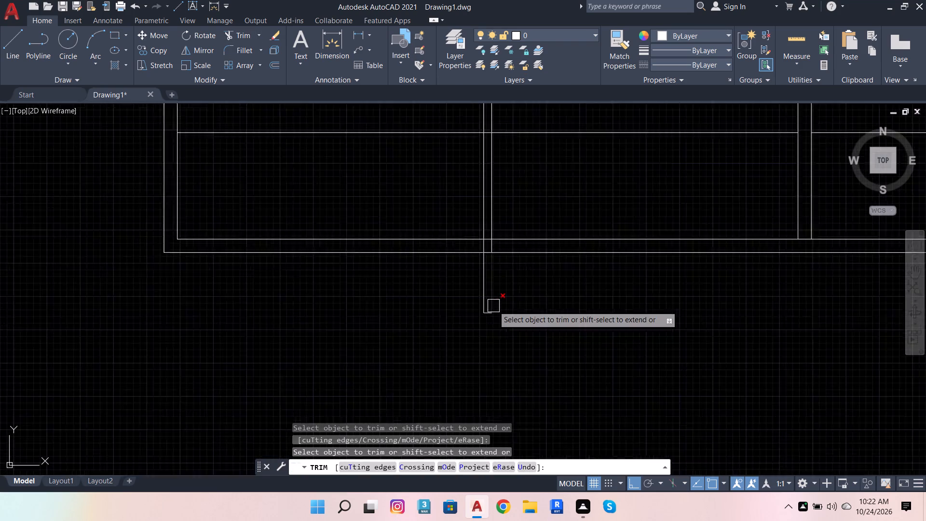
scroll(493, 306, "up", 1)
left_click(481, 270)
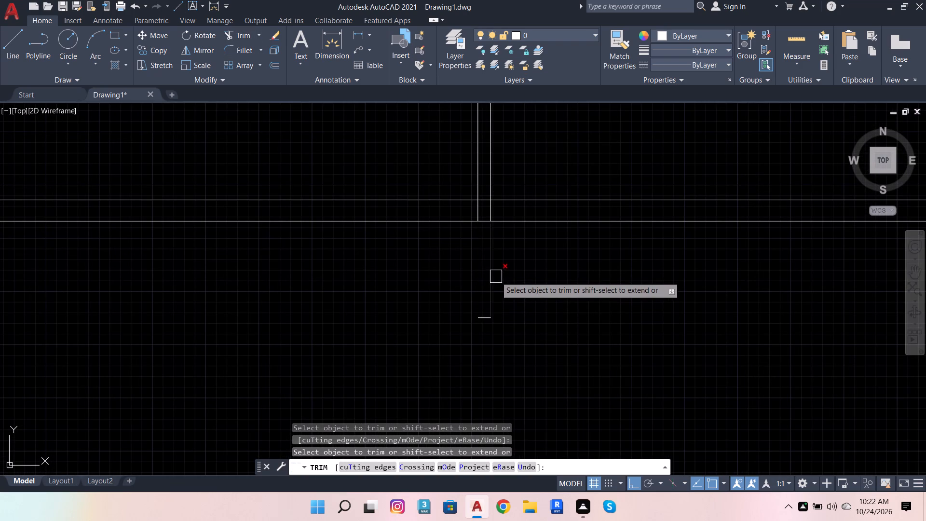
left_click(496, 276)
left_click(492, 322)
scroll(484, 233, "up", 3)
left_click(524, 169)
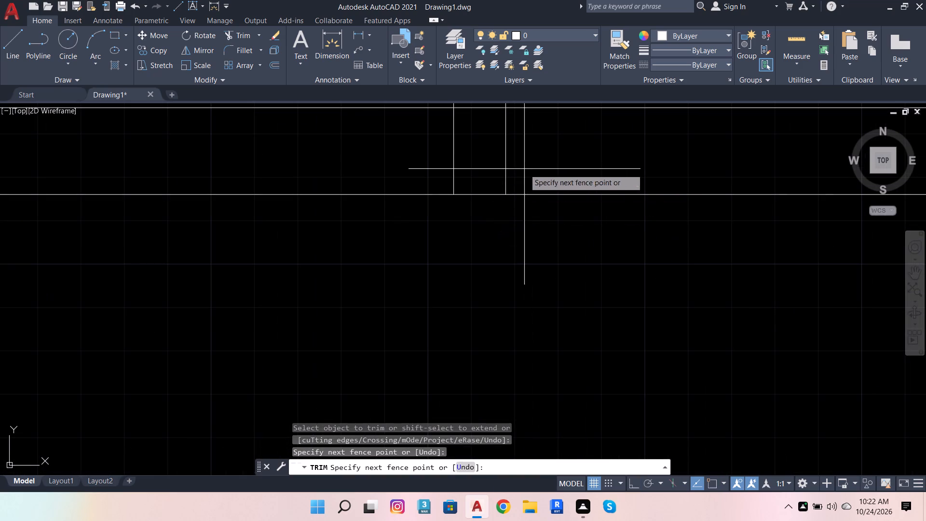
left_click(402, 161)
Dimension the width between the rectangle's inner left edge and the new double divider, placing it below the bay's upper horizontal line.
scroll(473, 215, "down", 5)
scroll(499, 267, "down", 5)
scroll(503, 238, "up", 4)
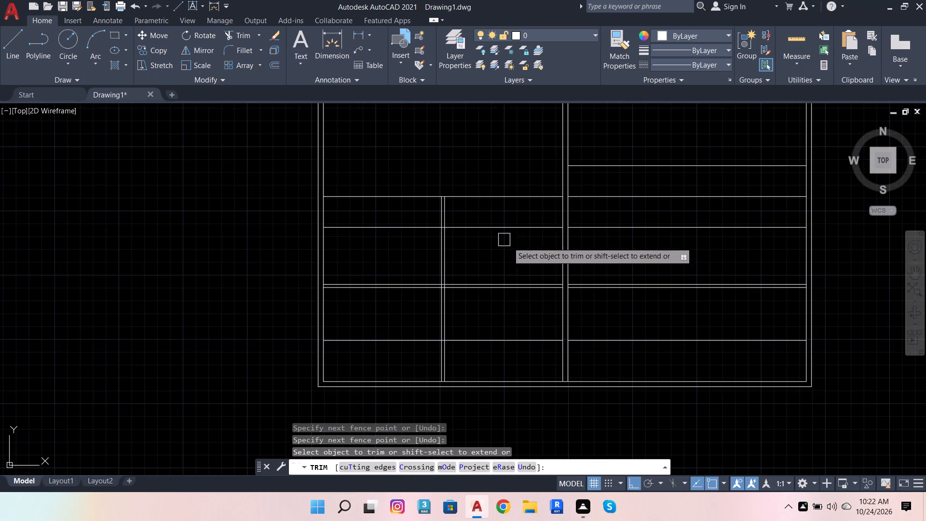
scroll(453, 234, "up", 3)
scroll(359, 112, "down", 5)
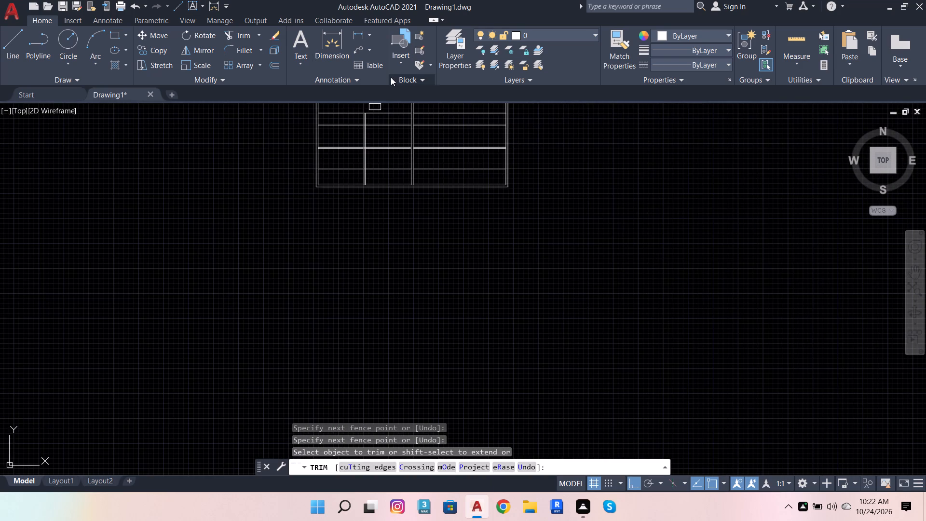
left_click(335, 37)
scroll(428, 233, "down", 3)
scroll(401, 203, "up", 3)
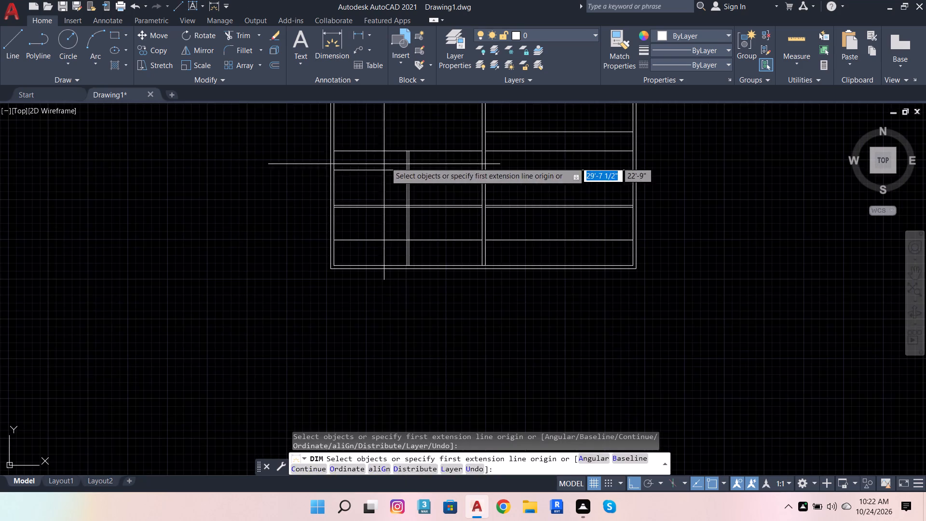
scroll(396, 147, "up", 3)
left_click(429, 163)
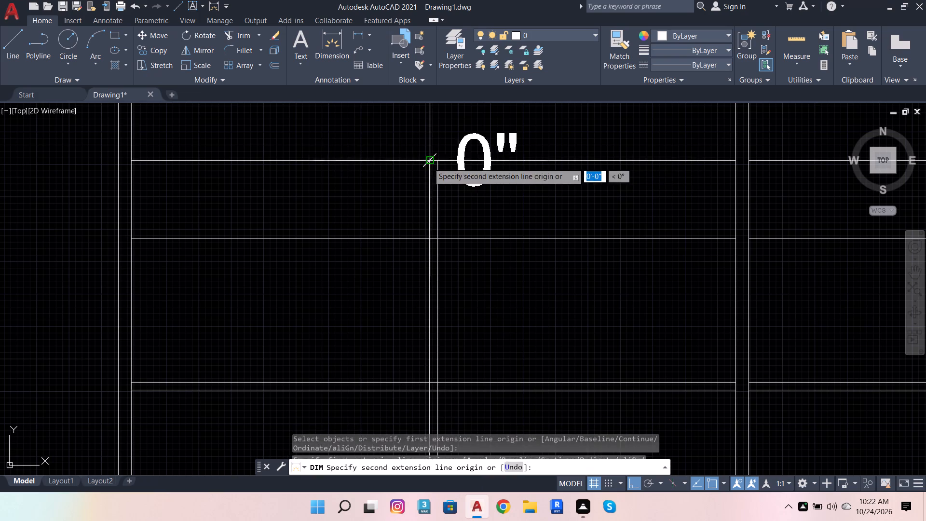
left_click(128, 164)
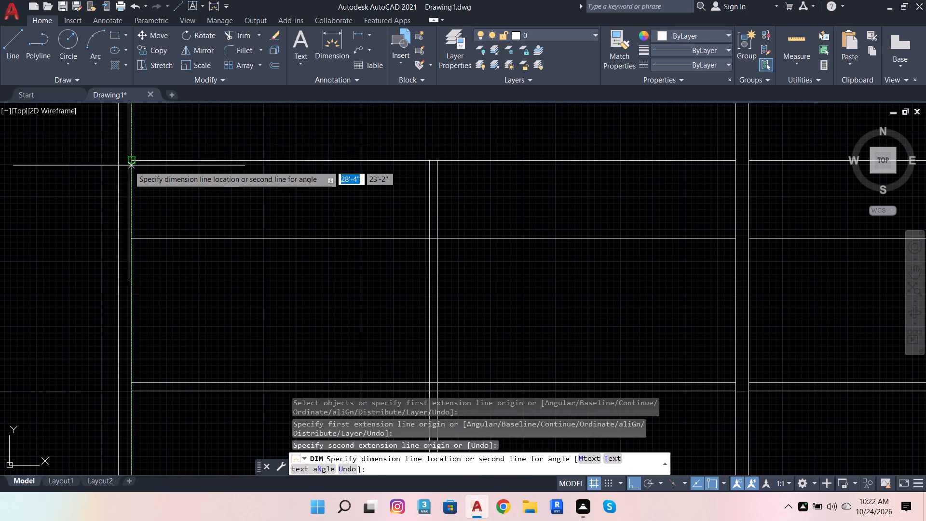
left_click(155, 200)
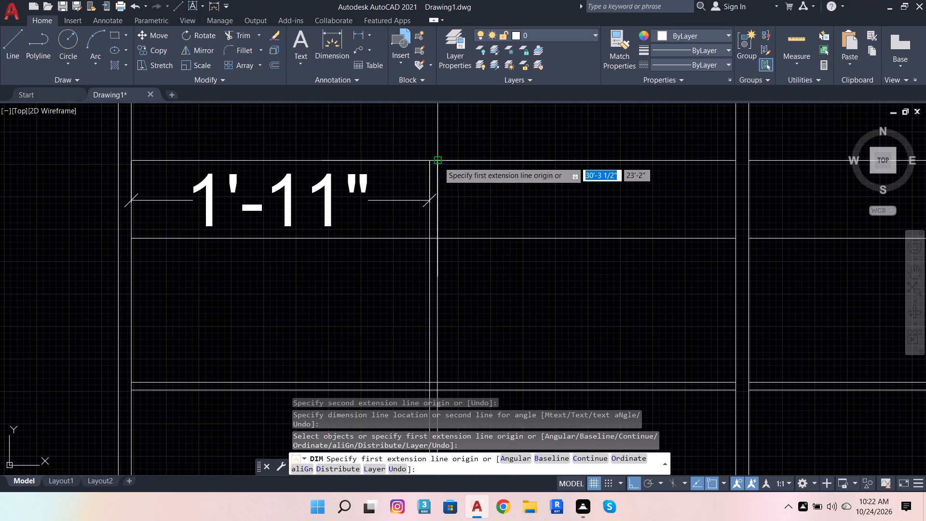
Dimension the width from the new double divider to the central divider, in line with the first width dimension.
left_click(438, 162)
left_click(737, 162)
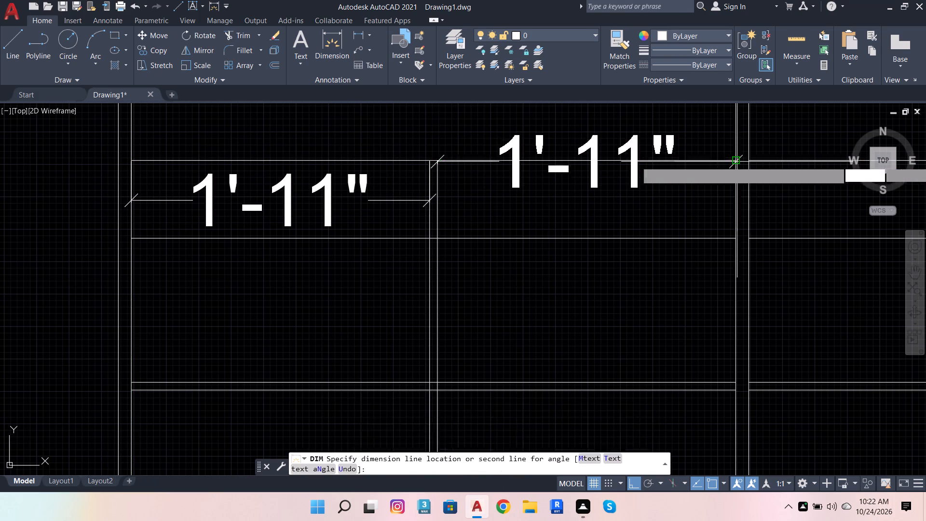
left_click(424, 198)
scroll(528, 211, "down", 4)
scroll(577, 210, "up", 4)
key("Escape")
key("Escape")
key("Escape")
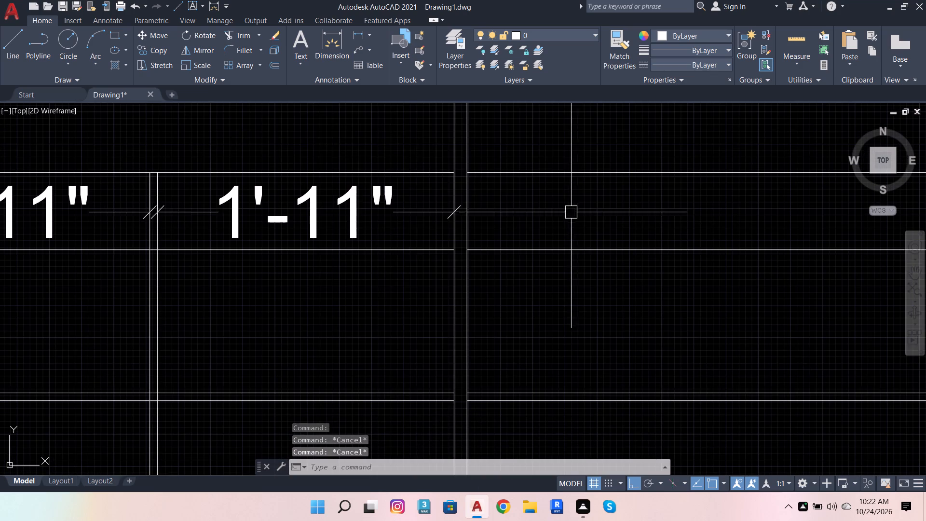
key("Escape")
In the right bay, draw a vertical line starting 1'11" from the central divider on the middle 6"-spaced horizontal line, down past the rectangle's bottom.
left_click(17, 43)
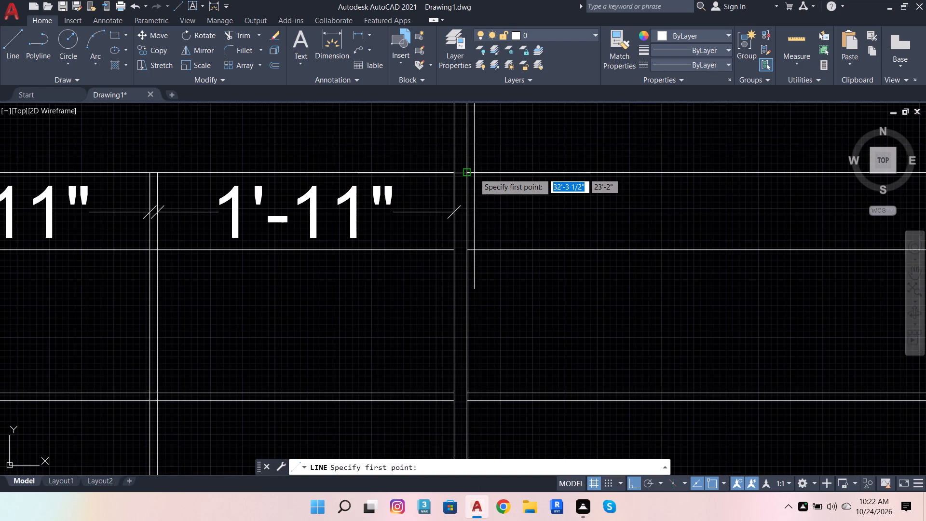
scroll(469, 171, "down", 4)
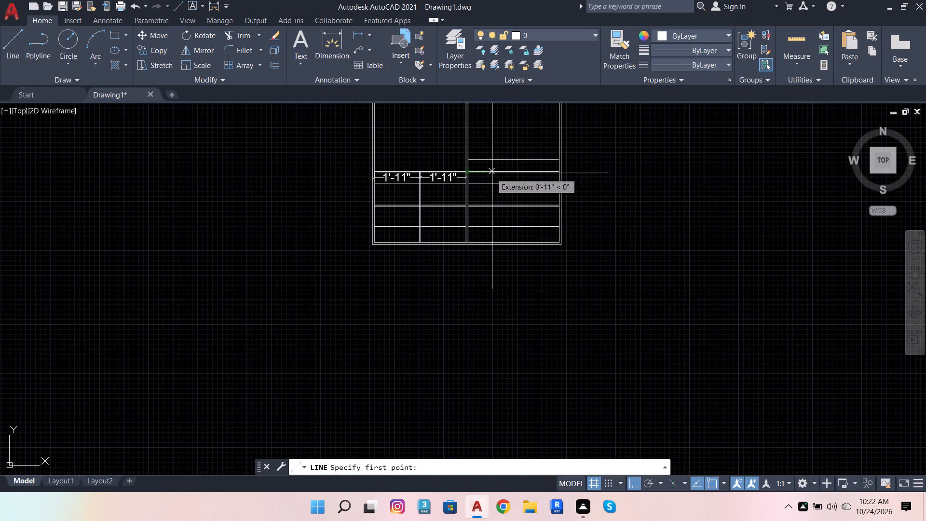
scroll(507, 174, "up", 4)
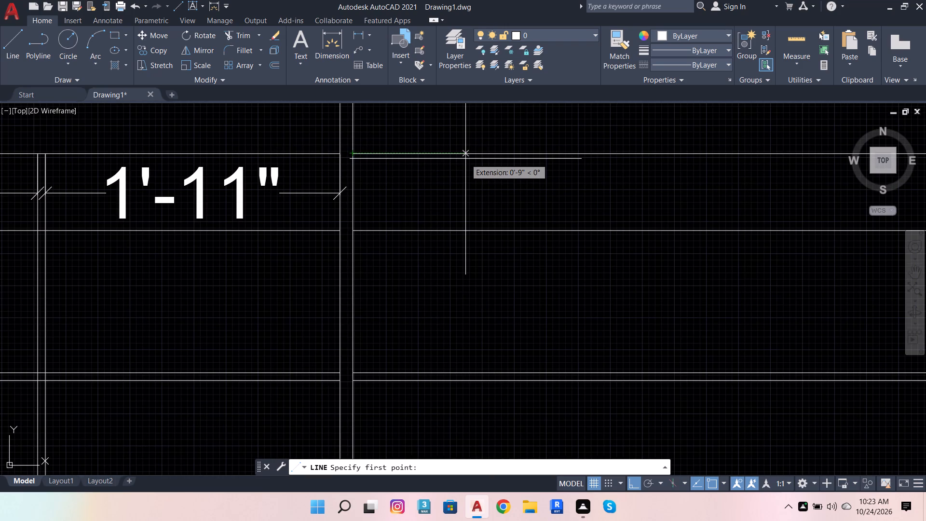
type("1'11")
key("Return")
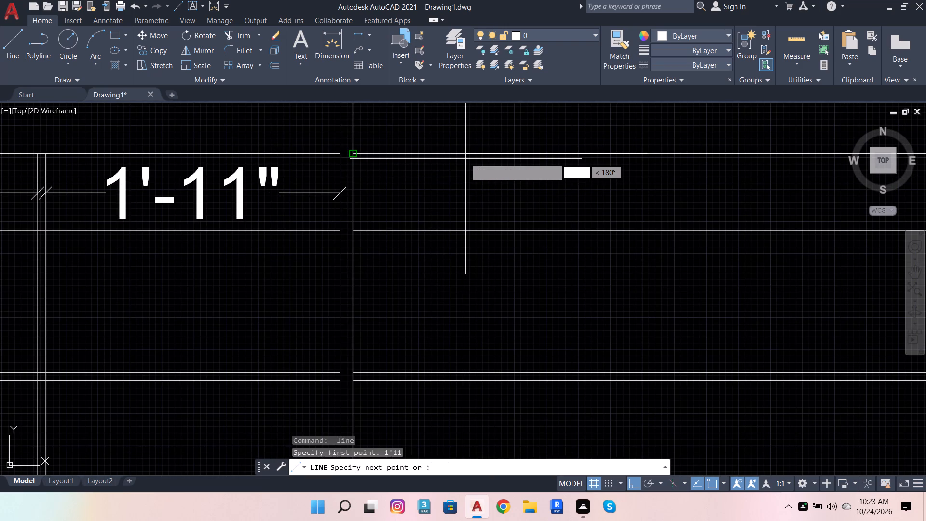
scroll(442, 168, "down", 4)
scroll(471, 243, "up", 1)
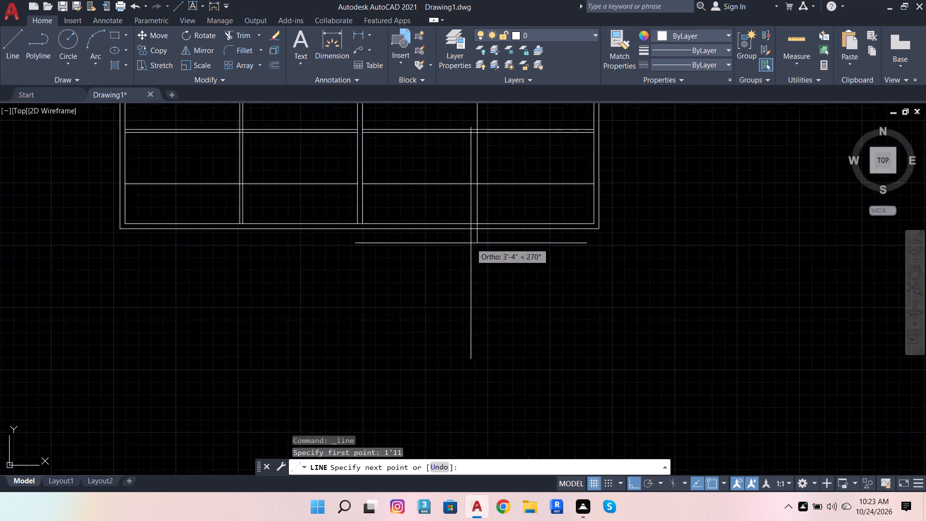
scroll(471, 243, "up", 2)
left_click(471, 269)
Continue the line 0.6" to the right and back up past the middle 6"-spaced horizontal line, forming the right bay's double divider.
type(".6")
key("Return")
scroll(535, 258, "down", 3)
scroll(511, 175, "up", 3)
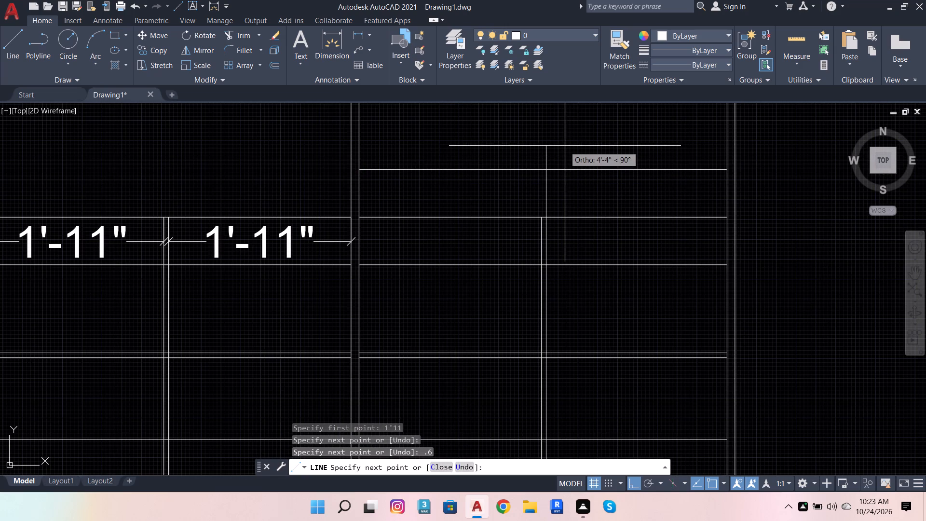
left_click(556, 207)
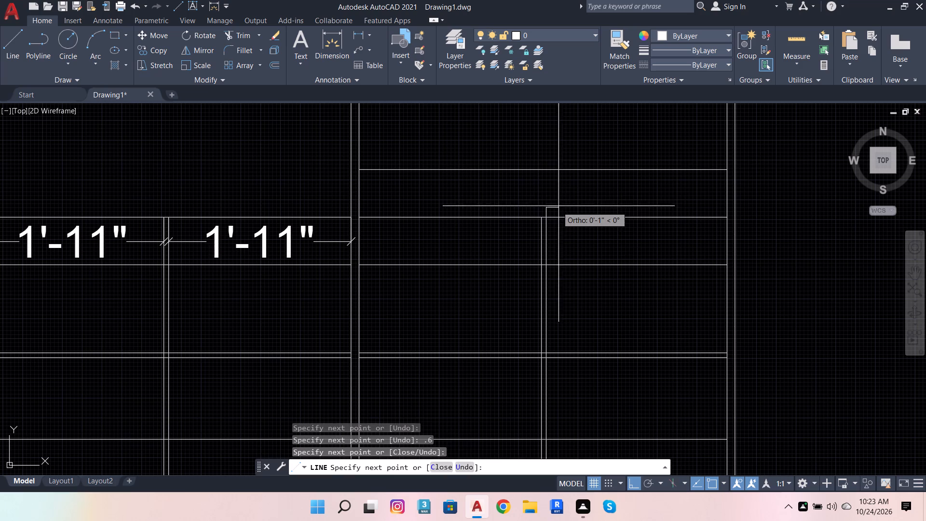
key("Escape")
Trim the right bay's double divider to its upper horizontal line and the inner bottom edge, and remove the short segment below the rectangle.
left_click(232, 37)
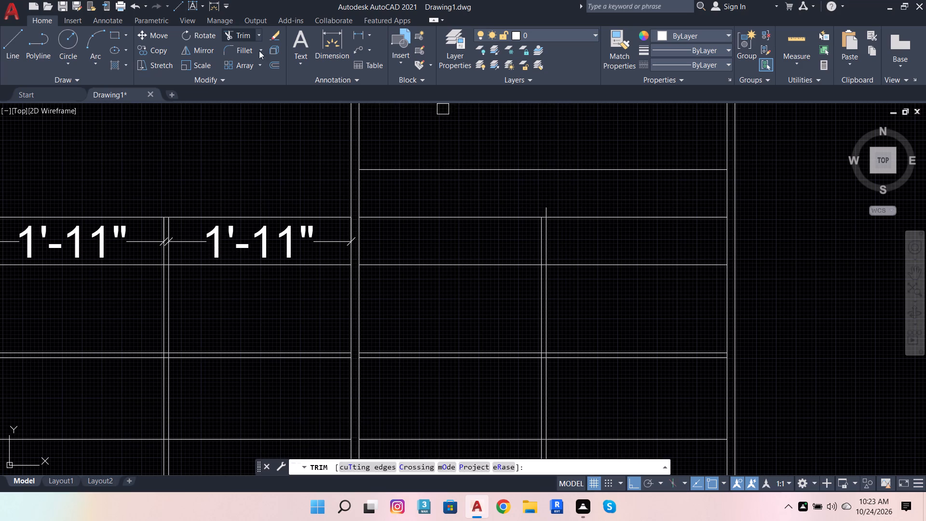
left_click(548, 204)
scroll(562, 188, "down", 5)
scroll(570, 240, "up", 4)
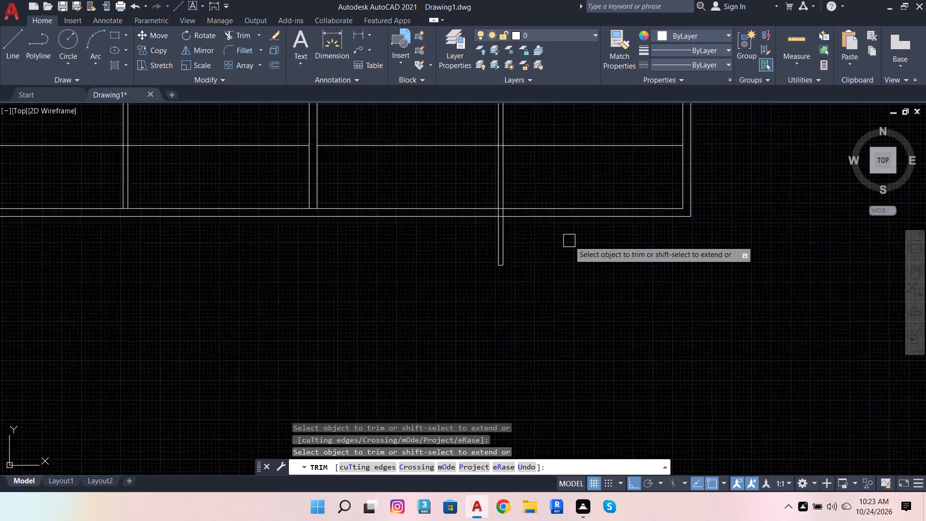
scroll(569, 241, "up", 1)
scroll(463, 271, "up", 3)
scroll(482, 295, "down", 2)
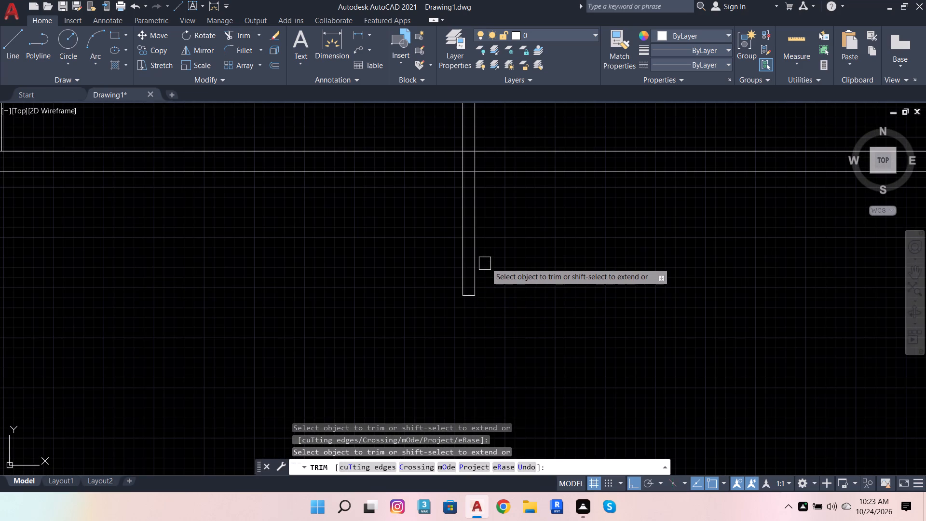
left_click(486, 262)
left_click(435, 269)
left_click(469, 291)
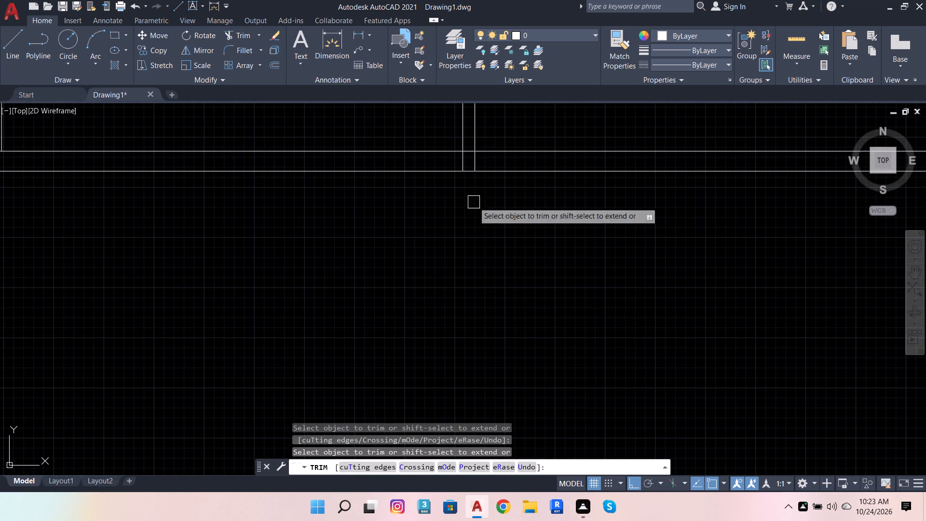
scroll(473, 150, "up", 3)
left_click(495, 183)
left_click(340, 214)
Trim the horizontal line pieces crossing between the right bay's two divider lines, from the lowest 6"-spaced line down to the lowest horizontal line.
scroll(457, 263, "down", 6)
scroll(469, 304, "down", 2)
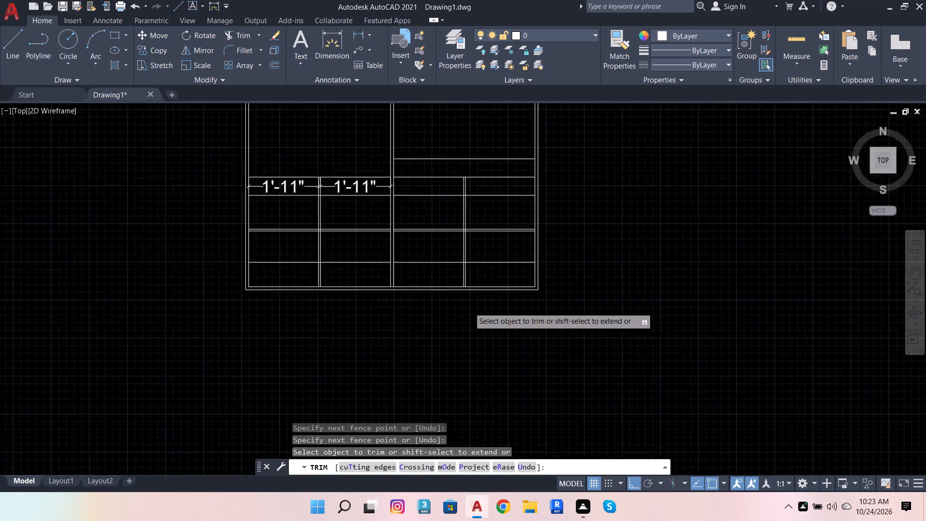
scroll(469, 307, "down", 3)
scroll(469, 261, "up", 4)
scroll(498, 242, "down", 5)
scroll(495, 277, "up", 4)
scroll(513, 157, "up", 4)
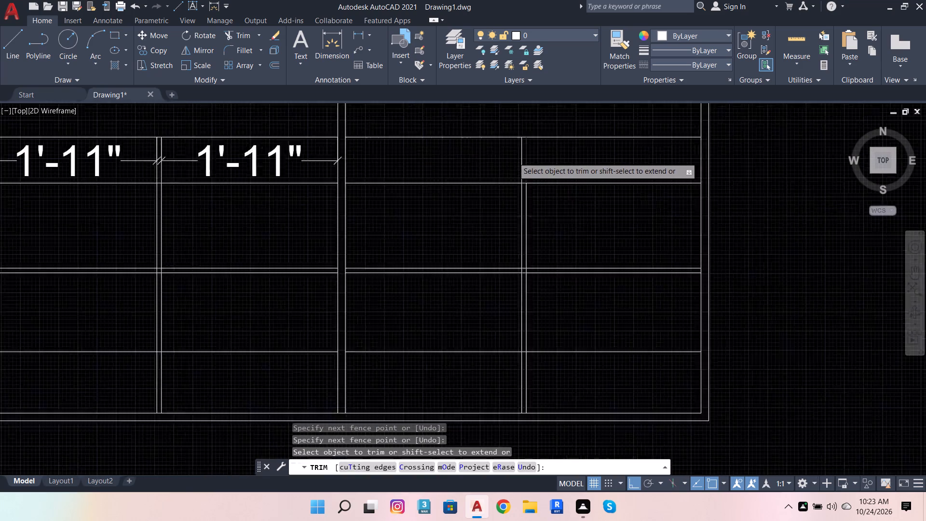
scroll(533, 190, "up", 2)
left_click(525, 196)
scroll(527, 229, "down", 4)
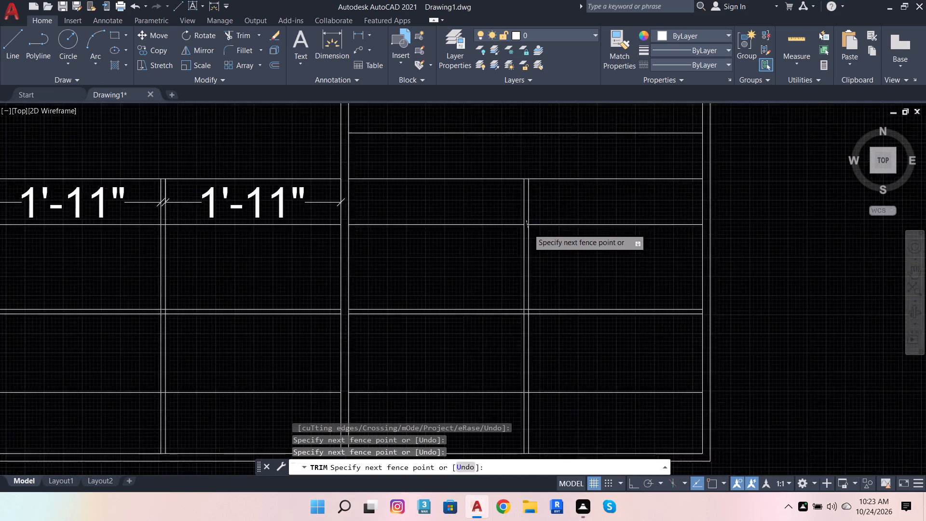
scroll(528, 229, "down", 2)
scroll(525, 276, "up", 5)
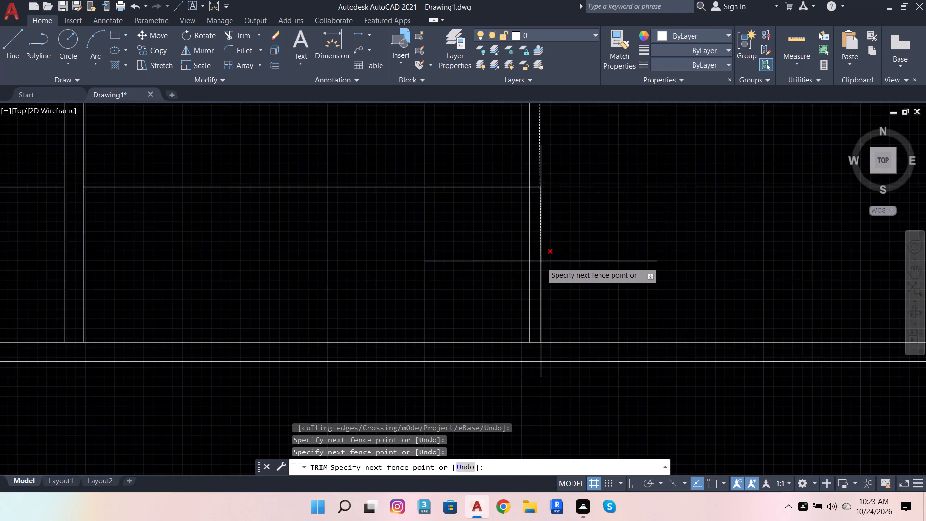
scroll(541, 261, "up", 1)
left_click(534, 249)
scroll(566, 268, "down", 6)
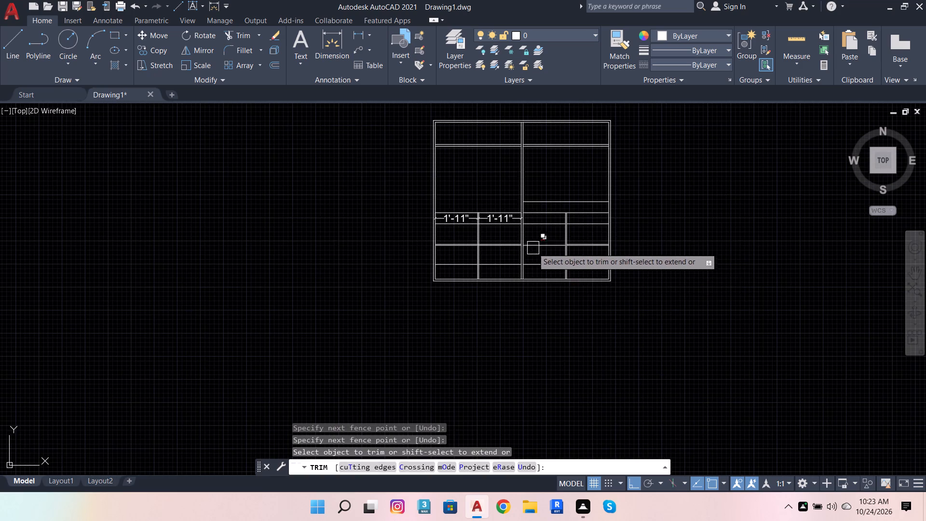
Trim the horizontal line pieces crossing between the left bay's two divider lines, from the lowest 6"-spaced line down to the lowest horizontal line.
scroll(519, 229, "up", 2)
scroll(419, 205, "up", 4)
scroll(370, 238, "up", 2)
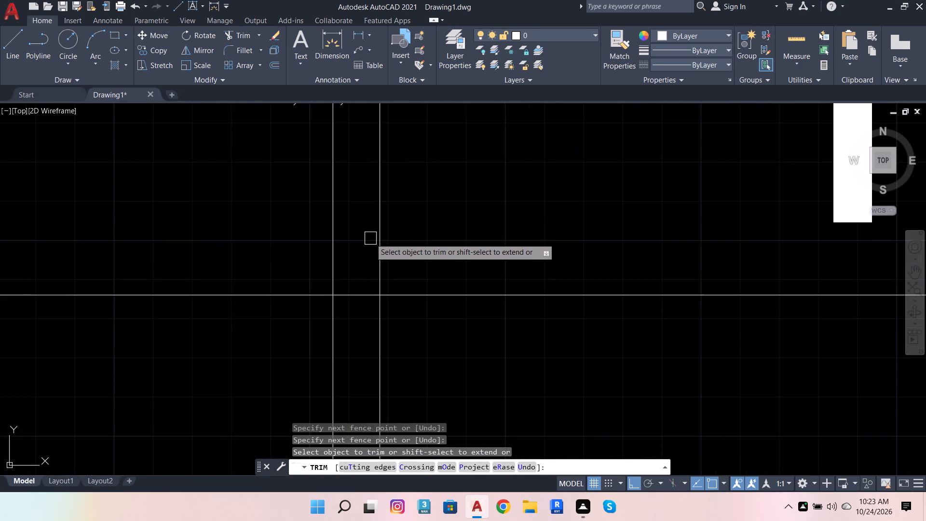
left_click(367, 233)
scroll(388, 207, "down", 6)
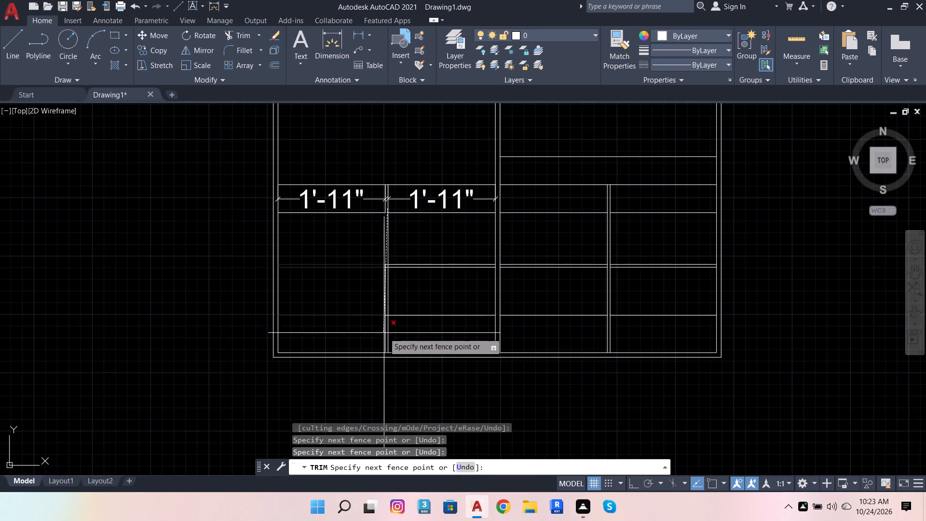
scroll(384, 333, "up", 5)
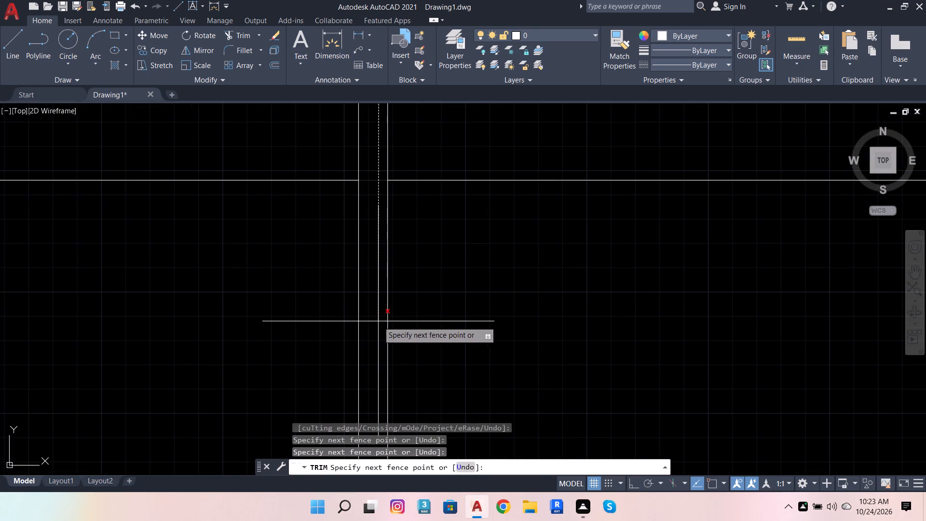
left_click(378, 321)
scroll(379, 346, "down", 6)
scroll(480, 261, "up", 2)
key("Escape")
key("Escape")
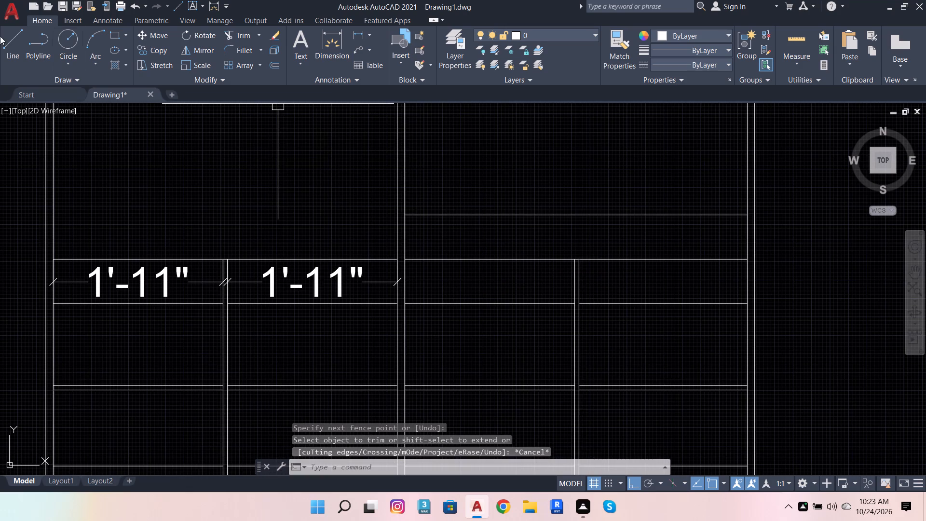
Draw a 6" vertical line from the midpoint of the right bay's topmost 6"-spaced horizontal line down to the midpoint of the line below.
left_click(5, 41)
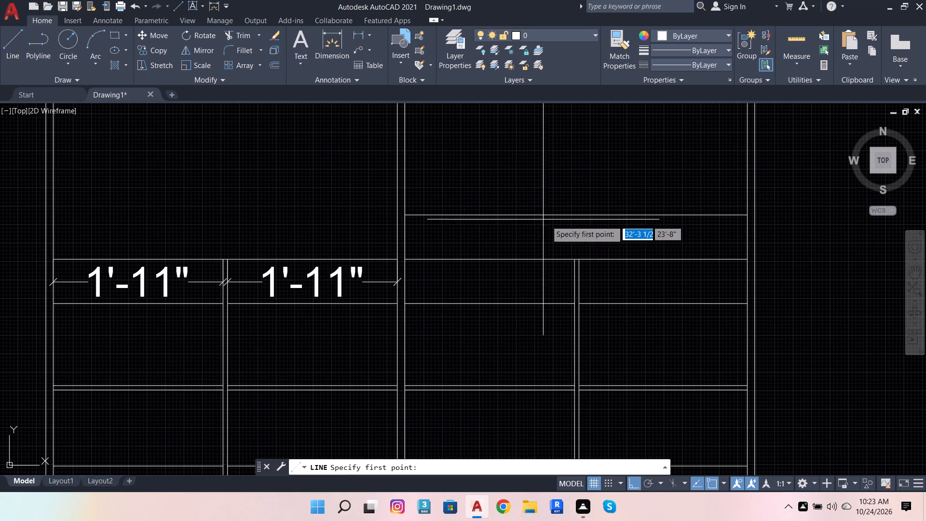
right_click(548, 242, "shift")
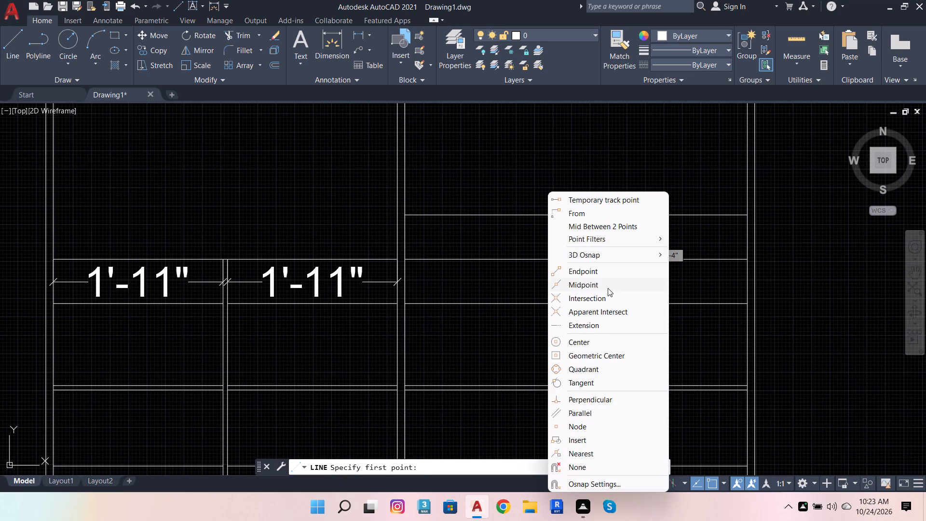
left_click(607, 288)
left_click(577, 212)
scroll(579, 259, "up", 2)
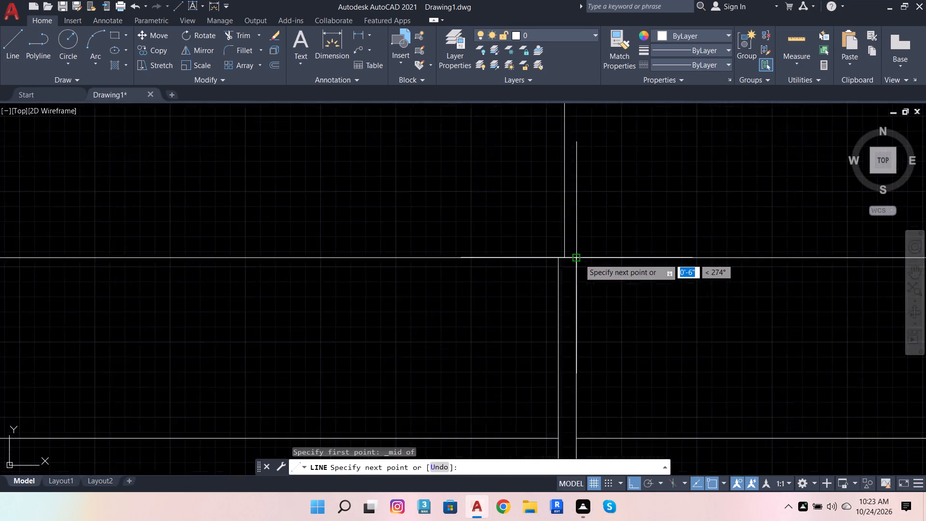
scroll(579, 259, "up", 4)
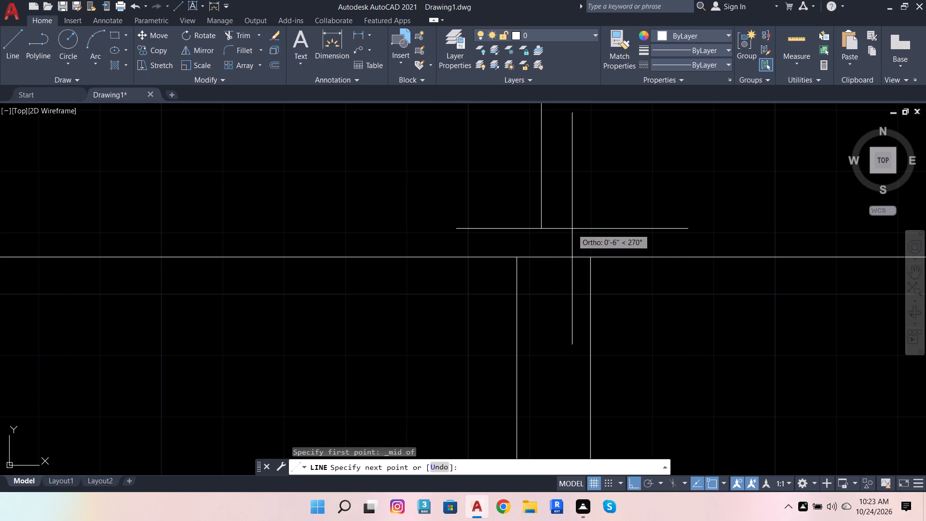
right_click(572, 229, "shift")
left_click(607, 283)
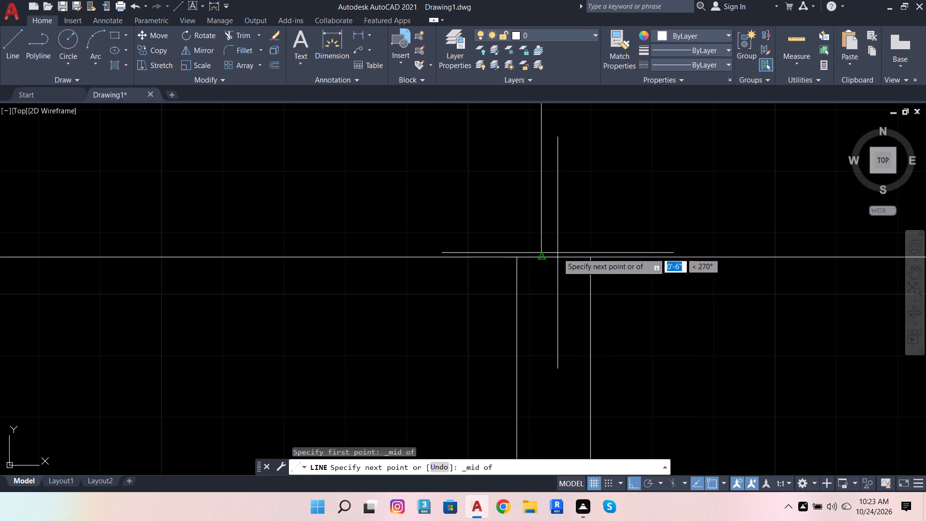
left_click(543, 254)
scroll(606, 245, "down", 4)
key("Escape")
key("Escape")
scroll(599, 275, "down", 4)
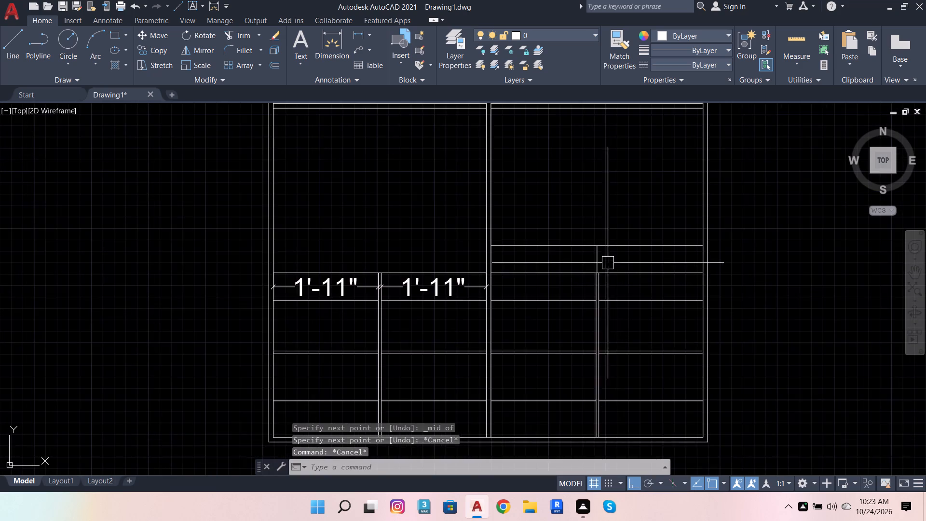
Continue from that 6" line with a vertical centre line about 3'-0 1/2" long between the right bay's divider lines, ending past the inner bottom edge.
scroll(616, 260, "up", 2)
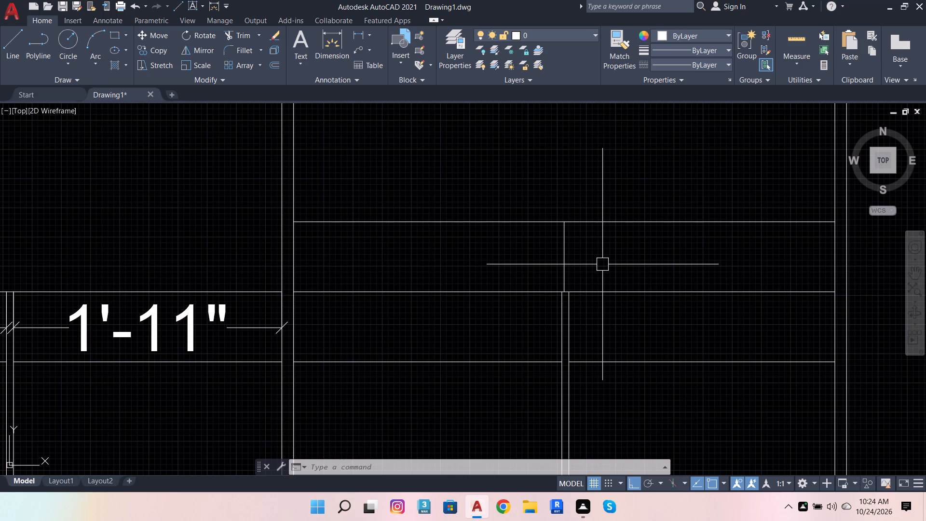
scroll(605, 261, "down", 5)
scroll(610, 308, "up", 4)
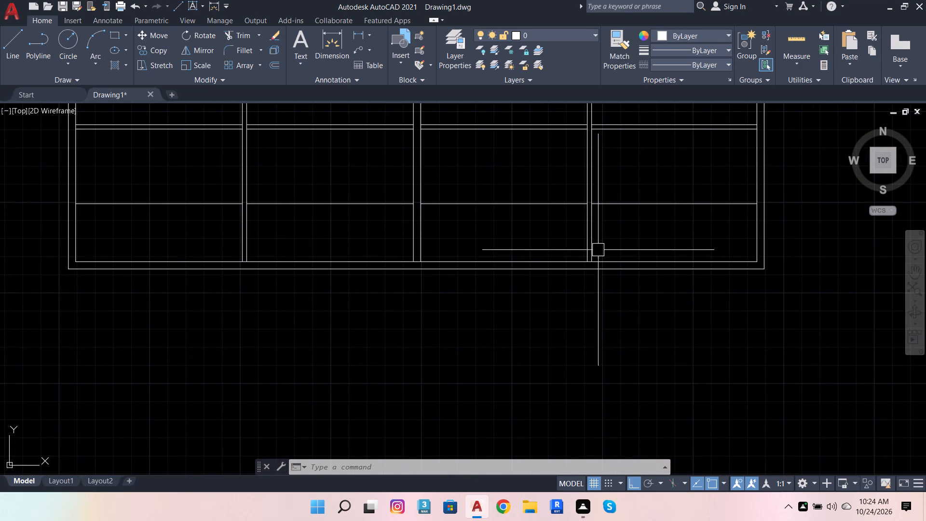
scroll(597, 311, "down", 2)
scroll(613, 192, "up", 3)
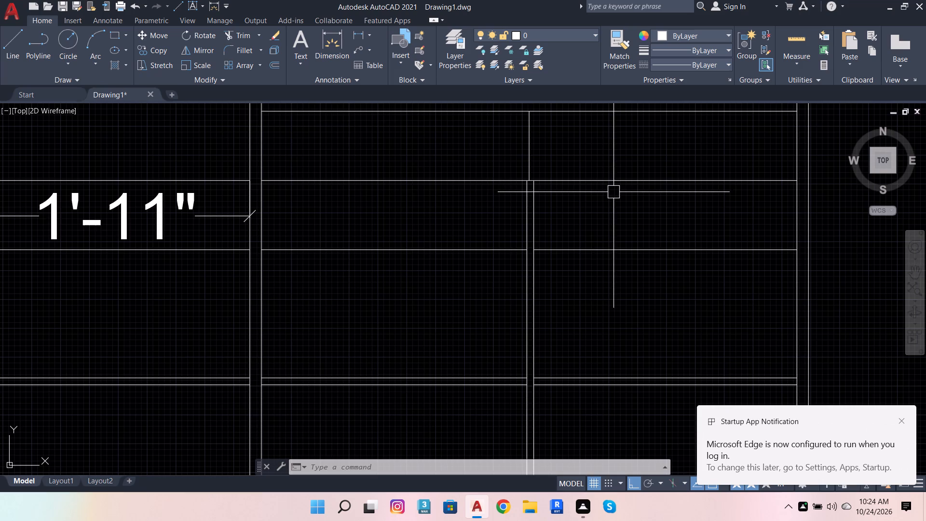
left_click(7, 41)
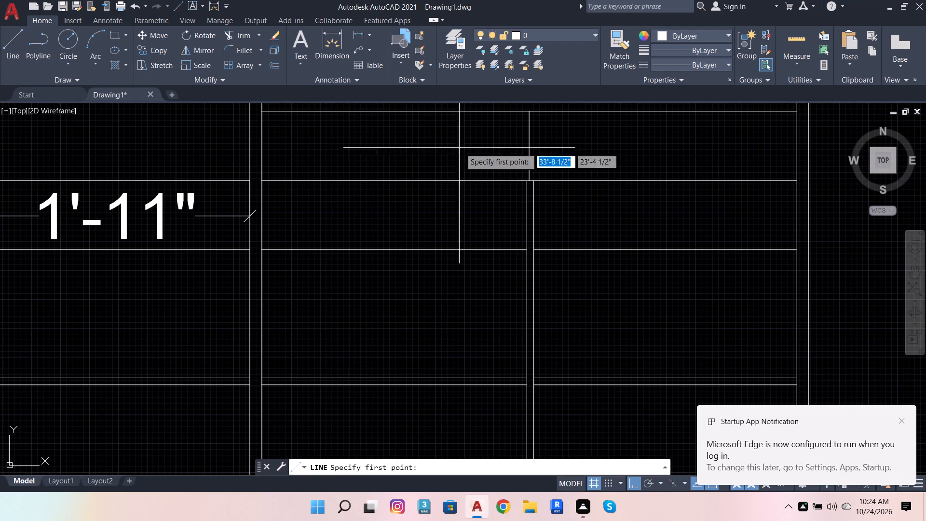
scroll(602, 185, "up", 1)
left_click(485, 176)
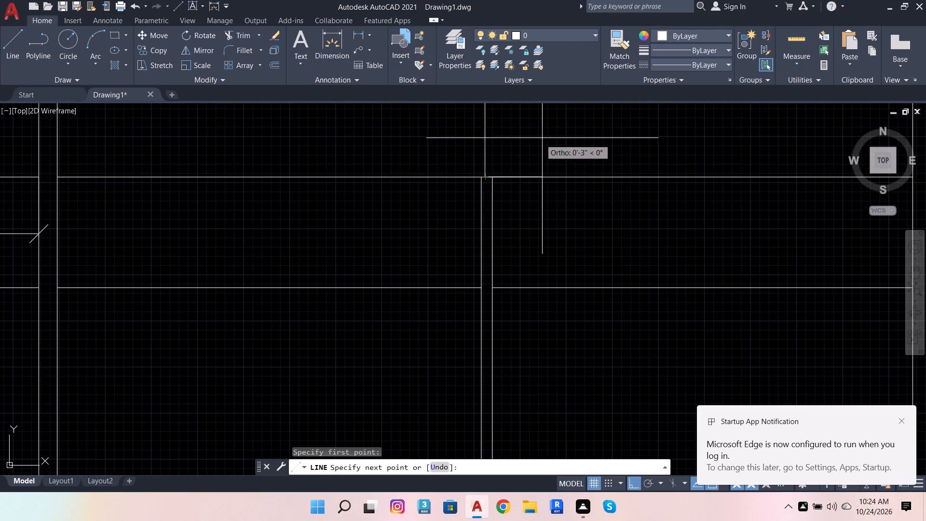
scroll(542, 138, "down", 4)
scroll(532, 245, "up", 6)
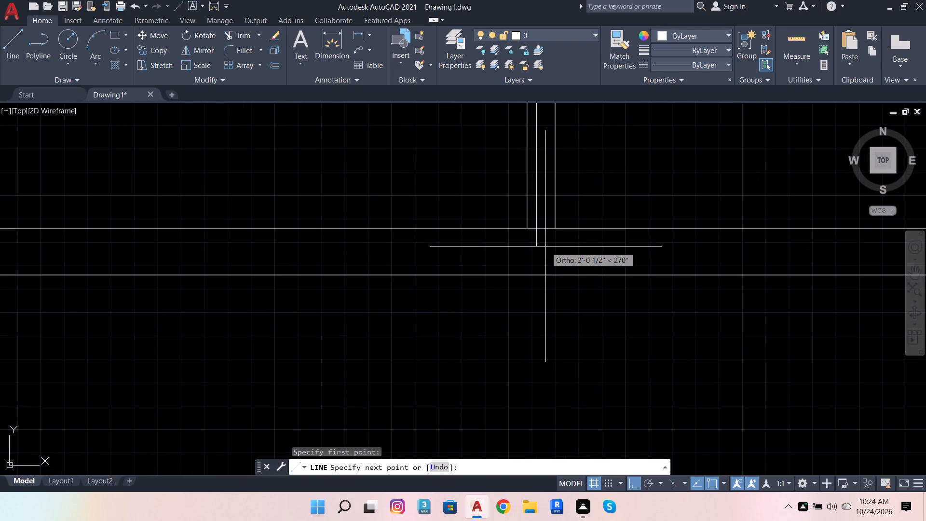
left_click(549, 244)
scroll(558, 250, "down", 3)
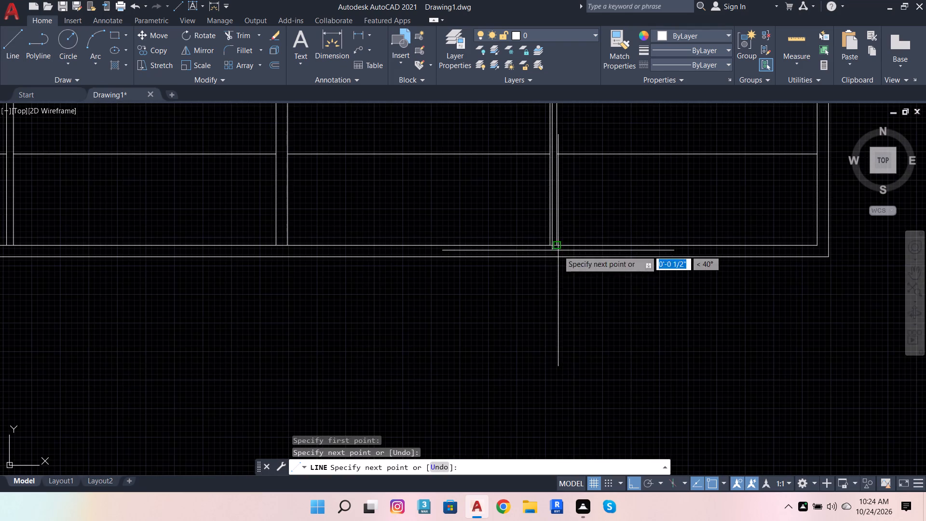
key("space")
scroll(526, 265, "down", 3)
scroll(413, 178, "up", 3)
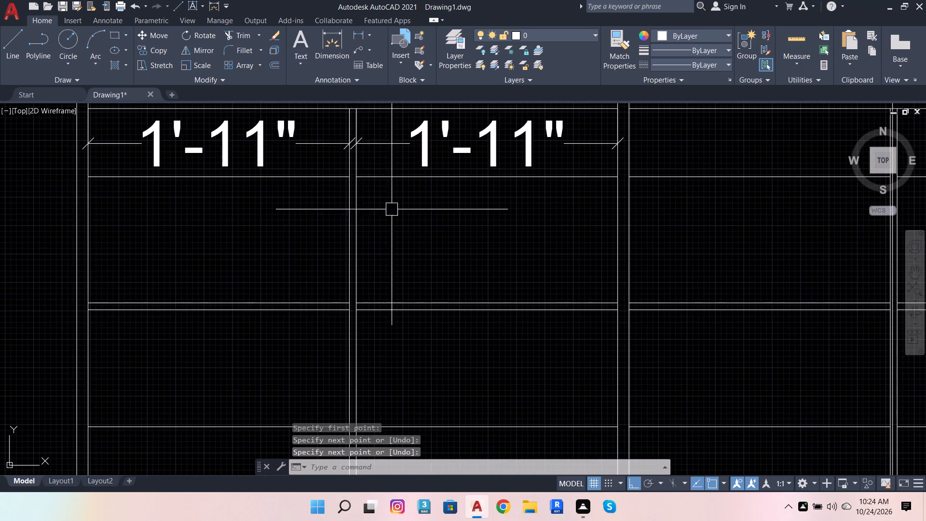
Draw a vertical centre line between the left bay's divider lines, from the midpoint at their top to just past the inner bottom edge.
scroll(397, 230, "down", 2)
key("space")
scroll(378, 182, "up", 3)
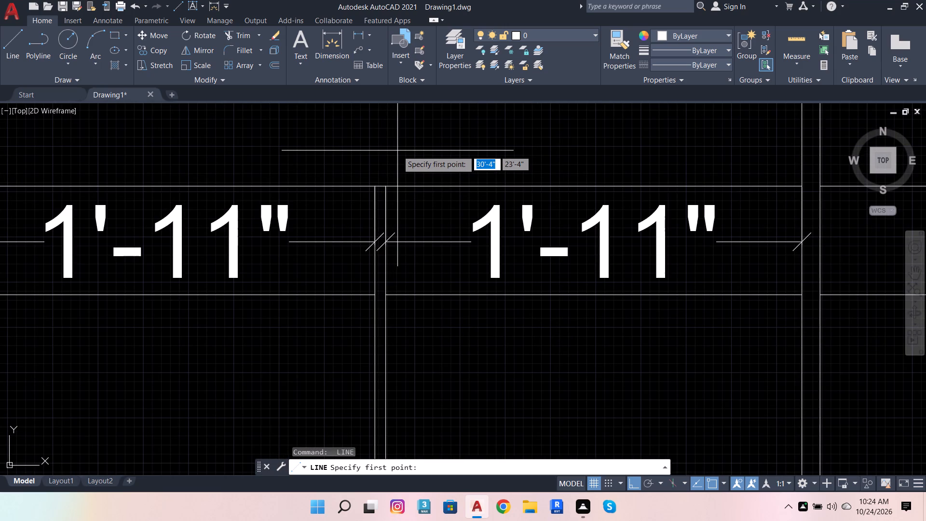
right_click(397, 151, "shift")
left_click(449, 242)
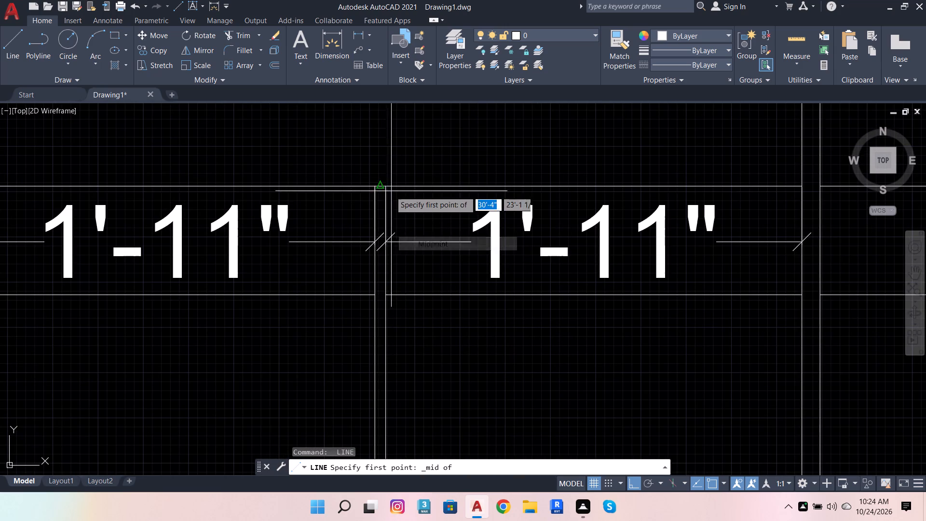
left_click(378, 188)
scroll(416, 160, "down", 4)
scroll(418, 270, "up", 5)
scroll(348, 227, "up", 2)
left_click(346, 227)
scroll(368, 253, "down", 5)
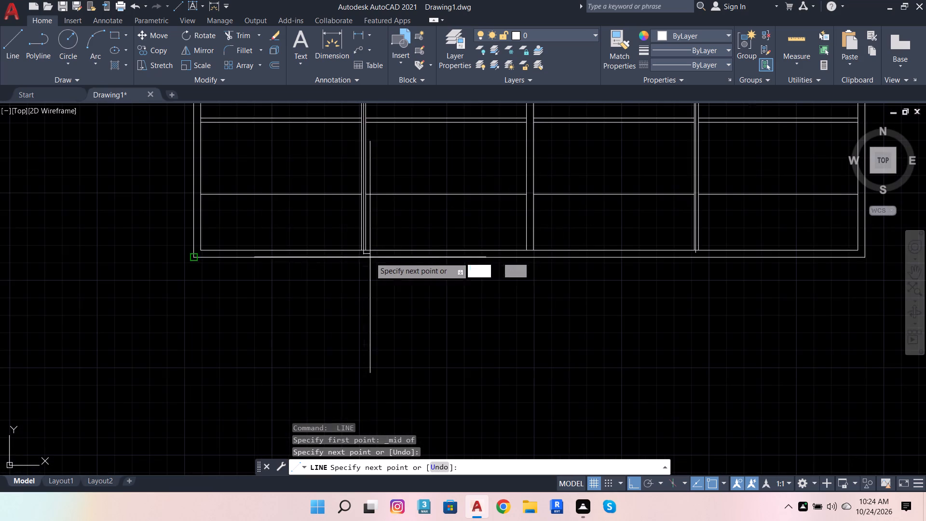
key("grave")
key("Escape")
key("Escape")
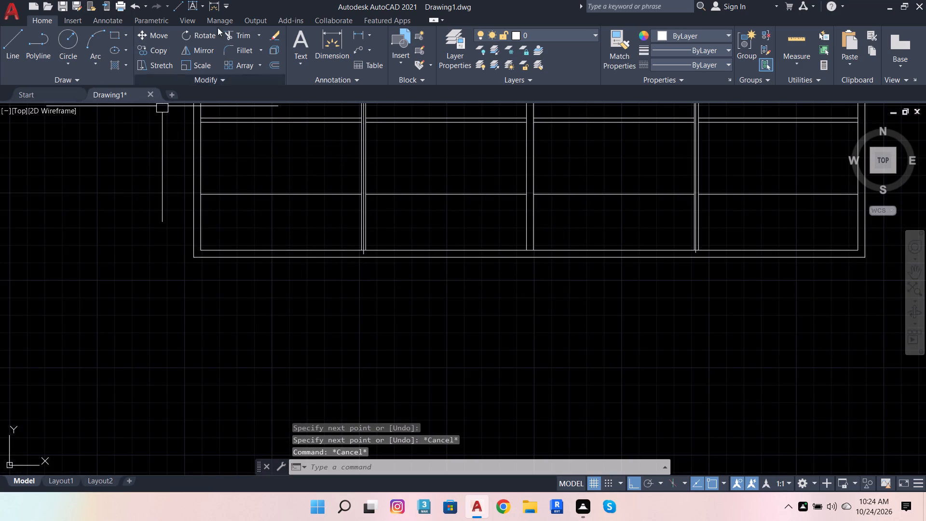
Trim the left bay's two divider lines below the lowest horizontal line and extend that horizontal line's two pieces to the centre line.
left_click(241, 39)
scroll(327, 173, "up", 2)
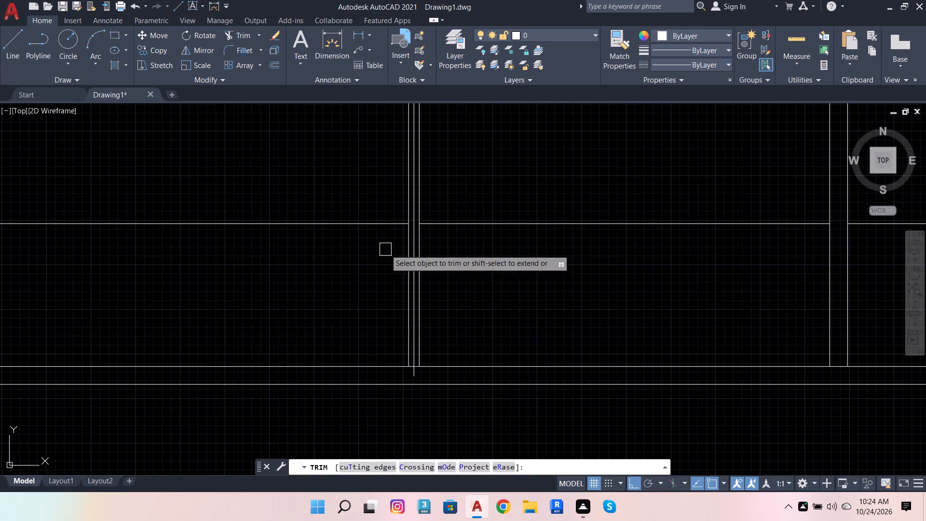
left_click(425, 256)
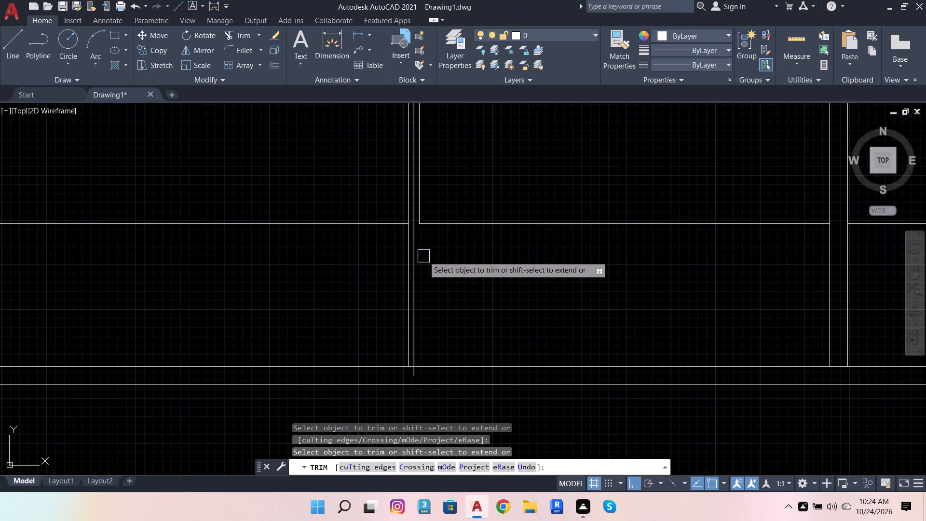
left_click(404, 260)
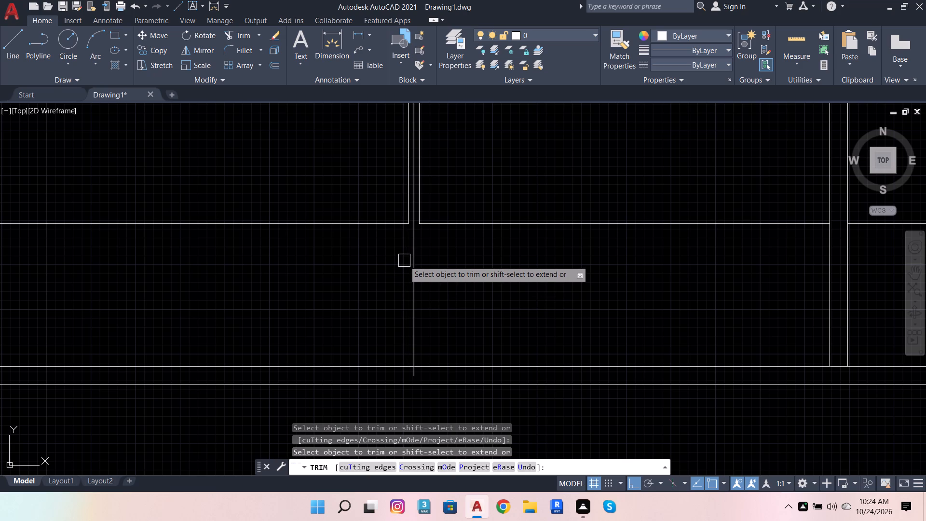
left_click(457, 224, "shift")
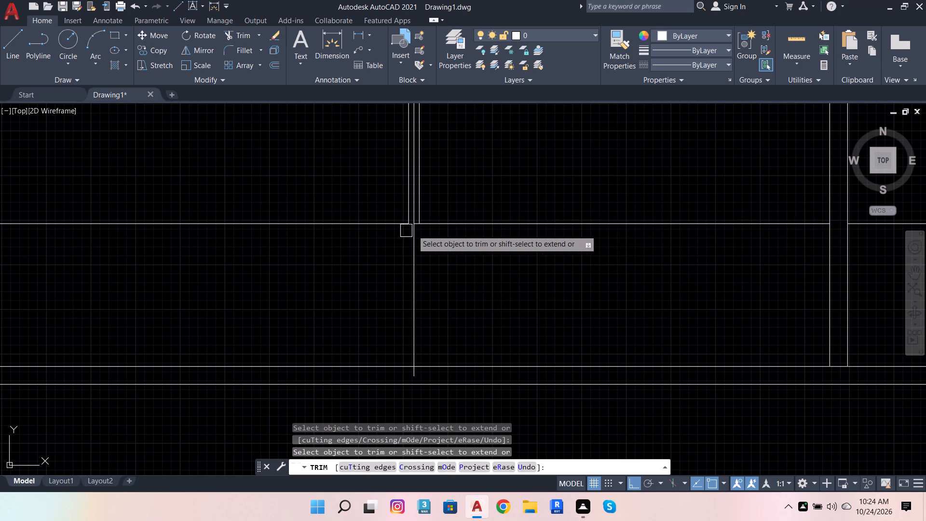
left_click(393, 226, "shift")
Trim the left bay's centre line below the inner bottom edge and between the two divider lines.
scroll(418, 391, "up", 2)
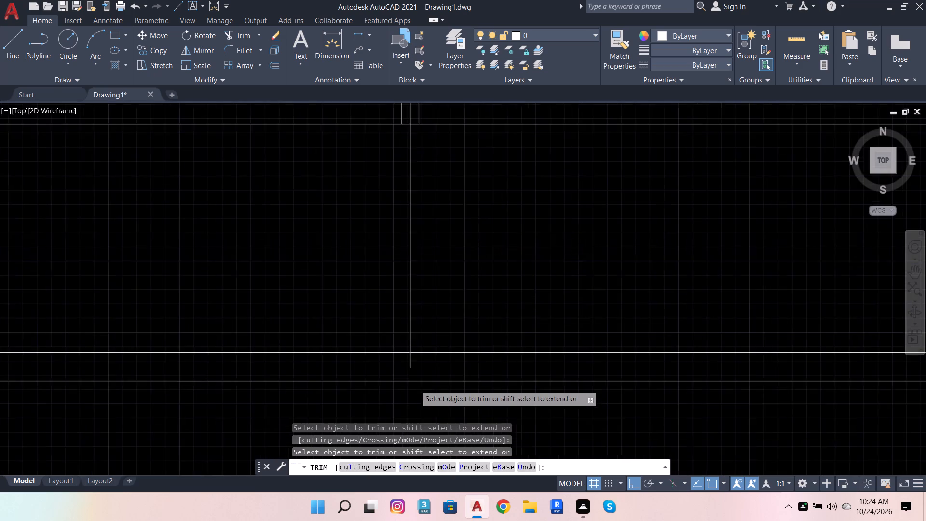
scroll(415, 385, "up", 1)
left_click(402, 328)
scroll(305, 407, "down", 5)
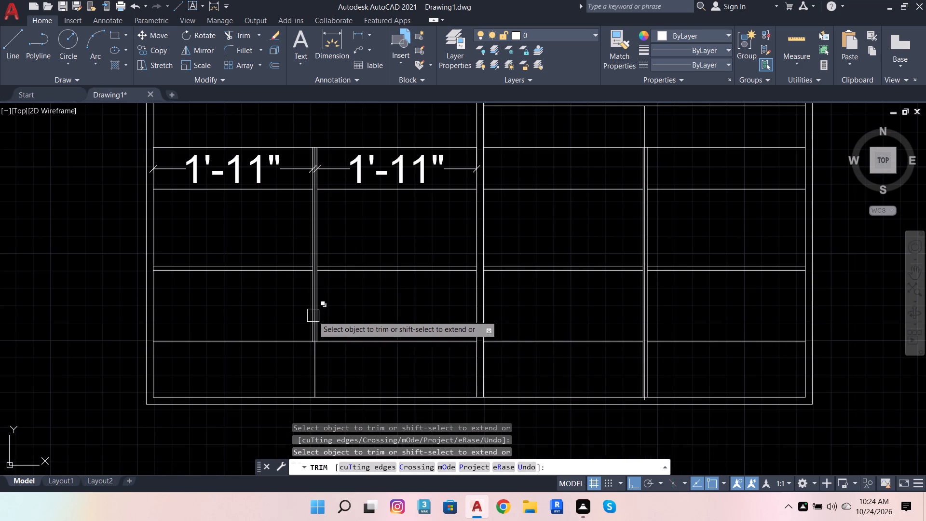
scroll(313, 315, "up", 4)
left_click(319, 317)
scroll(479, 331, "down", 5)
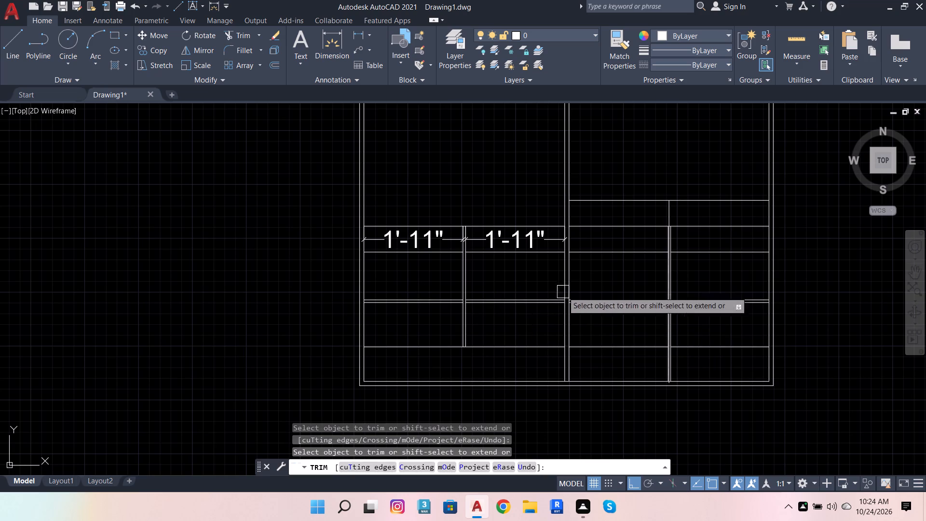
Extend the right bay's lowest horizontal line pieces to the centre line and trim the two divider lines below it.
scroll(693, 350, "up", 3)
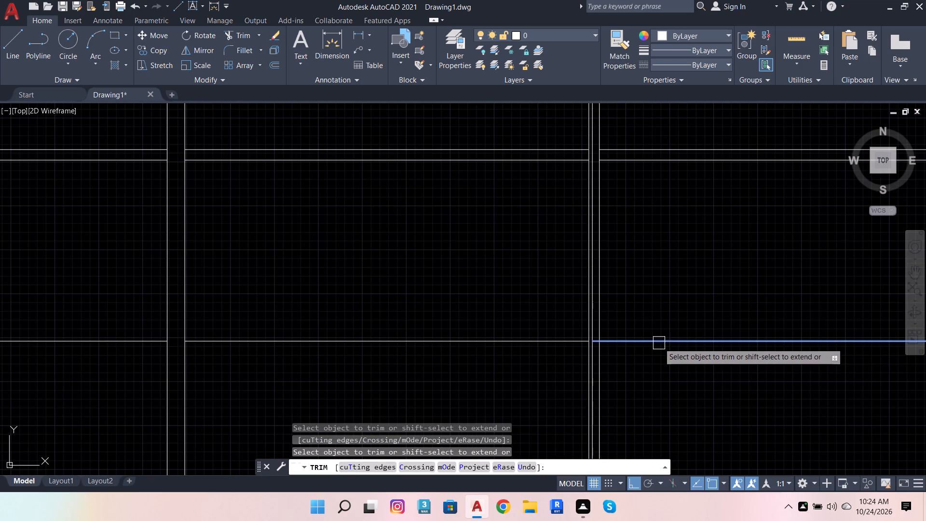
left_click(659, 343, "shift")
left_click(563, 343, "shift")
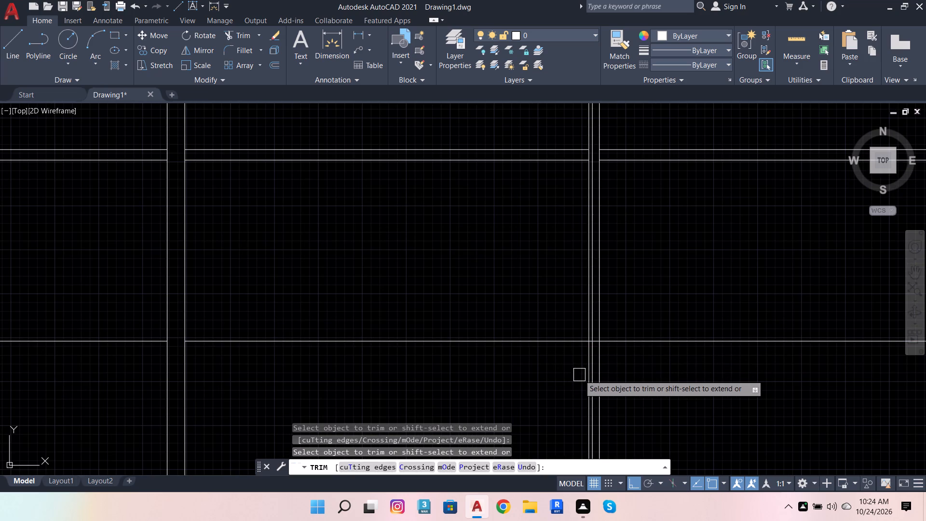
left_click(583, 377)
left_click(601, 375)
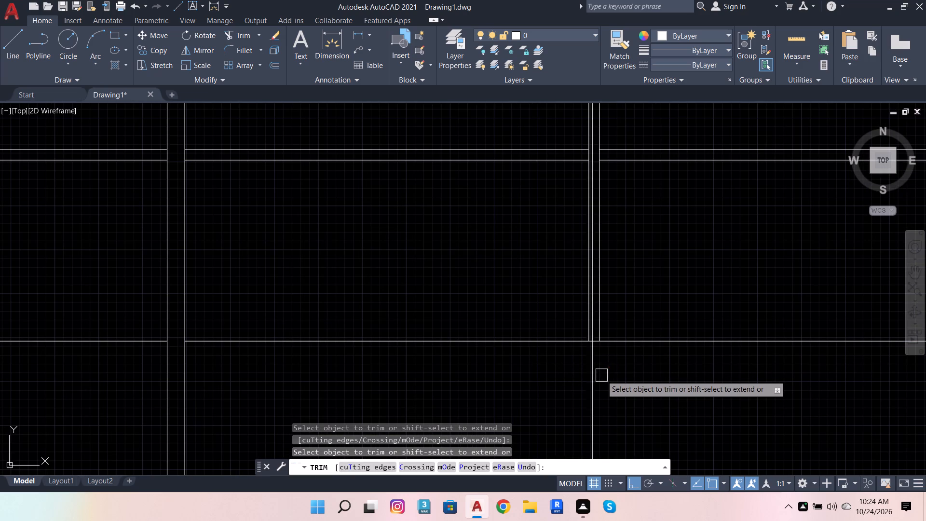
Trim the right bay's centre line between the two divider lines, keeping its part below the lowest horizontal line.
scroll(592, 334, "up", 3)
left_click(592, 329)
scroll(609, 400, "down", 5)
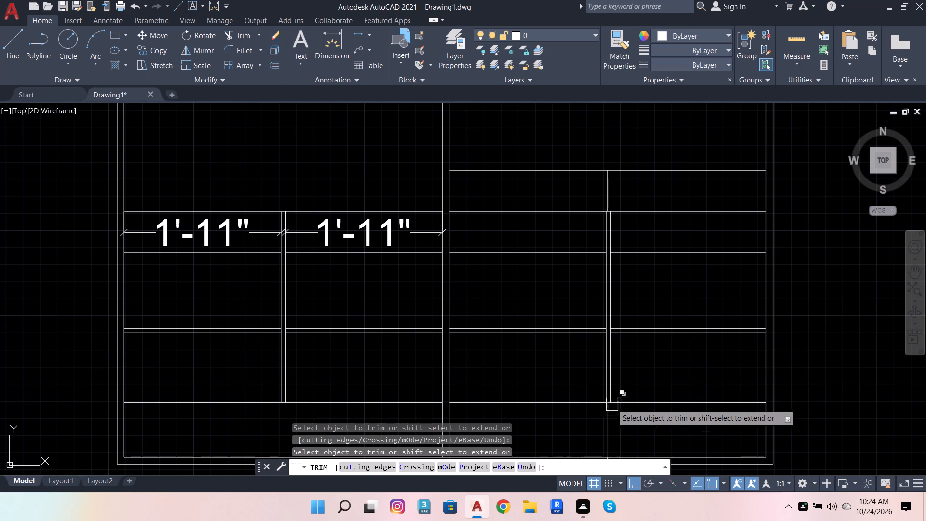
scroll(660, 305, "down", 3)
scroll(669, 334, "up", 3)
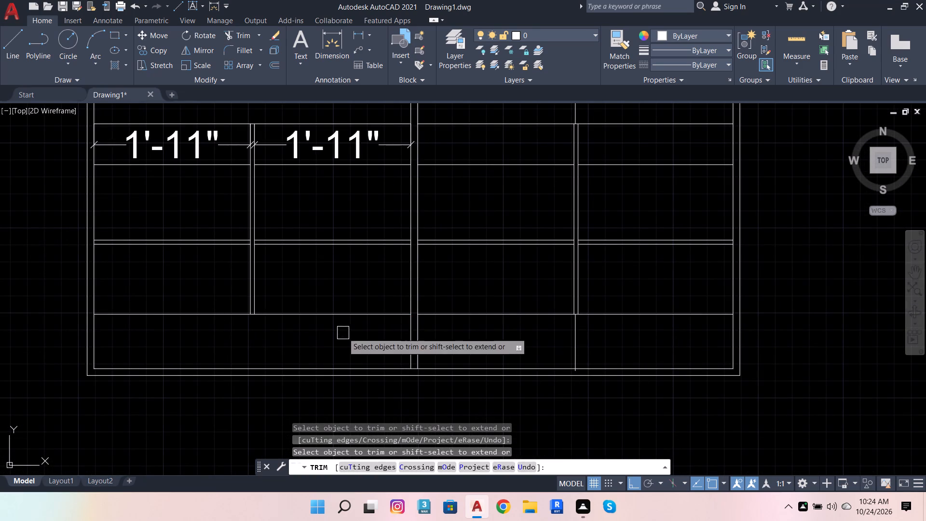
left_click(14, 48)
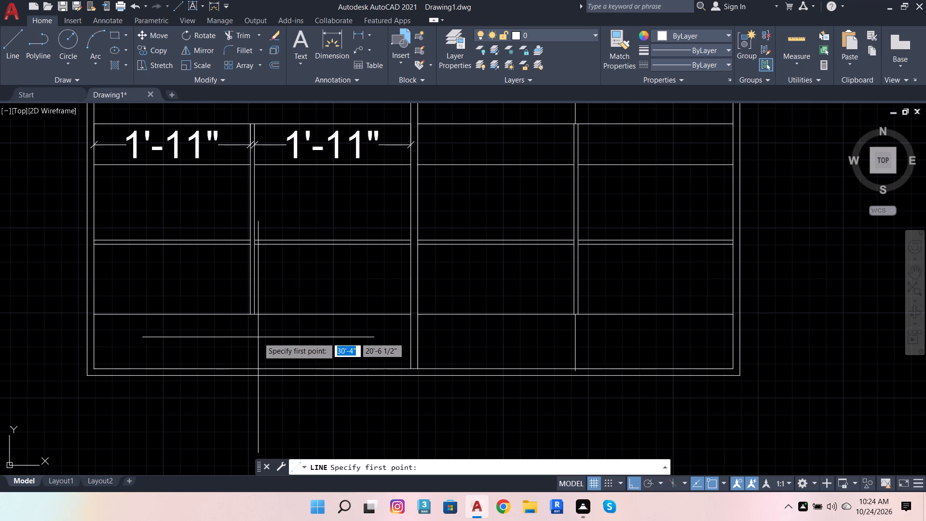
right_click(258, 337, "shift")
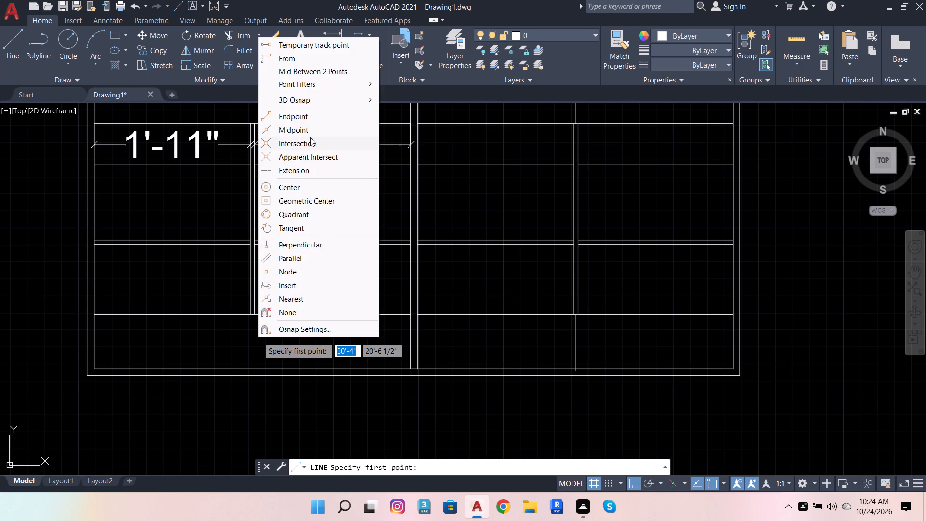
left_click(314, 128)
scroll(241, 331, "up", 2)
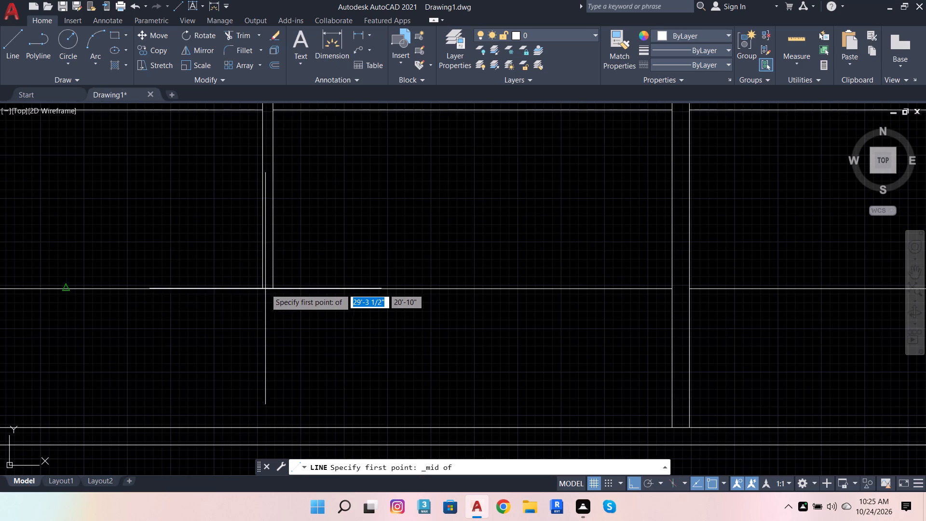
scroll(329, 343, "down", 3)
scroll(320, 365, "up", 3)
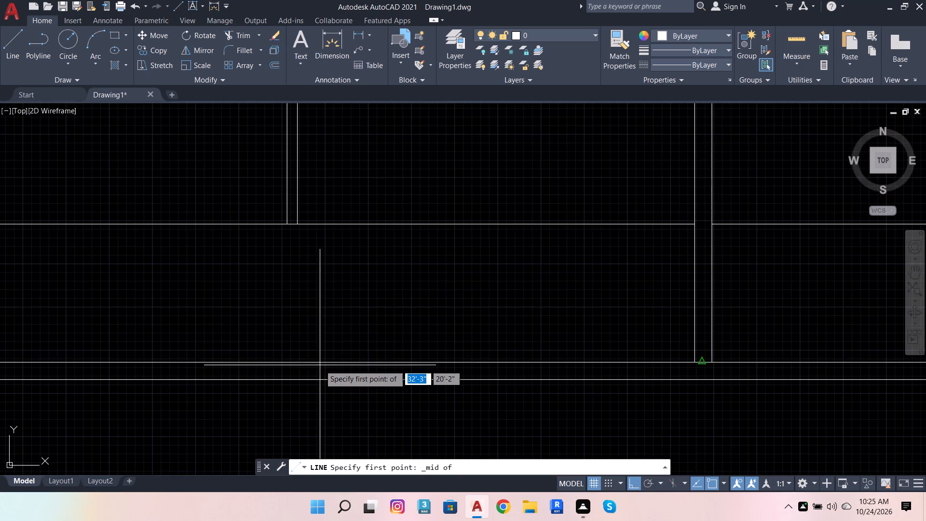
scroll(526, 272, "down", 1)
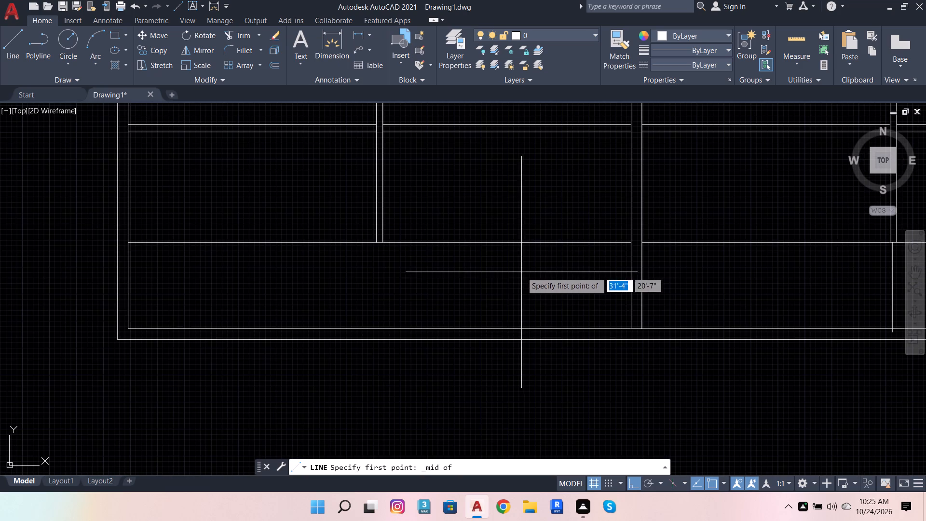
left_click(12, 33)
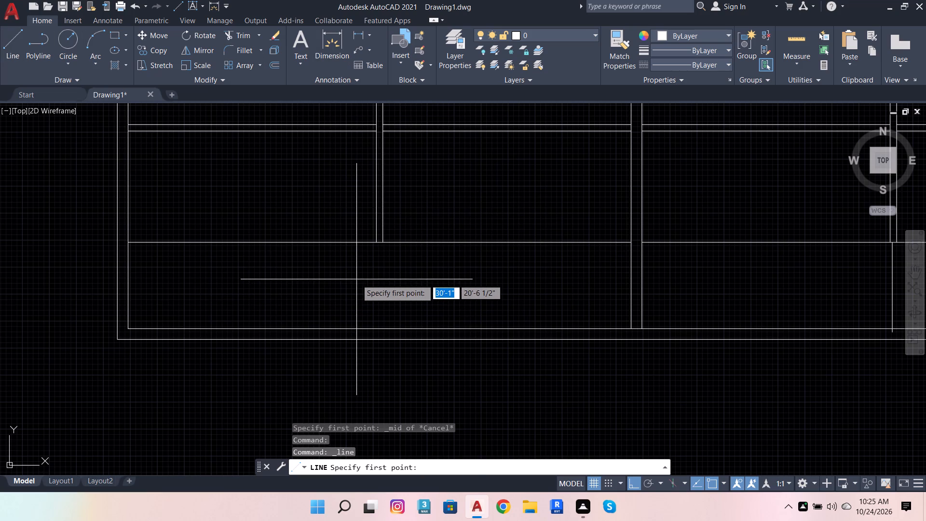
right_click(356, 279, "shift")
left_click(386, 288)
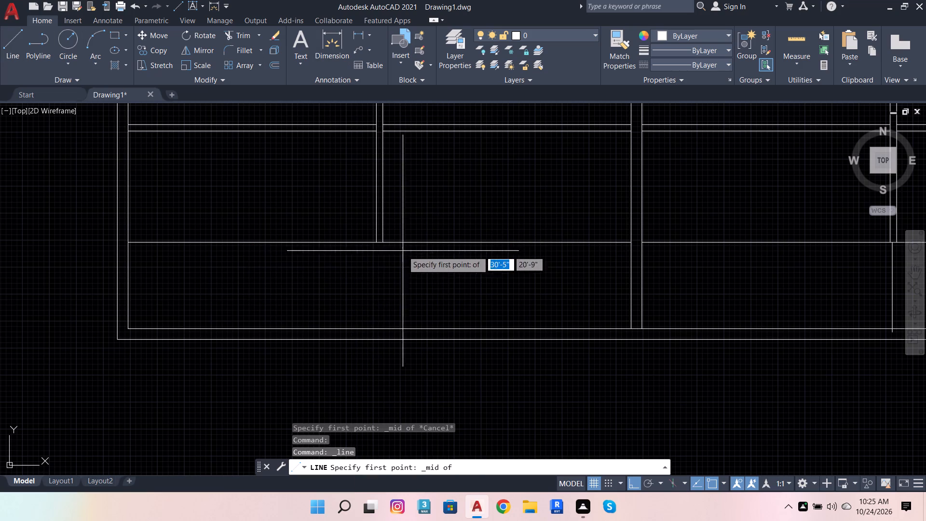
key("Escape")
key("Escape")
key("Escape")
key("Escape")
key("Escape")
Join the two pieces of the left bay's lowest horizontal line into one line.
left_click(463, 244)
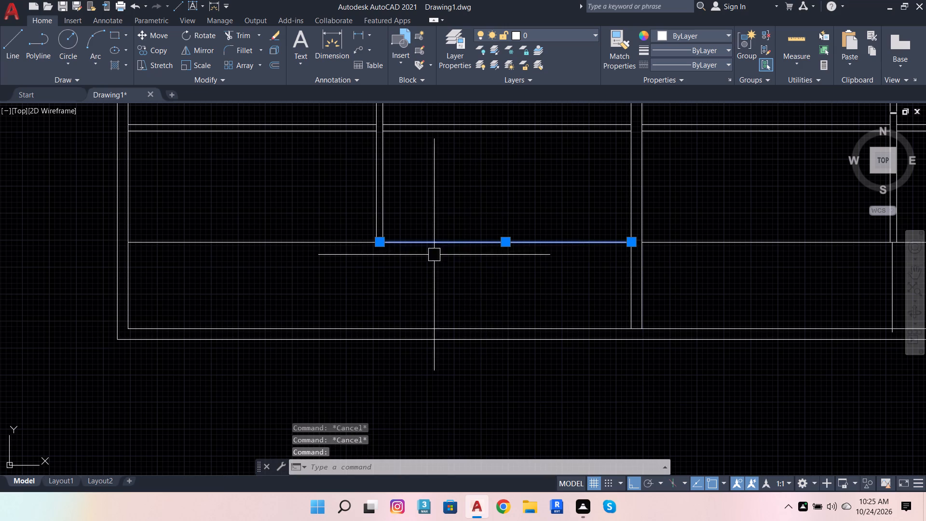
left_click(340, 241)
key("j")
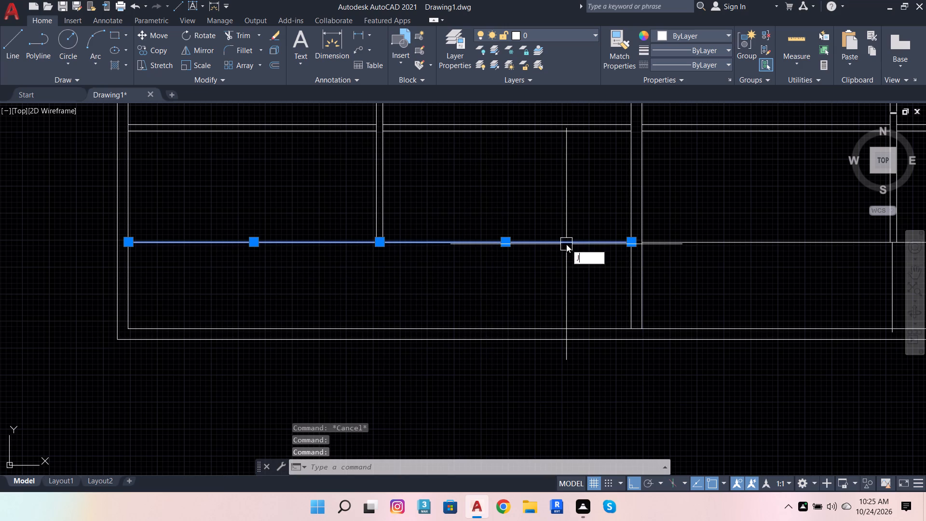
key("Return")
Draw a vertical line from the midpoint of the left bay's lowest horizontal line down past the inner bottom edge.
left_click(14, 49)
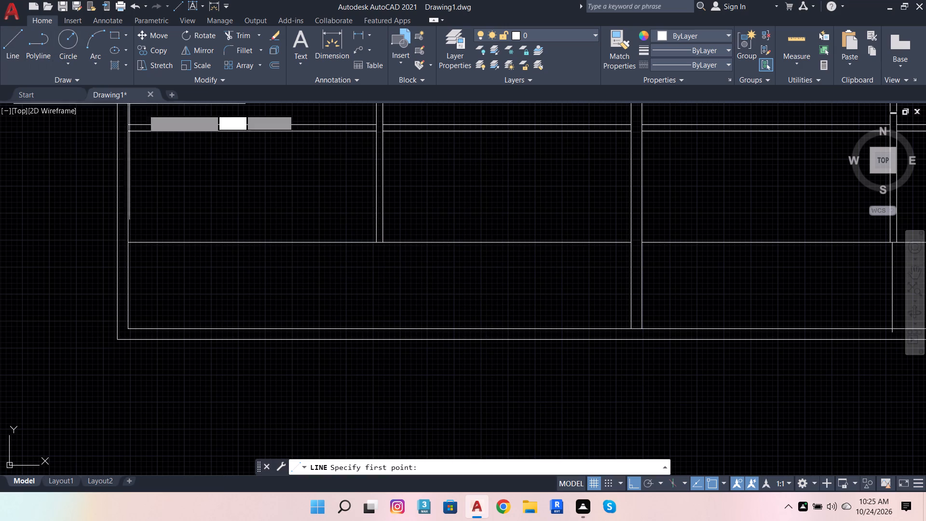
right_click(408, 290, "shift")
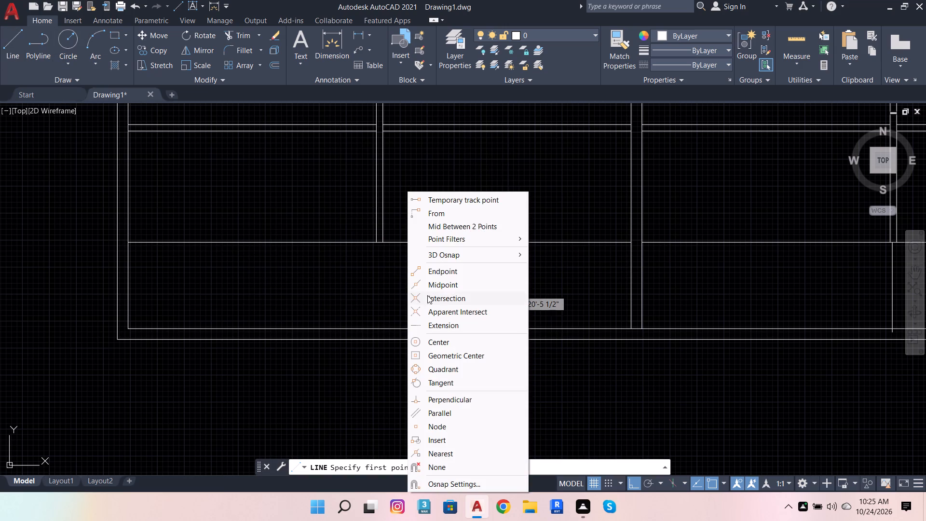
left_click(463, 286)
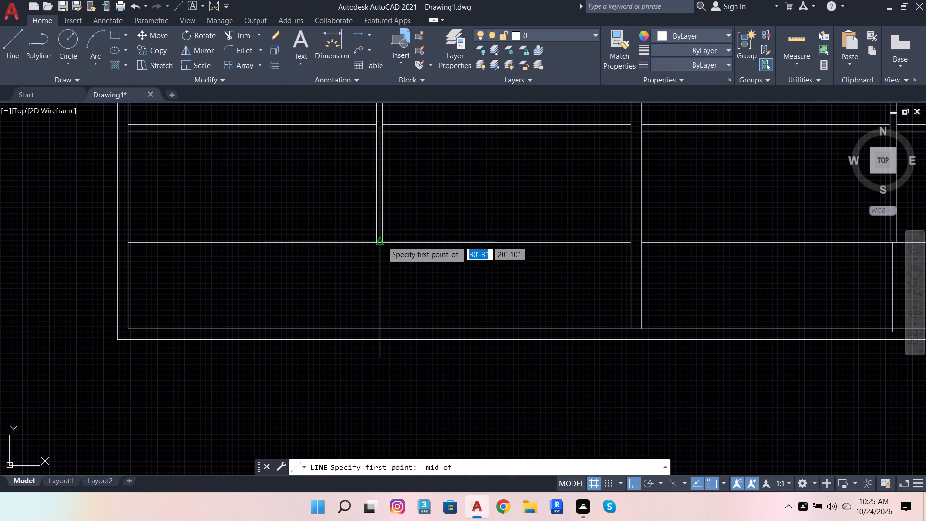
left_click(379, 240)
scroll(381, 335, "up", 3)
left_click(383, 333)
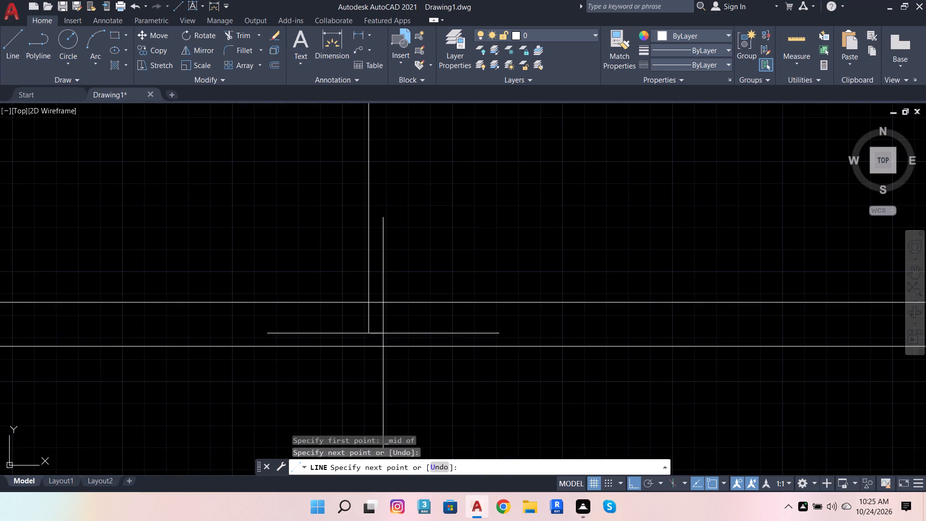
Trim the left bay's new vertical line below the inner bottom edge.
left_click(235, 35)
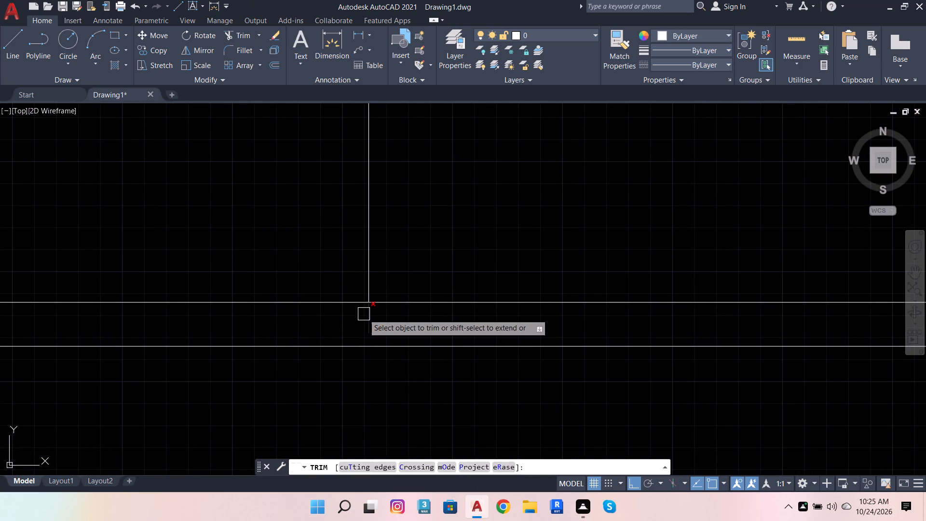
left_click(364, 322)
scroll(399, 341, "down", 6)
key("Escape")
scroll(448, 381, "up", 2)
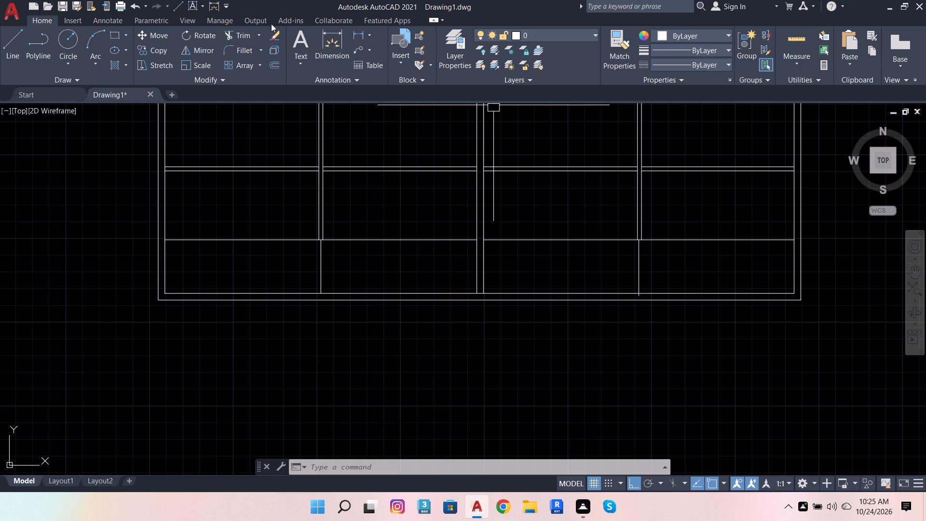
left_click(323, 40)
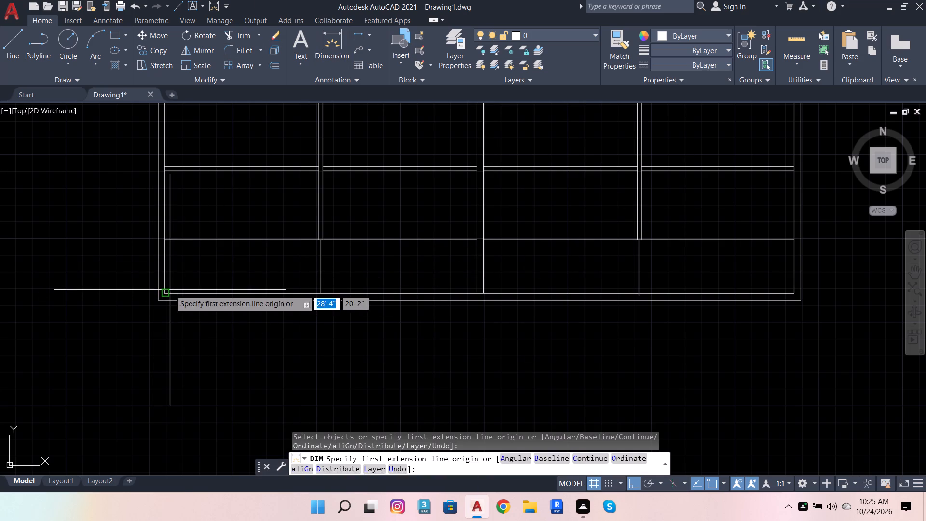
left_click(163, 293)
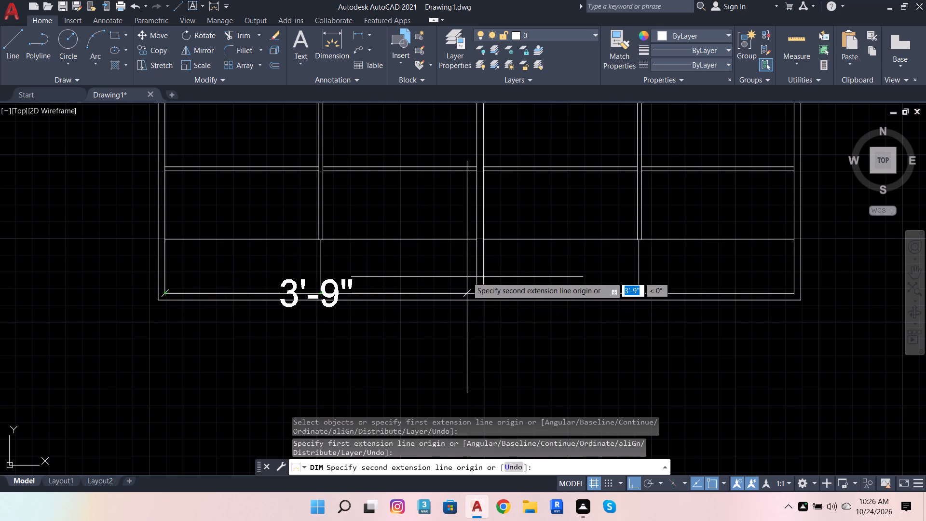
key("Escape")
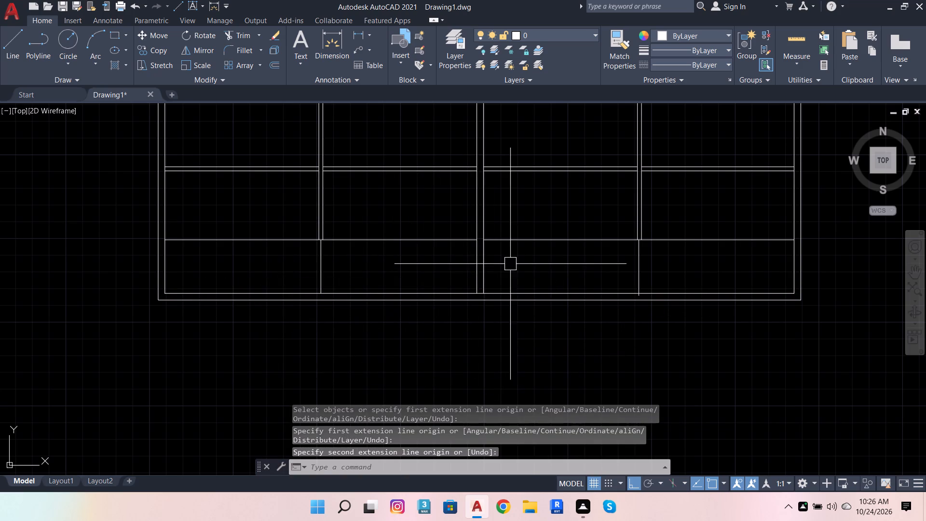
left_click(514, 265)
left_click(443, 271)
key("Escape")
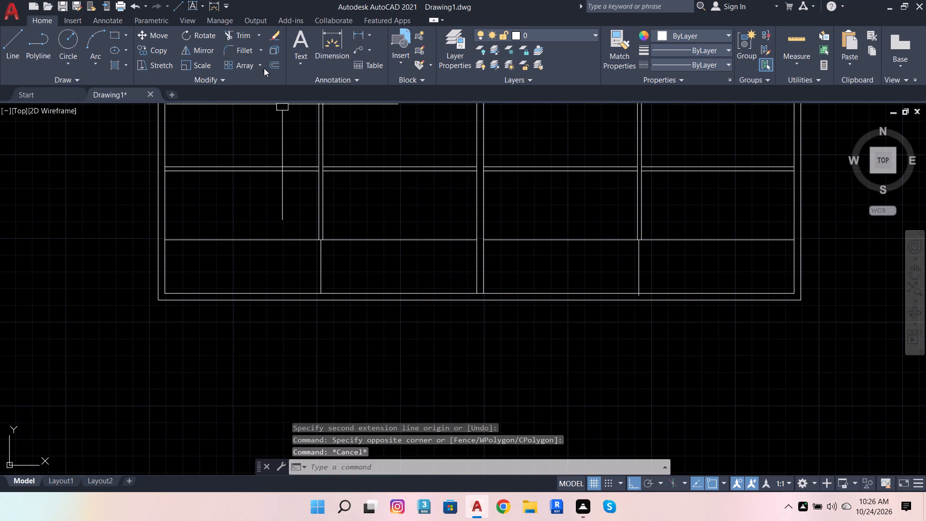
Trim both bays' centre lines and the two lines of the main central divider below the lowest horizontal line.
left_click(234, 31)
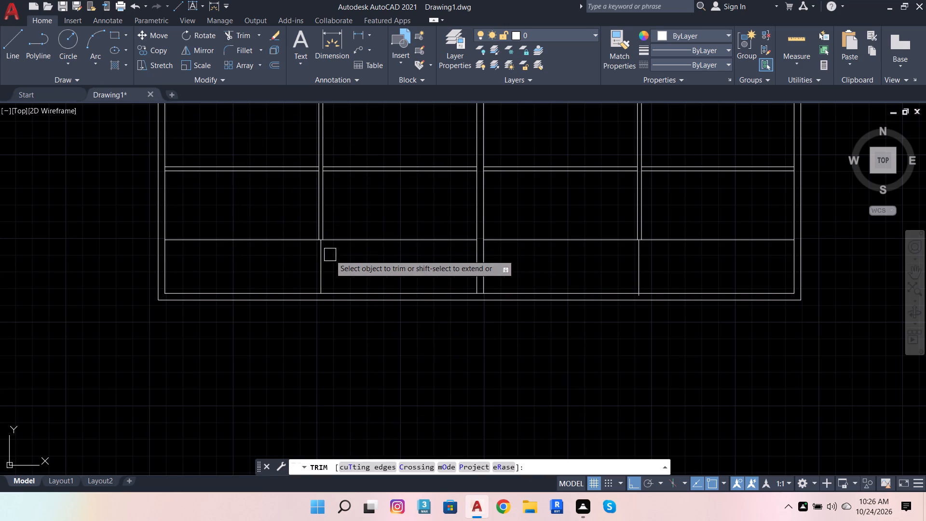
left_click(329, 255)
left_click(304, 260)
left_click(456, 272)
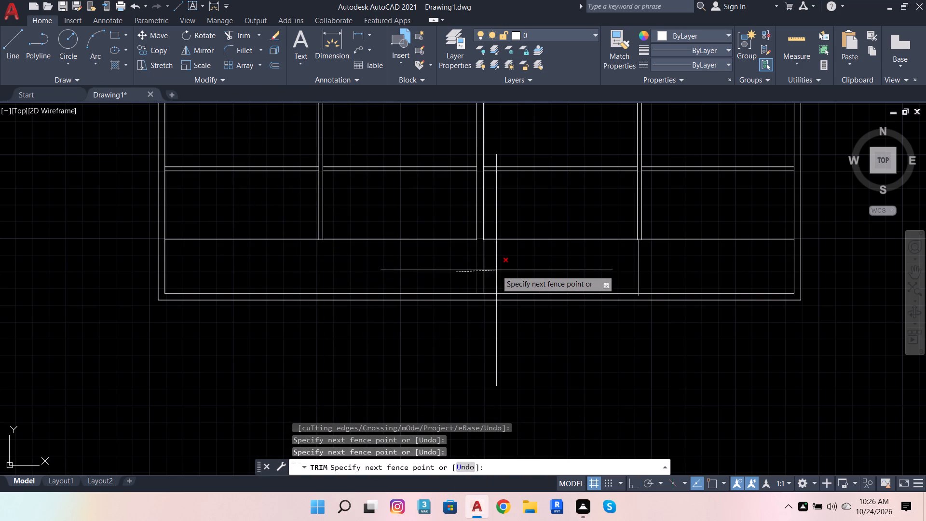
left_click(496, 270)
left_click(504, 243, "shift")
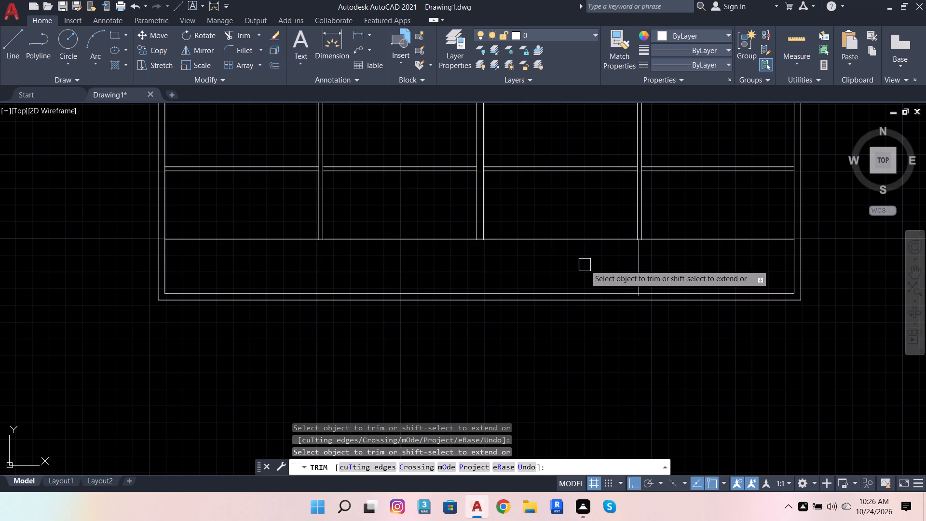
left_click(585, 265)
left_click(677, 264)
key("Escape")
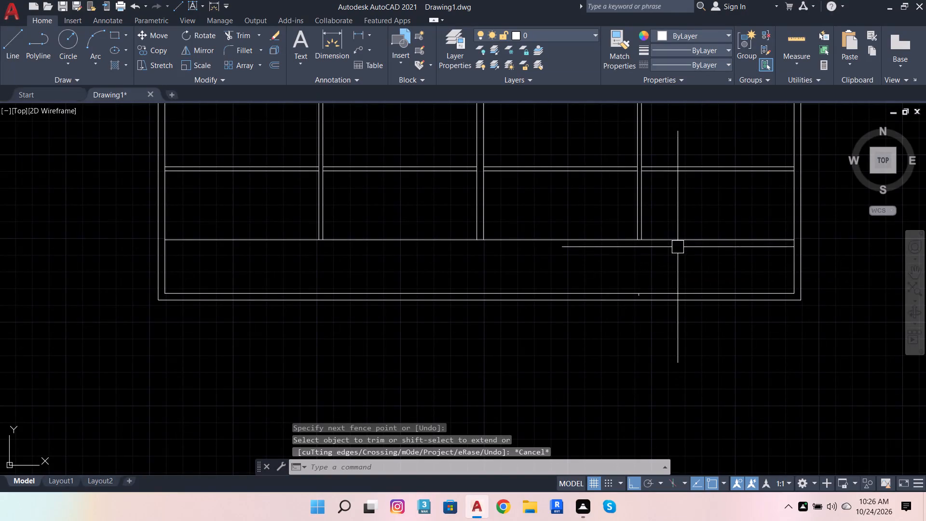
Join the lowest horizontal line's pieces across both bays into one continuous line.
left_click(685, 253)
left_click(678, 229)
left_click(601, 255)
left_click(562, 219)
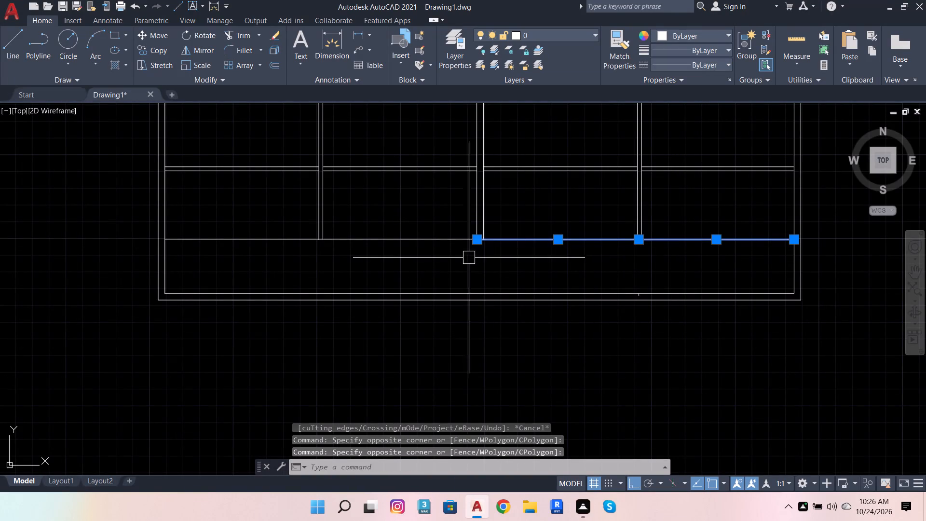
left_click(463, 251)
left_click(428, 233)
key("j")
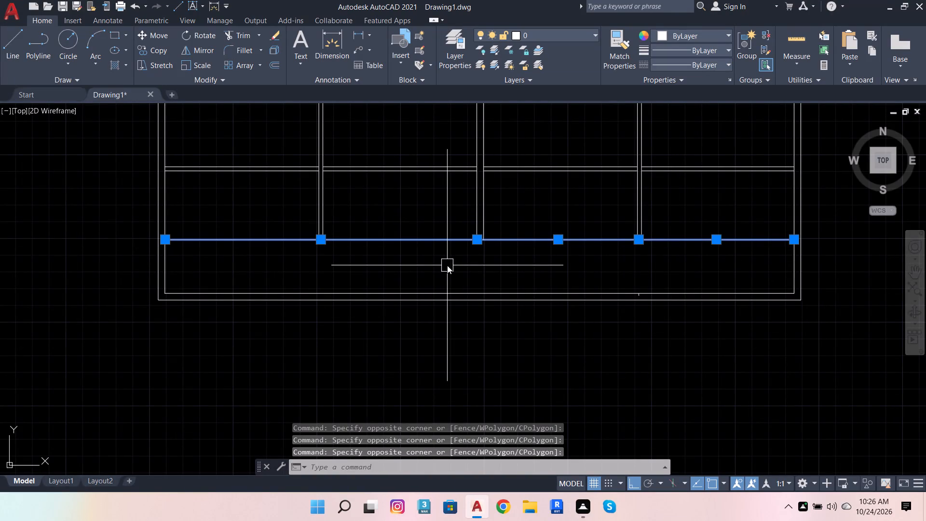
key("Return")
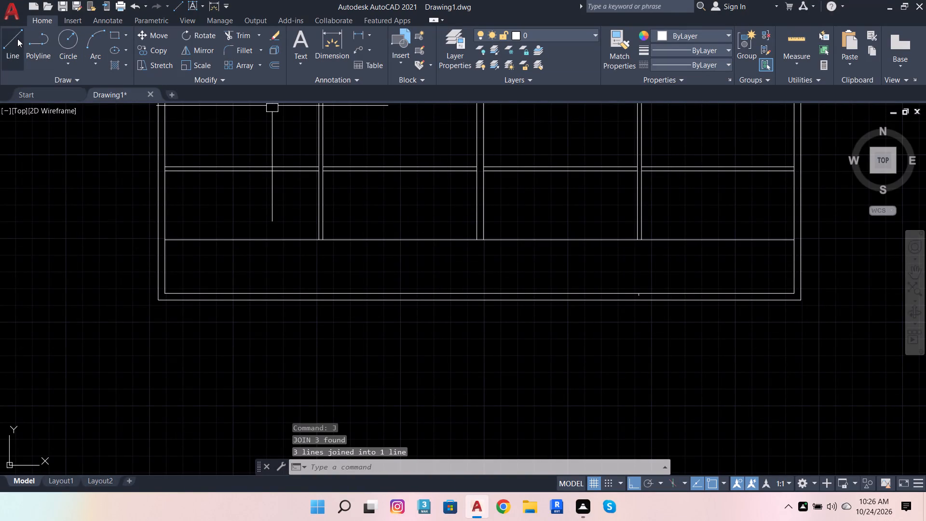
Draw a vertical line from the midpoint of the joined lowest horizontal line down past the inner bottom edge.
left_click(16, 37)
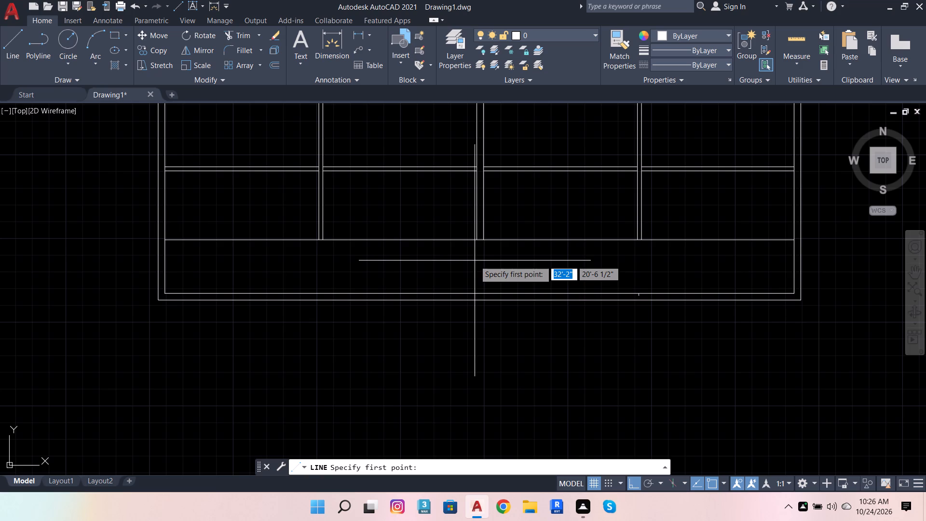
right_click(475, 260, "shift")
left_click(511, 288)
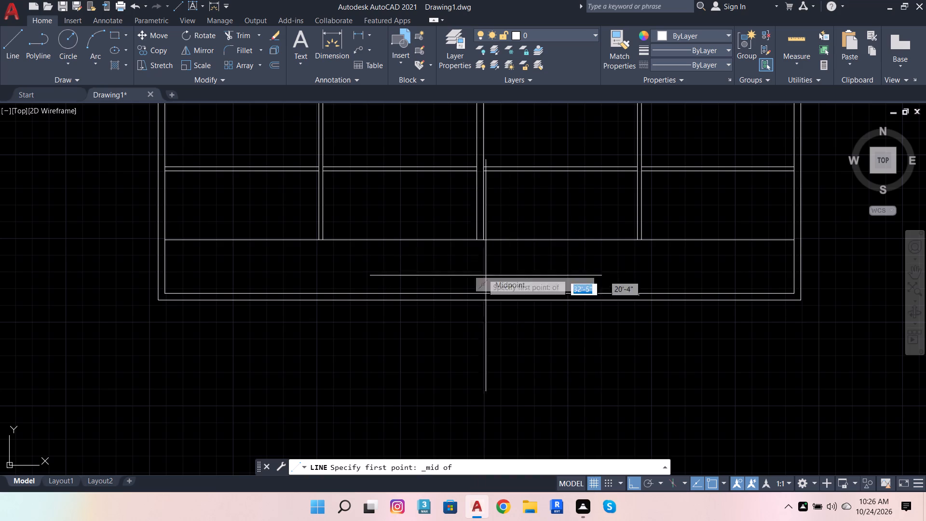
left_click(480, 240)
scroll(486, 280, "up", 3)
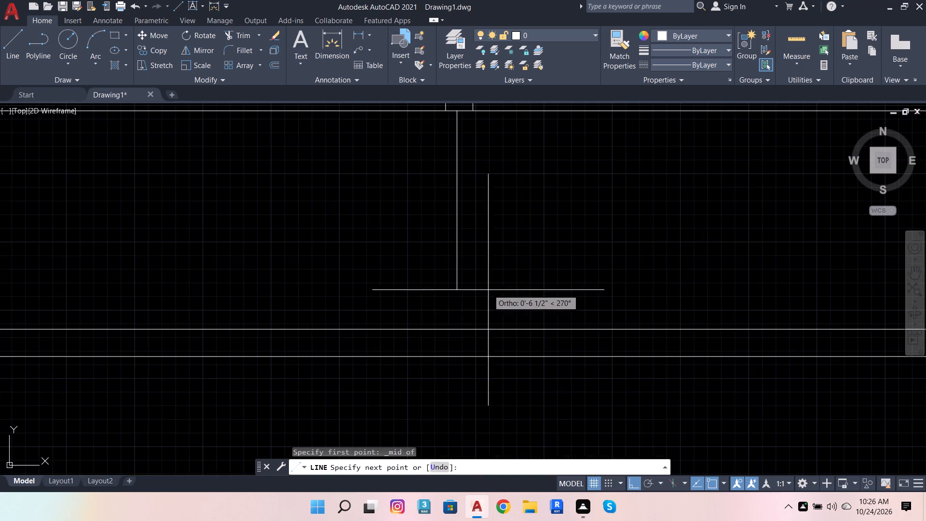
scroll(464, 346, "up", 2)
left_click(464, 346)
scroll(469, 349, "down", 4)
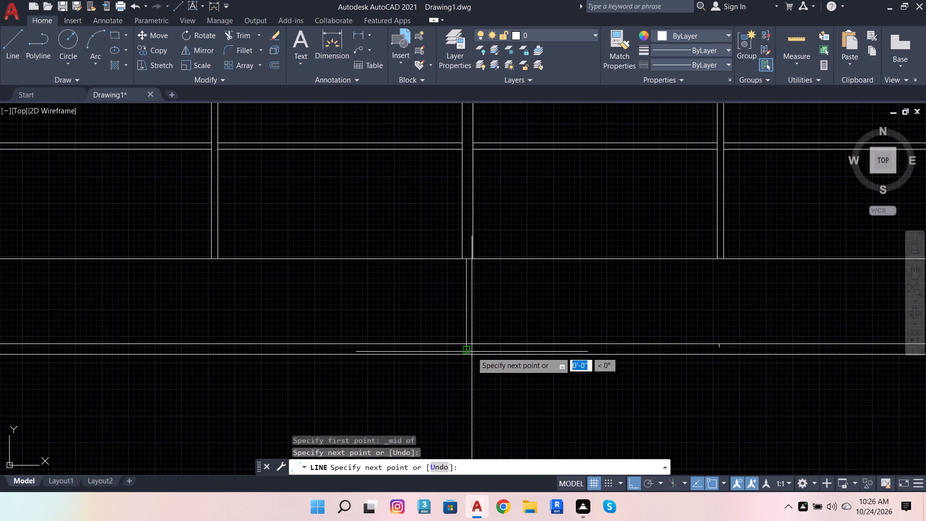
key("Escape")
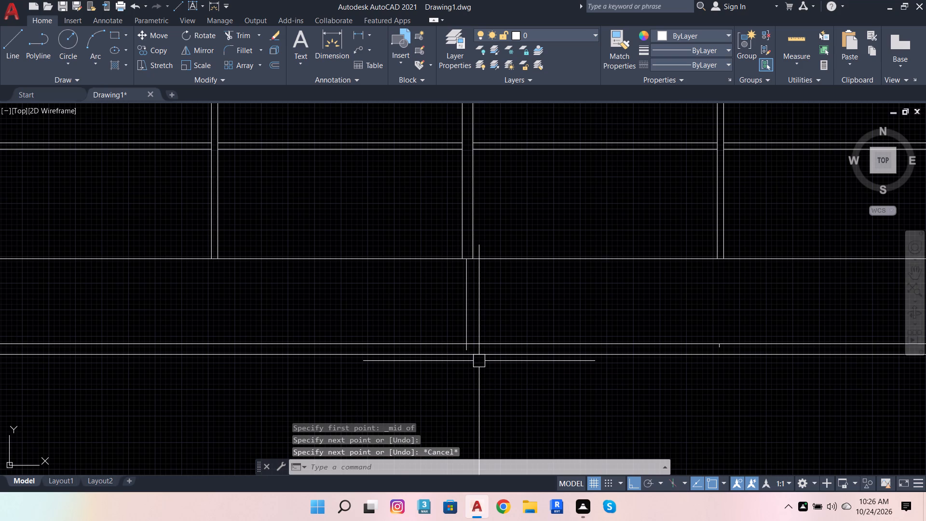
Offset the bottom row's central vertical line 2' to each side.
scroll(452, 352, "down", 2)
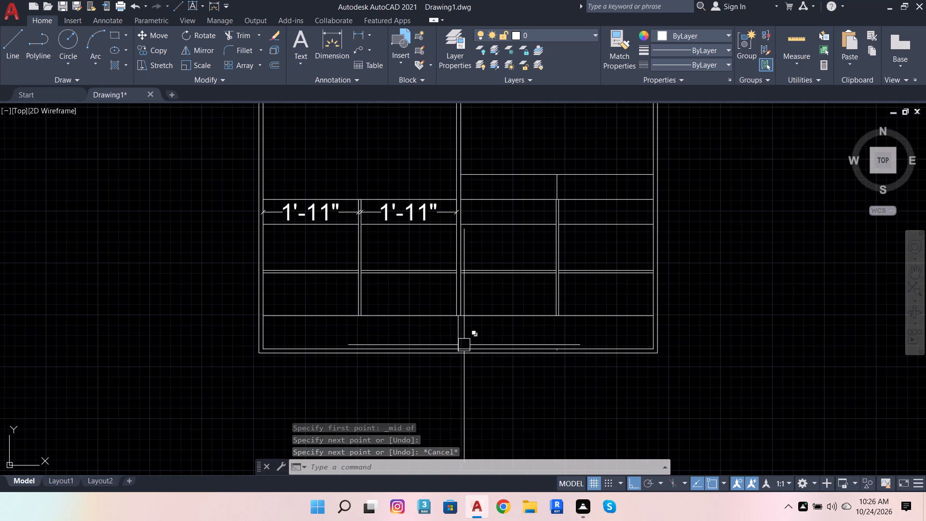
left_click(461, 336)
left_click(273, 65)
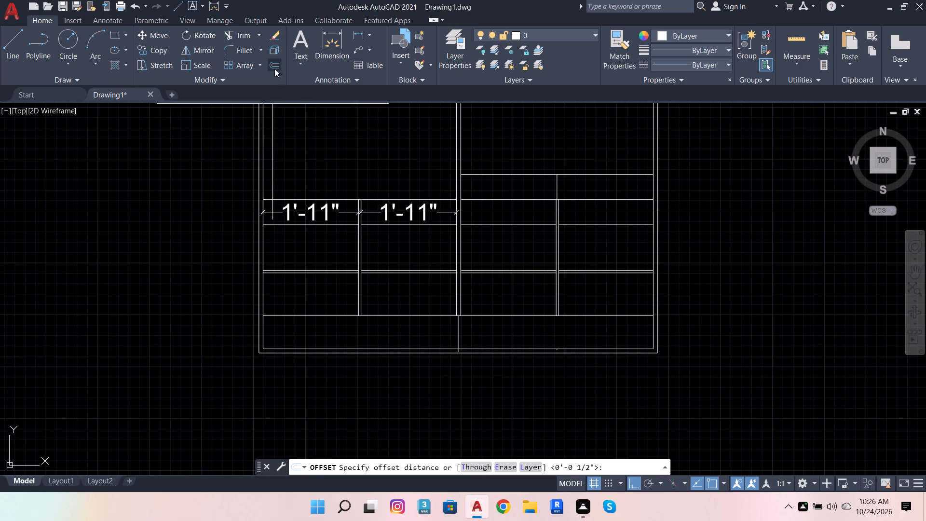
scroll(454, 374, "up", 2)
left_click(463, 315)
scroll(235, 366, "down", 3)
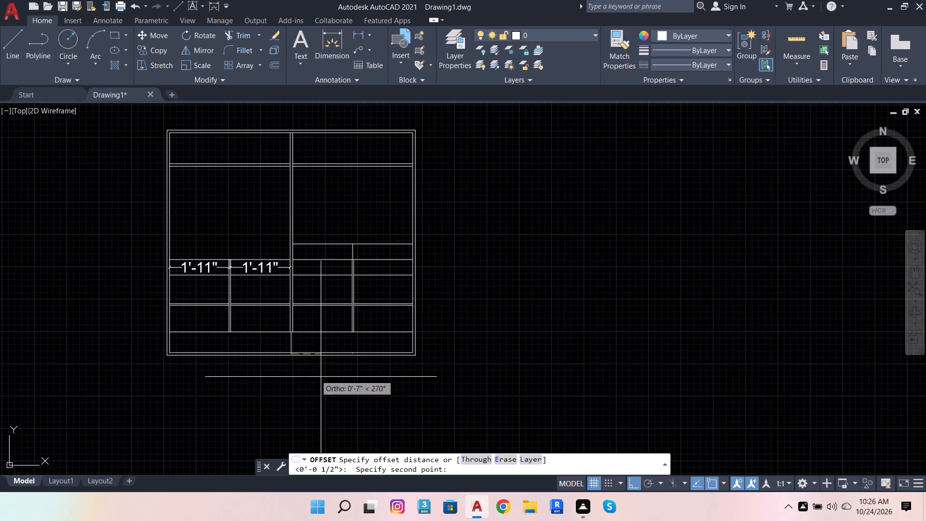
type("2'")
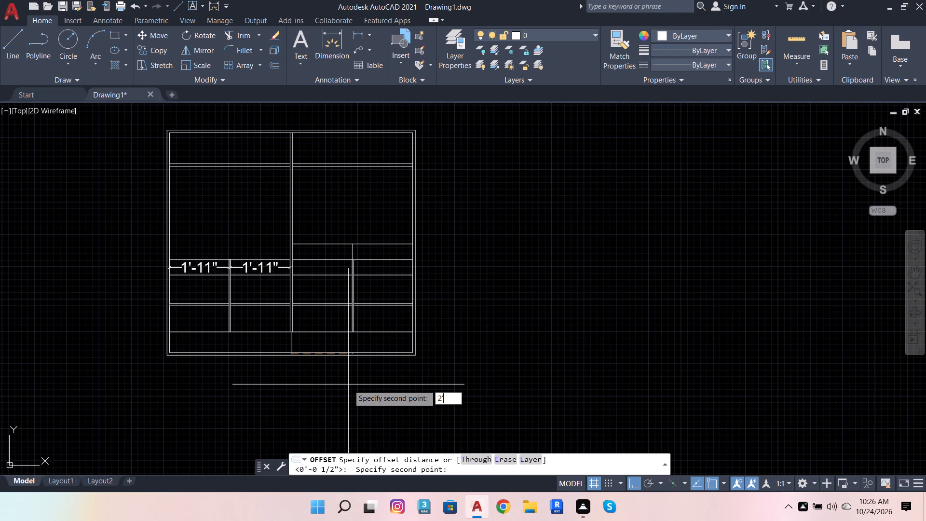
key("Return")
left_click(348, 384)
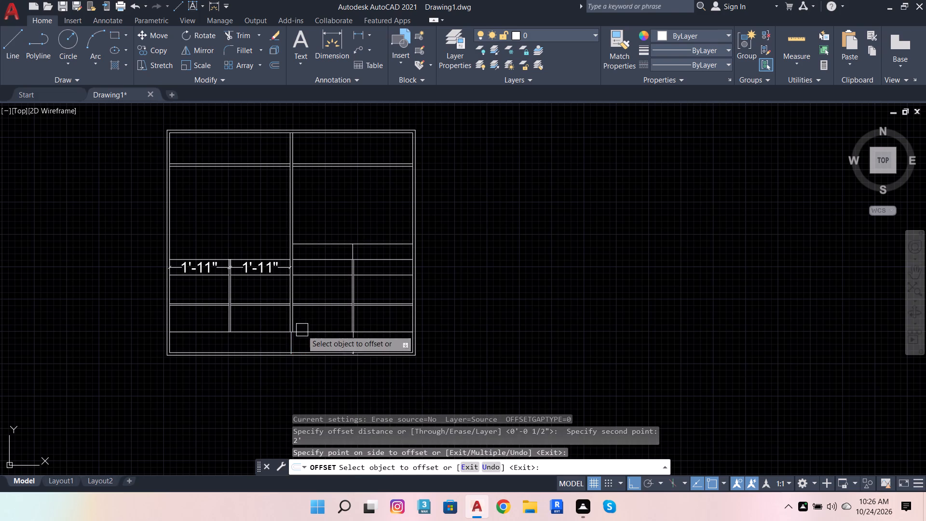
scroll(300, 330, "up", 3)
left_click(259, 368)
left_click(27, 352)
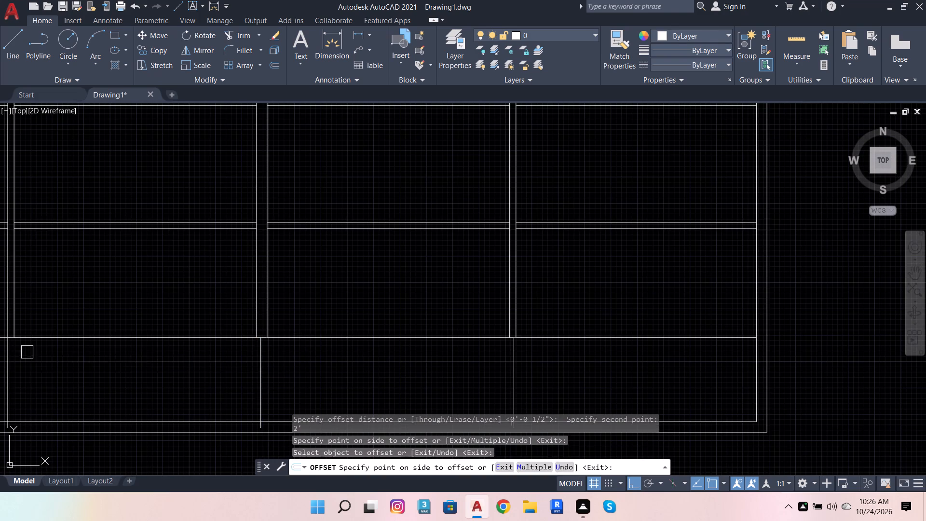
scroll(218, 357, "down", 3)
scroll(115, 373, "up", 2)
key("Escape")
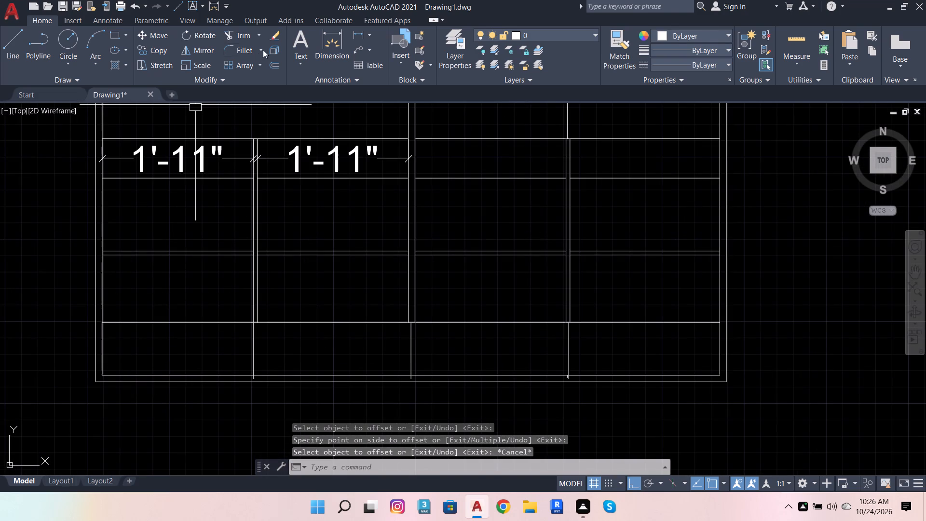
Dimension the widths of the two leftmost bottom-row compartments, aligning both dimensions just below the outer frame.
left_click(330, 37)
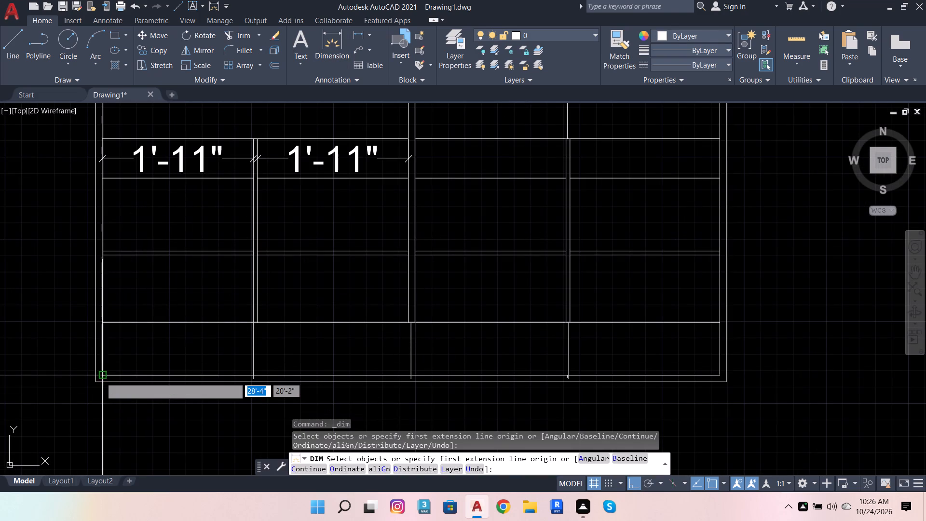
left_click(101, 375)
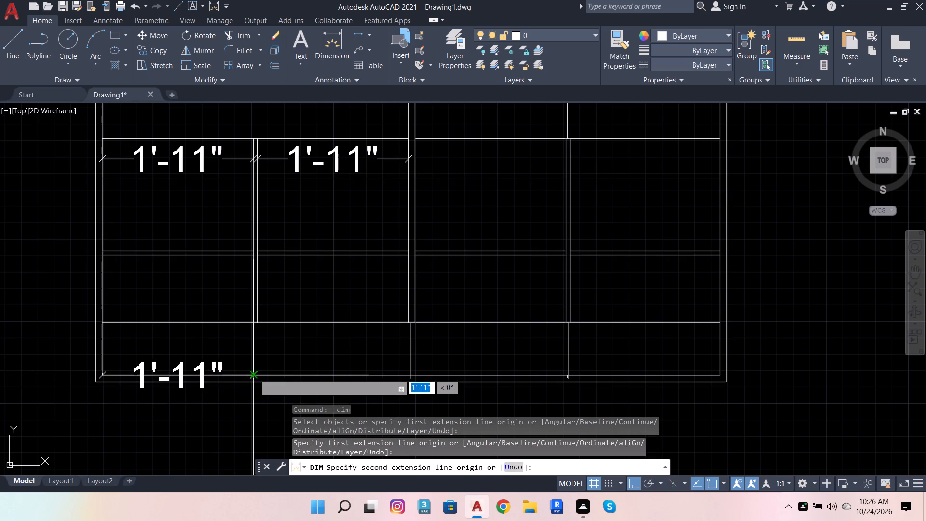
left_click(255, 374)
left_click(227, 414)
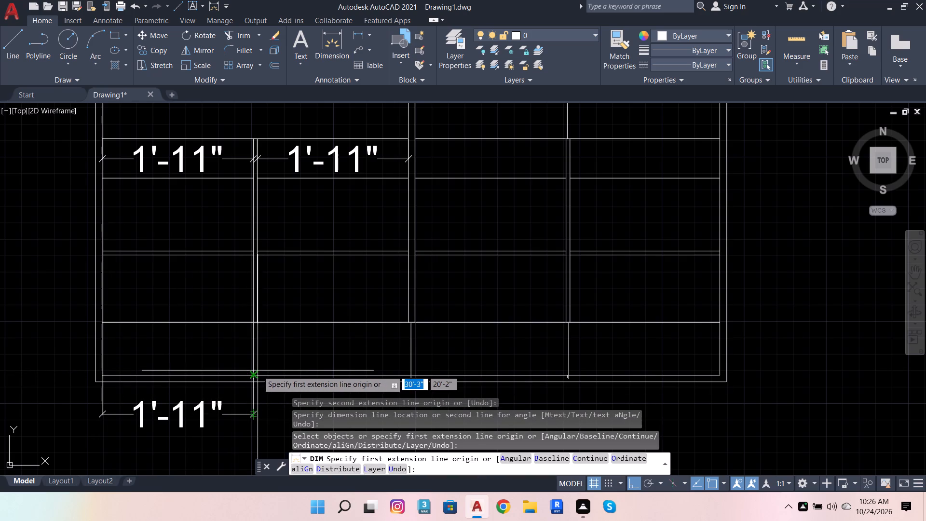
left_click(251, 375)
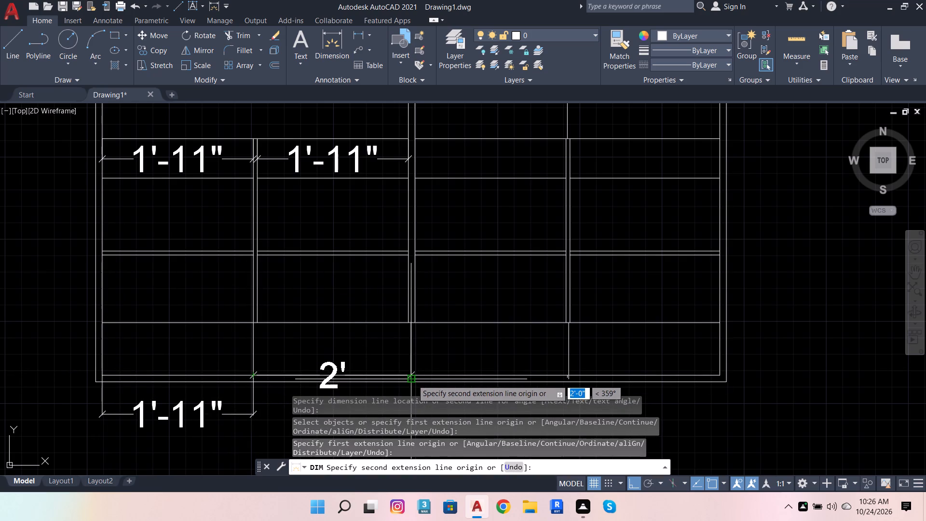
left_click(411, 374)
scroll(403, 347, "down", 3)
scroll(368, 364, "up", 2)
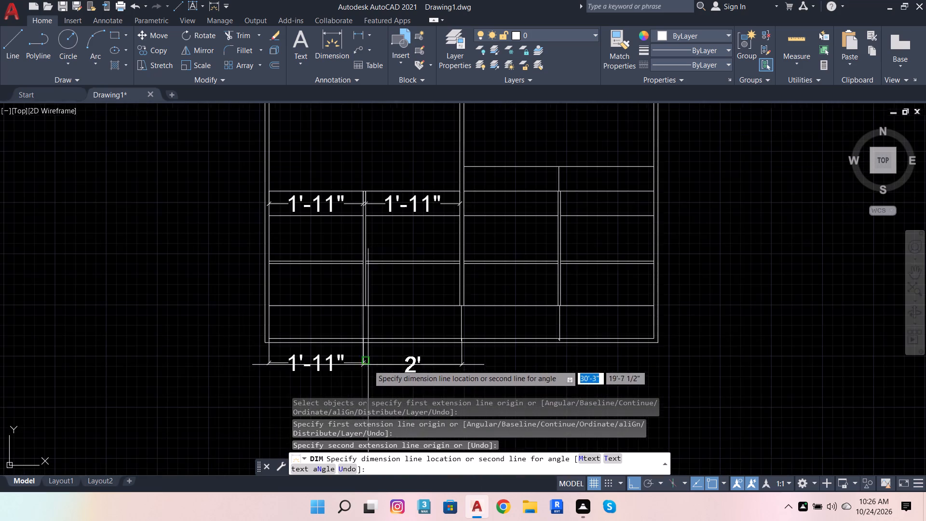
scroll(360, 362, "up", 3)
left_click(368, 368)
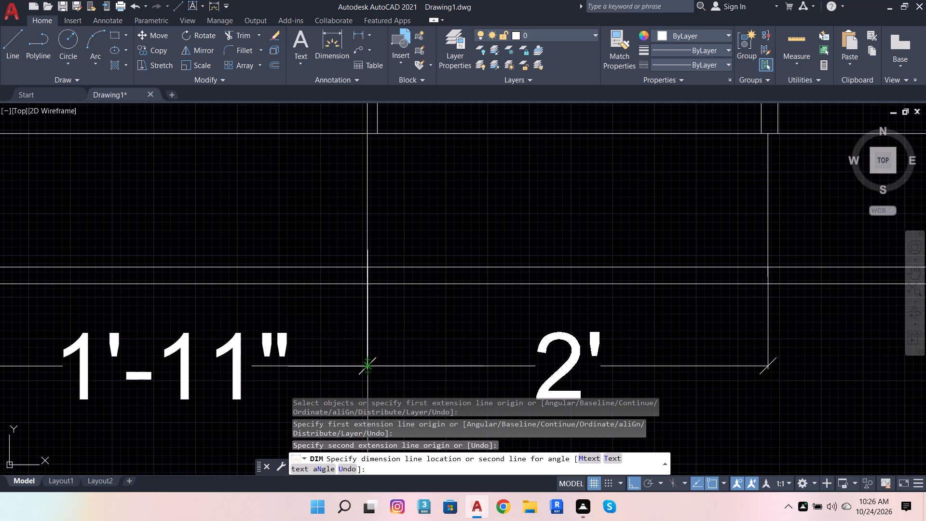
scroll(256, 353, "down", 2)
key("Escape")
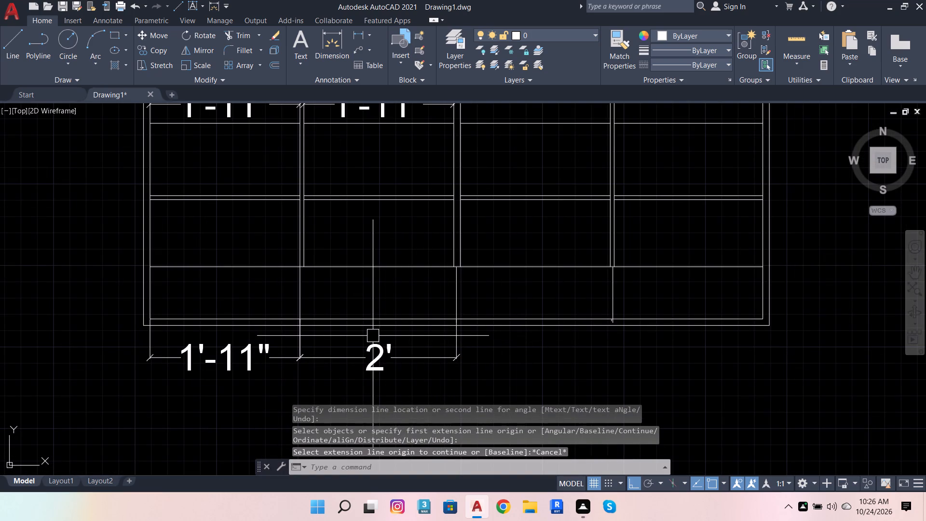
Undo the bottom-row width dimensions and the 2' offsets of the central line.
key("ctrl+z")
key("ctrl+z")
Offset the bottom row's central vertical line 2' to the left and 2' to the right.
scroll(324, 366, "down", 1)
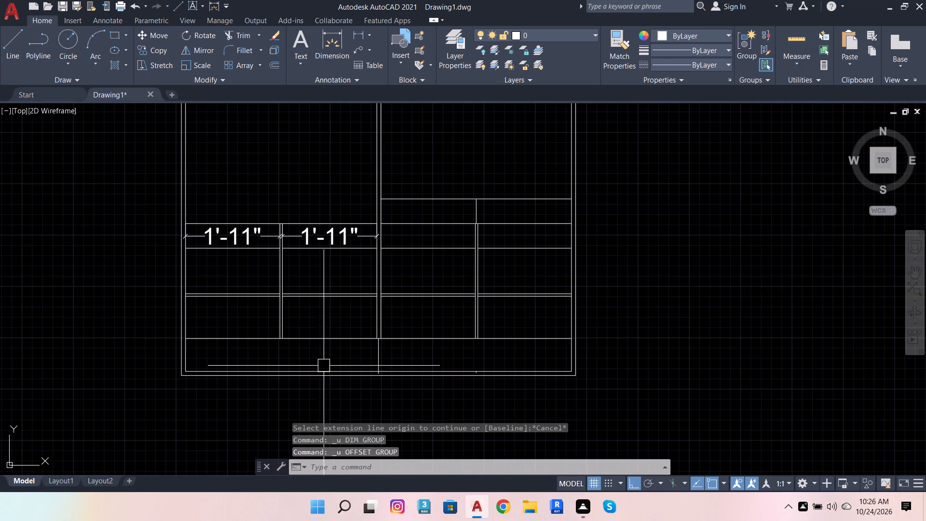
left_click(380, 359)
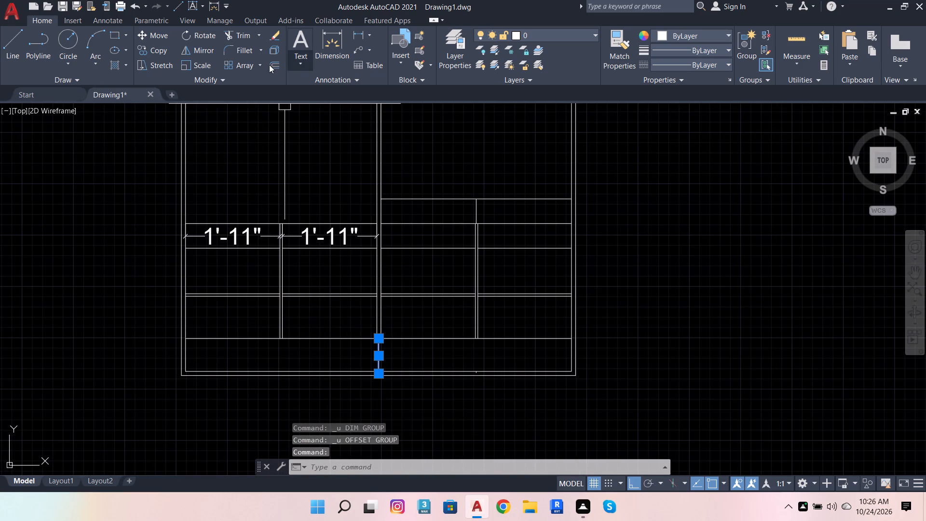
left_click(271, 63)
scroll(373, 383, "up", 2)
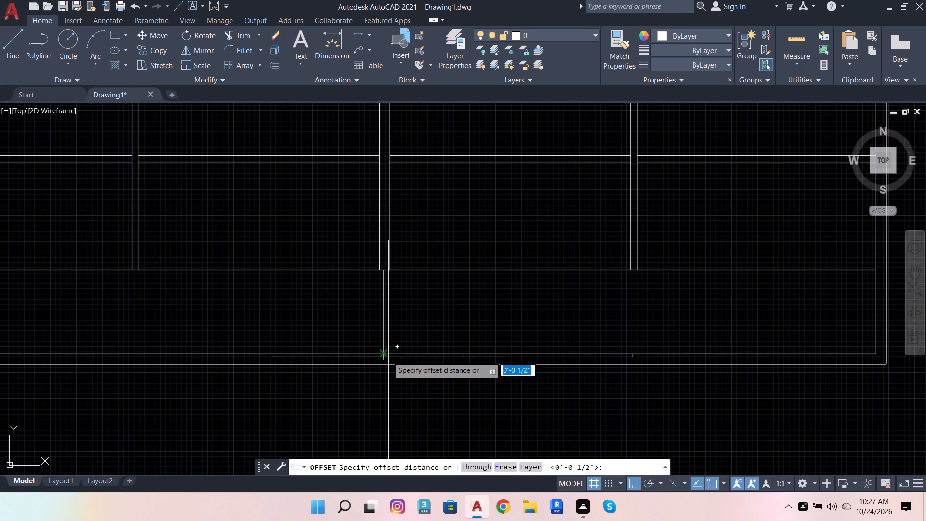
left_click(385, 358)
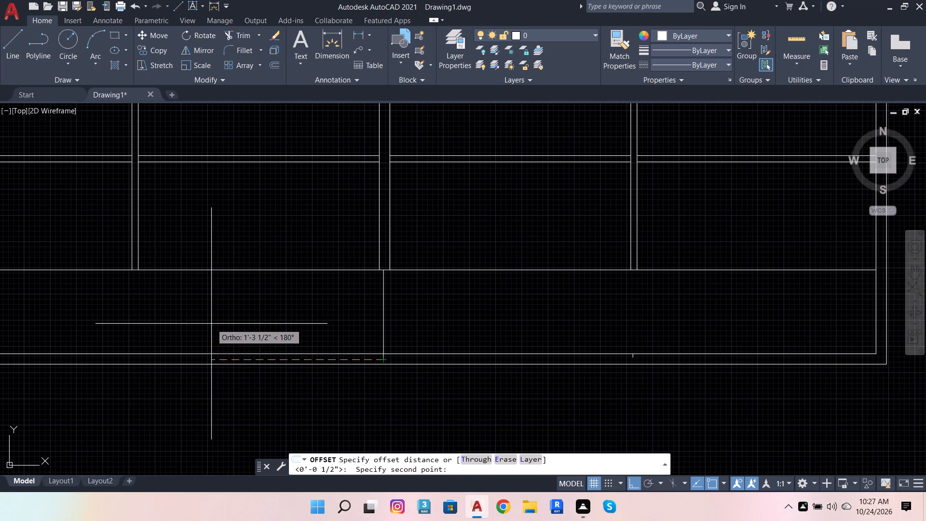
scroll(283, 319, "down", 2)
scroll(114, 331, "up", 2)
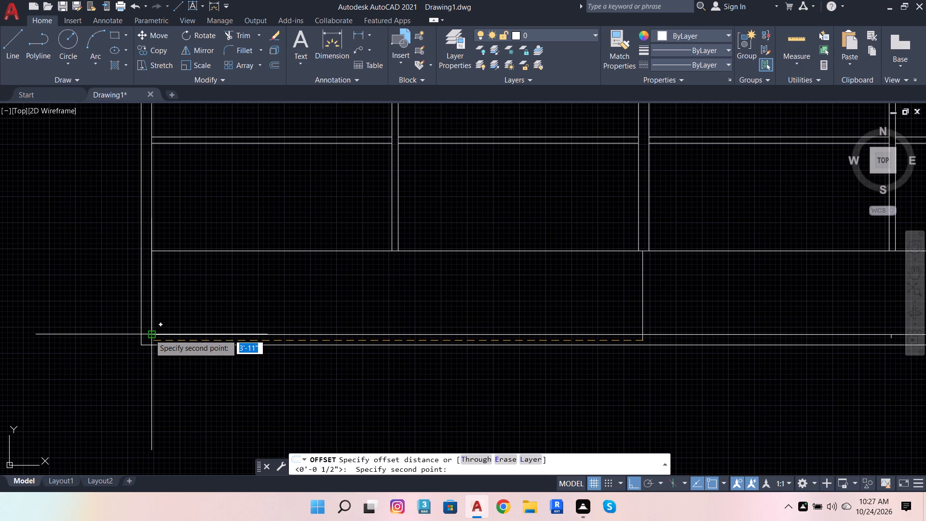
scroll(104, 364, "down", 3)
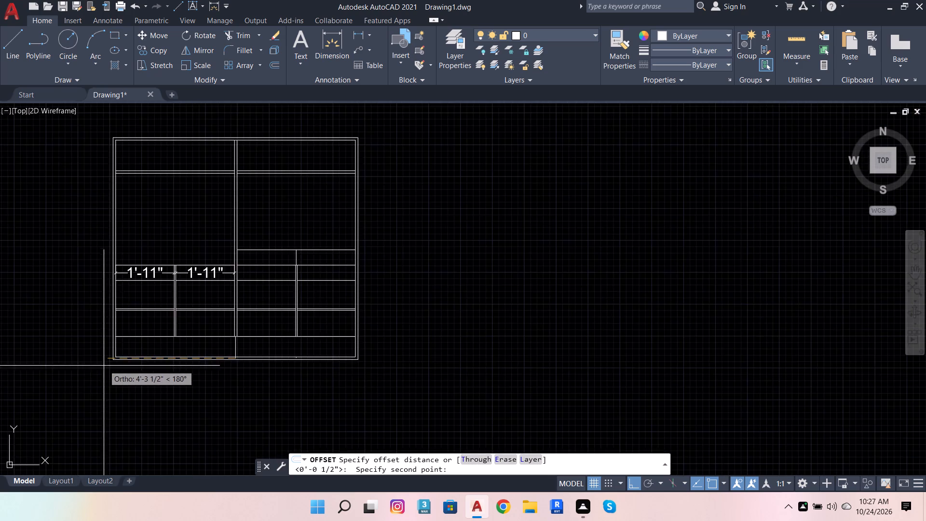
scroll(142, 391, "up", 2)
type("2'")
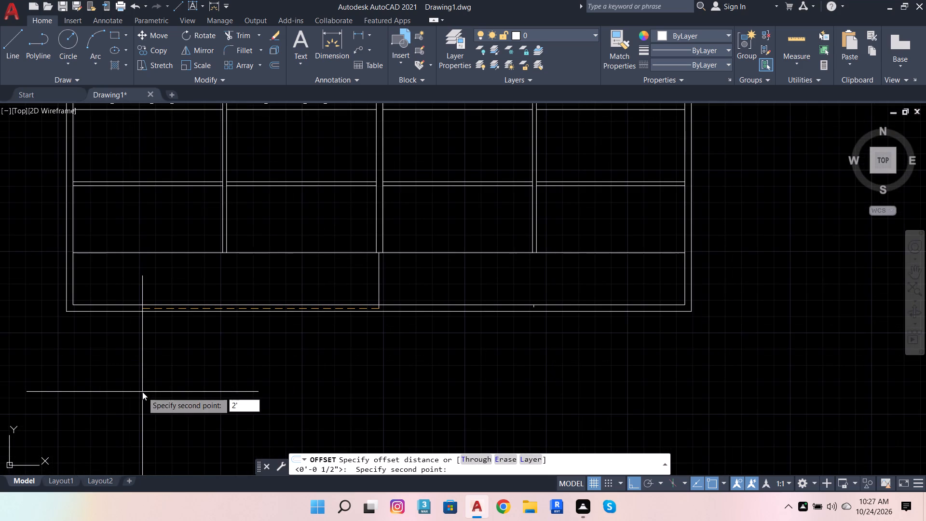
key("Return")
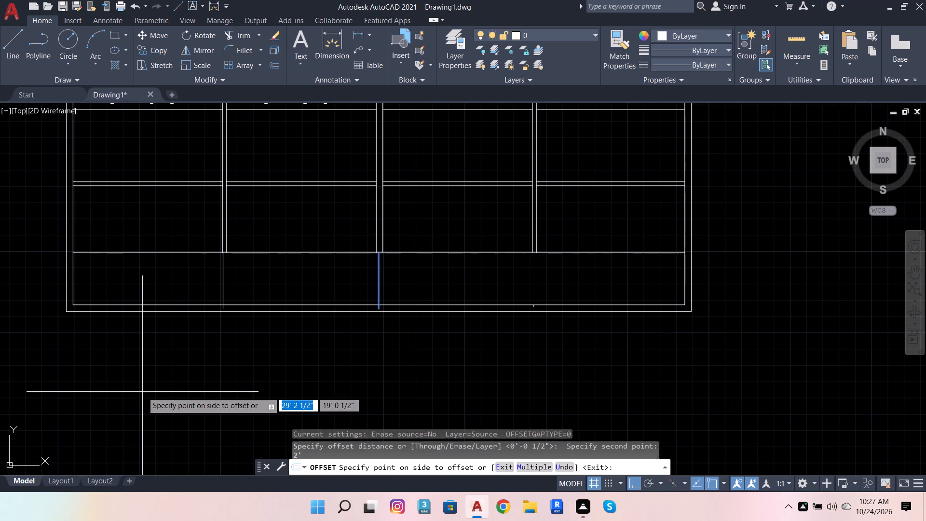
left_click(176, 371)
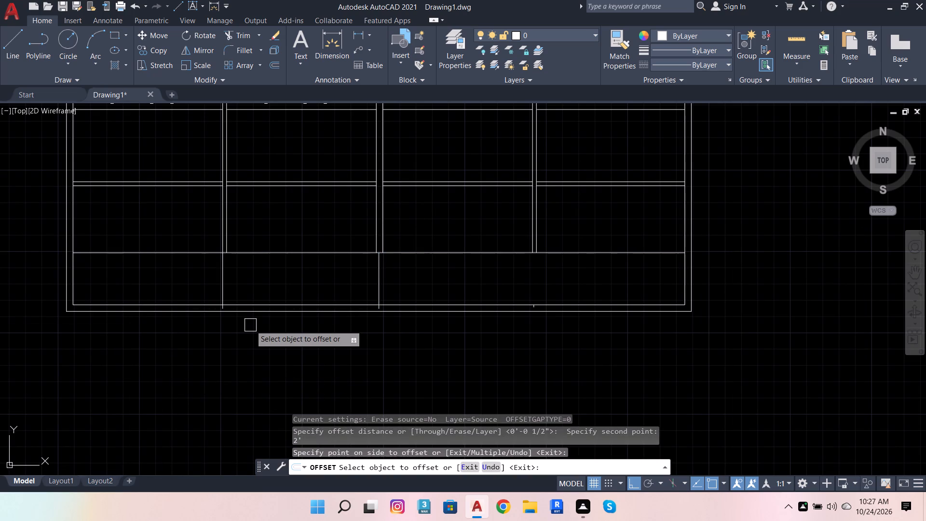
left_click(375, 274)
left_click(564, 260)
scroll(576, 279, "up", 2)
key("Escape")
key("Escape")
key("Escape")
key("Escape")
scroll(576, 280, "down", 3)
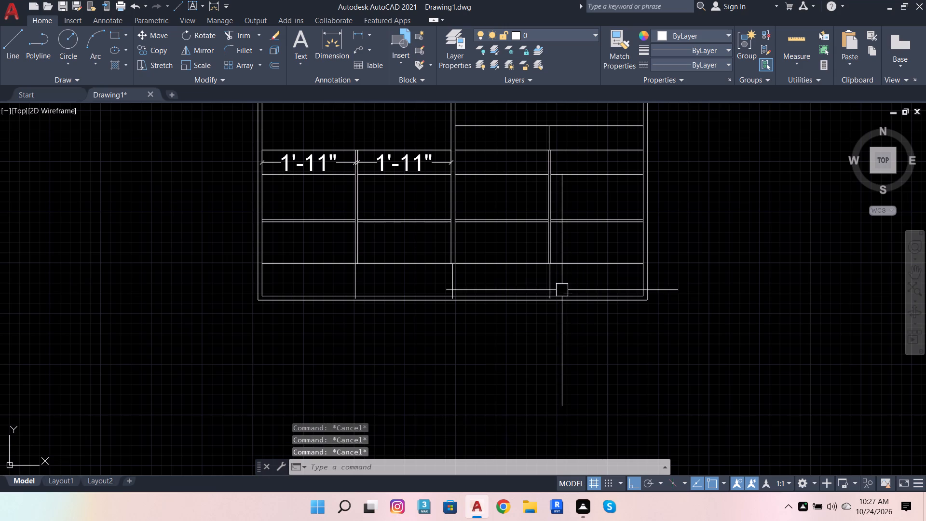
Trim the three bottom-row vertical lines below the inner bottom edge and remove the leftover stub by the right one.
left_click(236, 34)
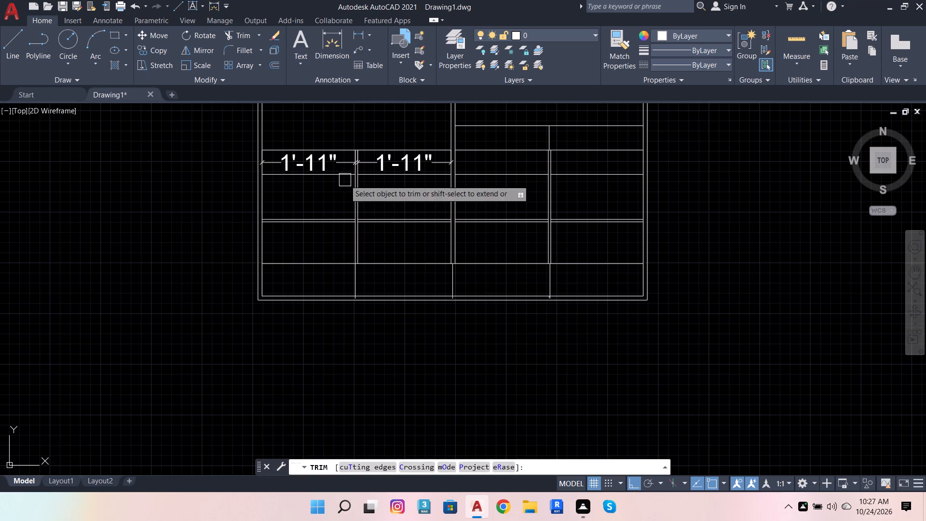
scroll(352, 290, "up", 4)
left_click(350, 324)
scroll(161, 333, "down", 4)
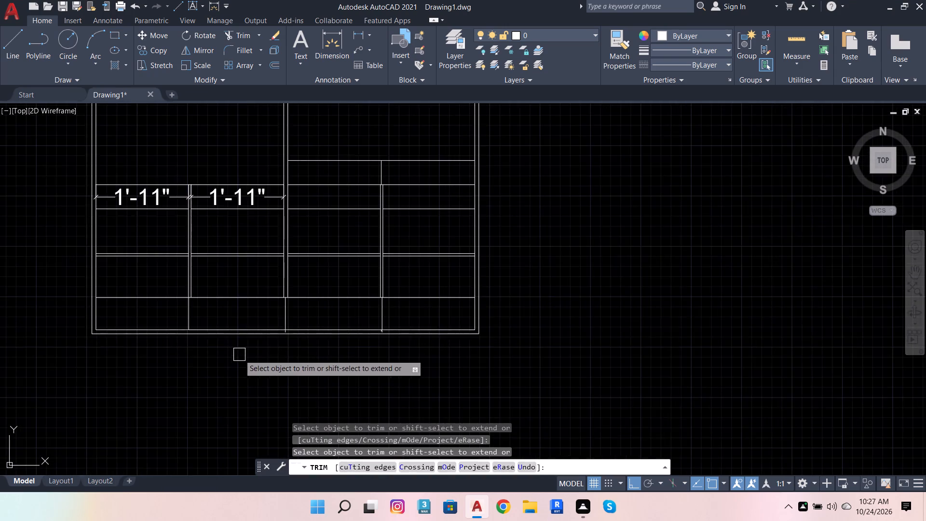
scroll(257, 344, "up", 4)
left_click(391, 281)
scroll(210, 329, "down", 4)
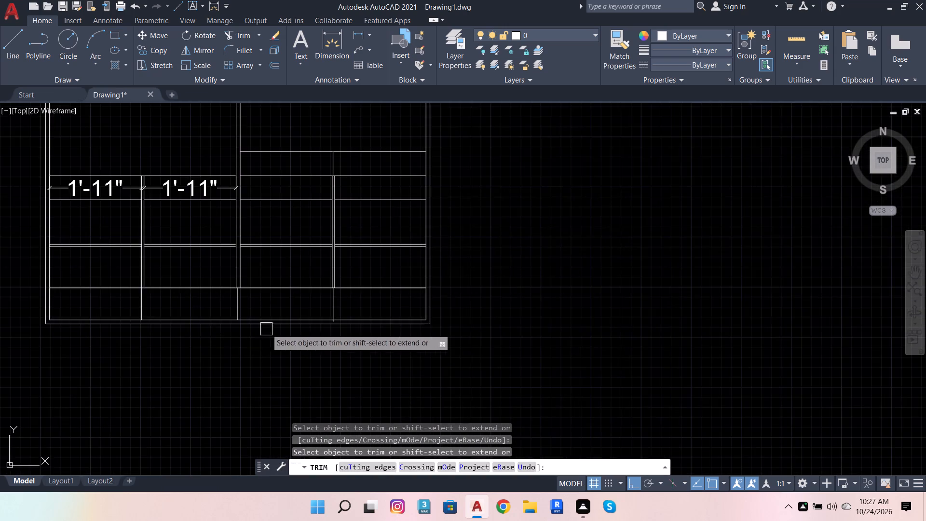
scroll(336, 328, "up", 6)
left_click(343, 302)
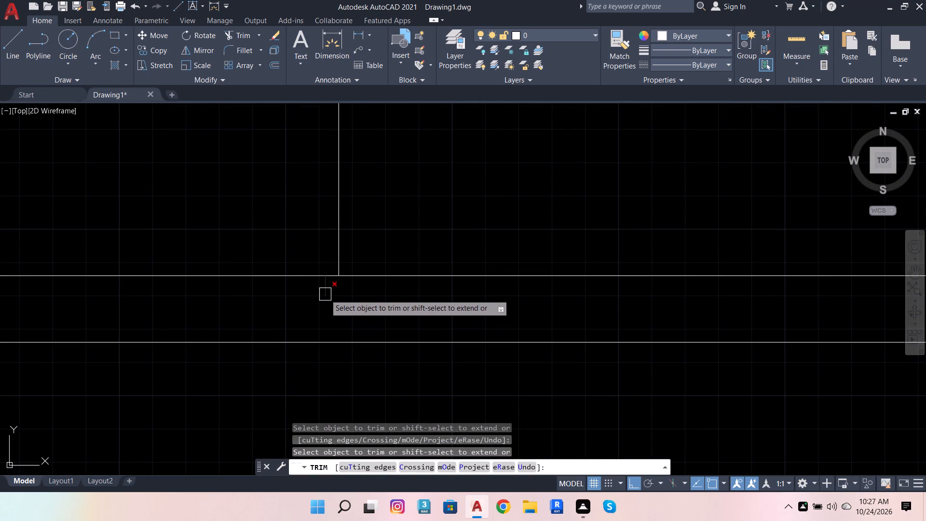
left_click(325, 294)
scroll(368, 321, "down", 6)
key("Escape")
key("Escape")
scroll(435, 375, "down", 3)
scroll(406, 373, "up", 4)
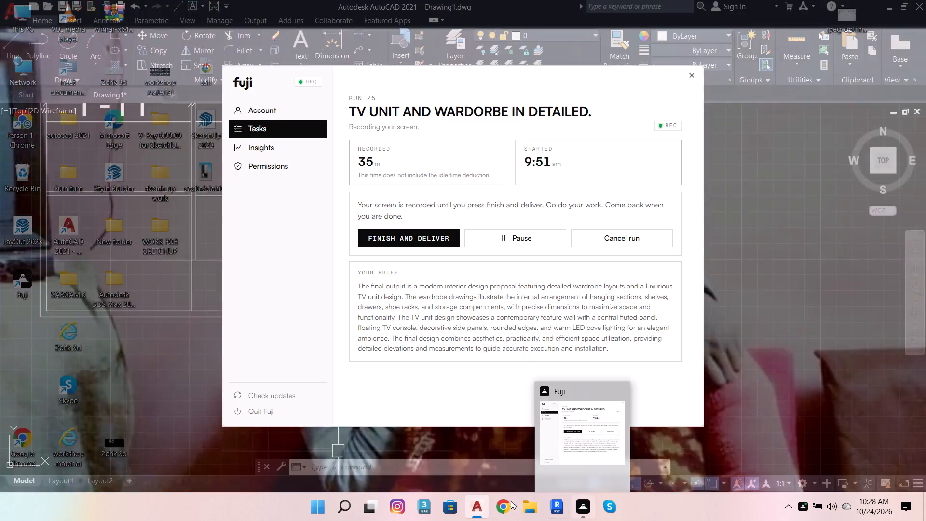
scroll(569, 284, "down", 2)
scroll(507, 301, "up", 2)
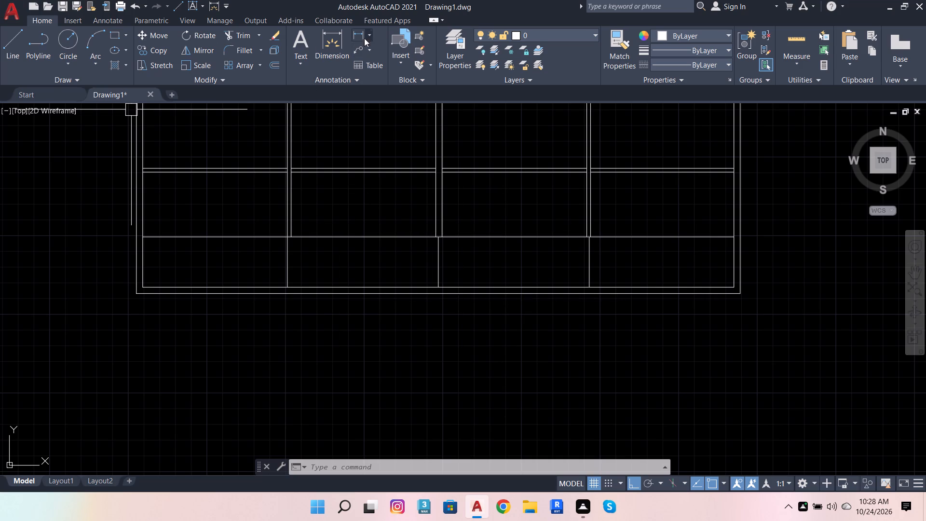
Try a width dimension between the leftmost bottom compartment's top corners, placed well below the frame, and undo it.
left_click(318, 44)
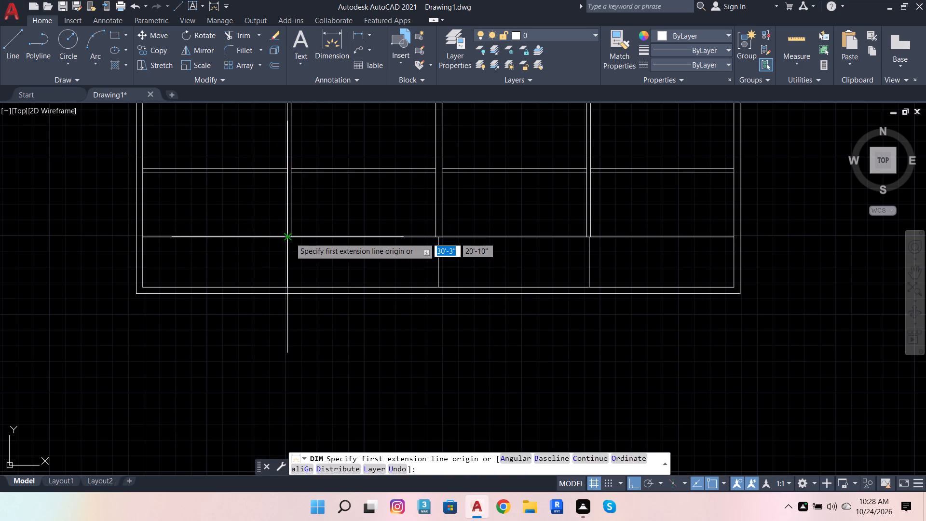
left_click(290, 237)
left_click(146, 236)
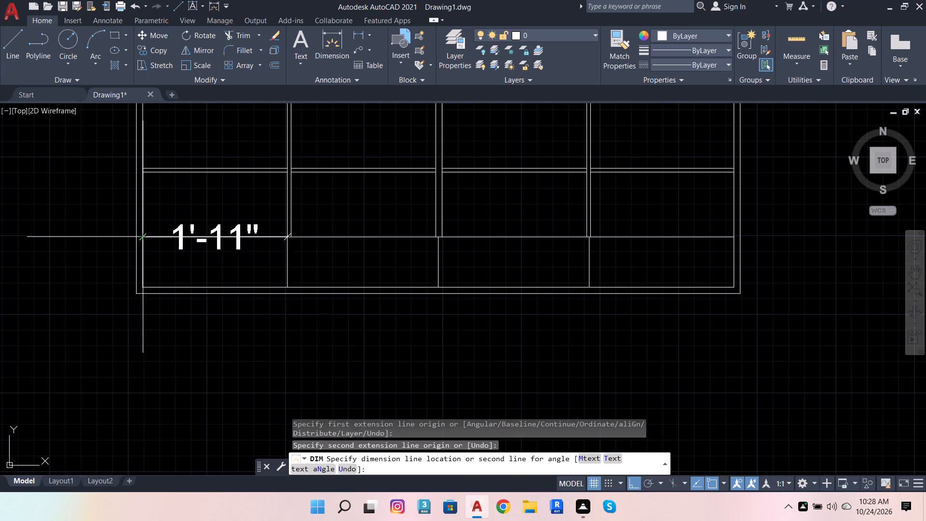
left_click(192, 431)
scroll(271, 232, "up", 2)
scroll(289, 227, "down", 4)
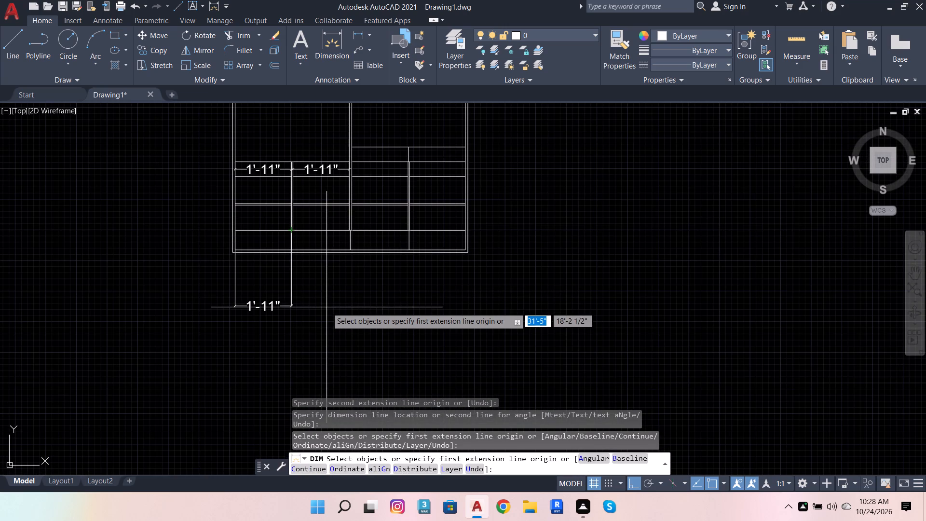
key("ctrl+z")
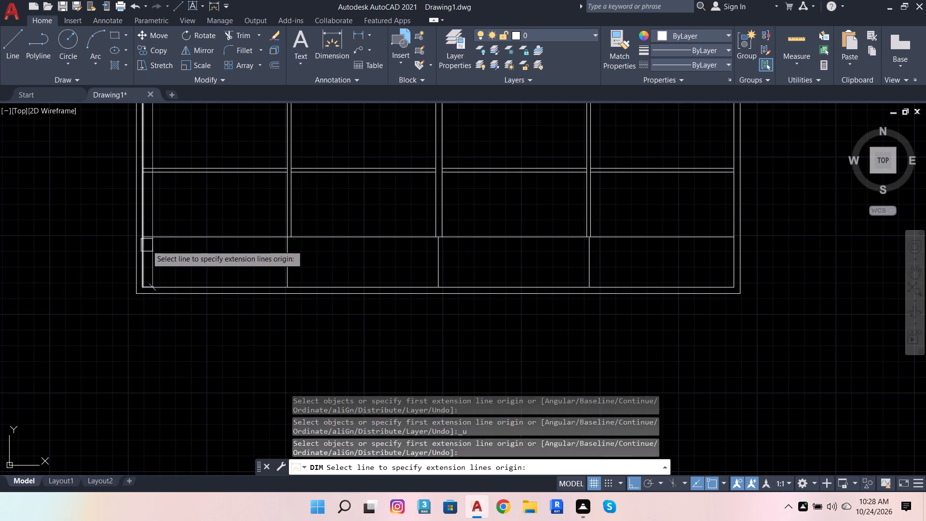
Dimension the widths of the two left bottom-row compartments along the inner bottom edge, aligning both dimensions just below the frame.
scroll(144, 284, "up", 2)
left_click(138, 292)
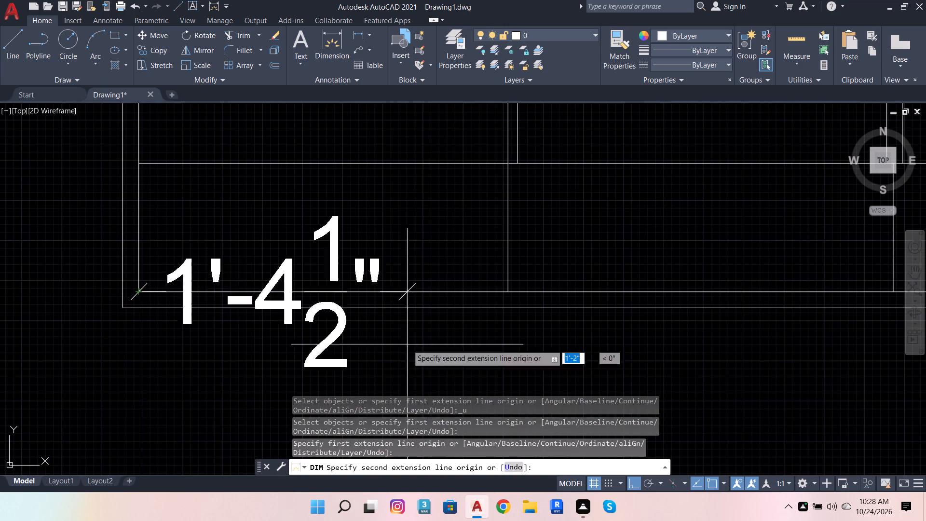
left_click(509, 293)
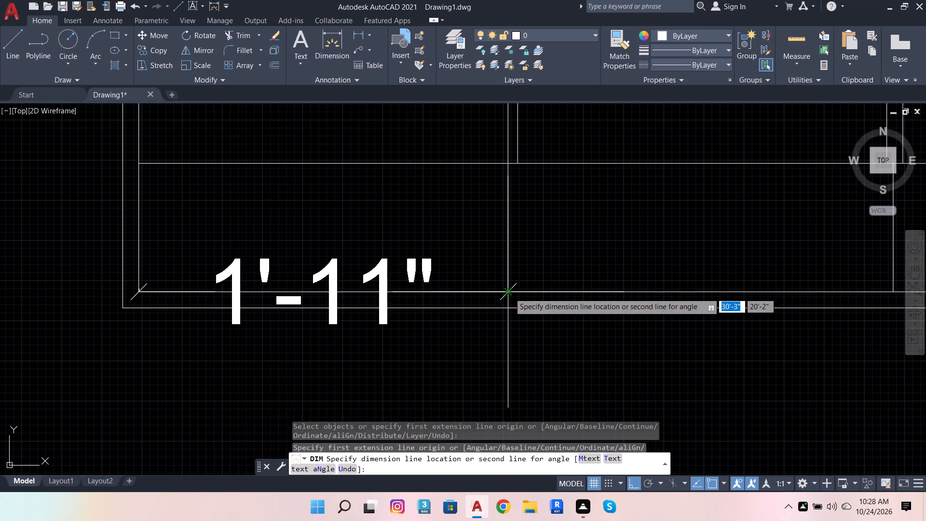
left_click(493, 353)
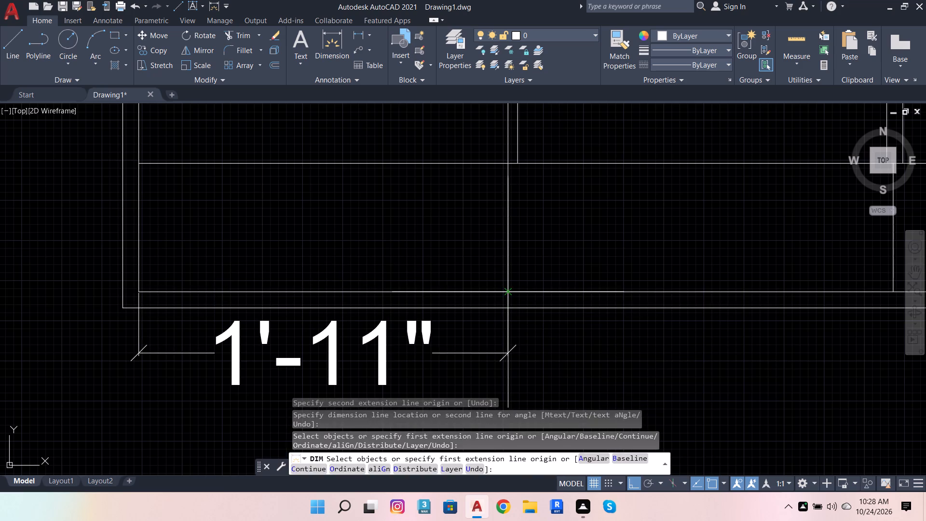
left_click(510, 293)
scroll(469, 329, "down", 3)
scroll(517, 319, "up", 3)
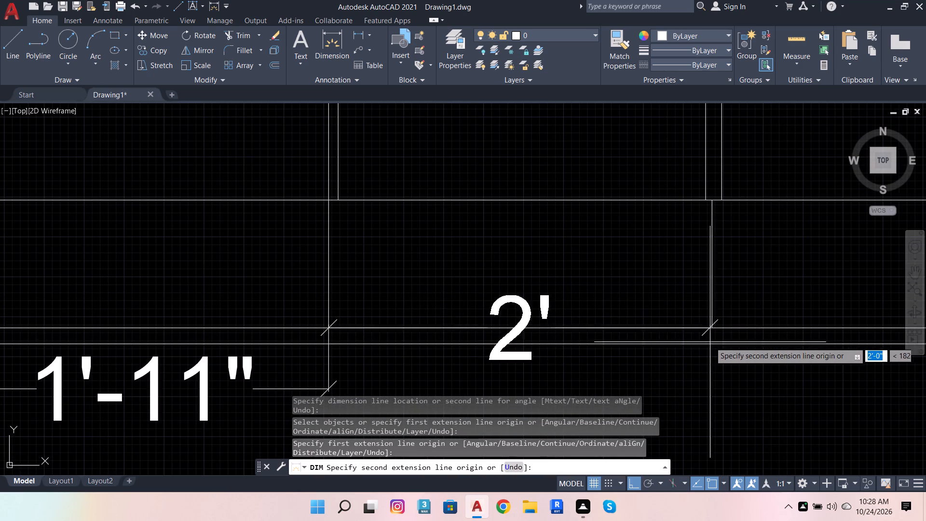
left_click(713, 330)
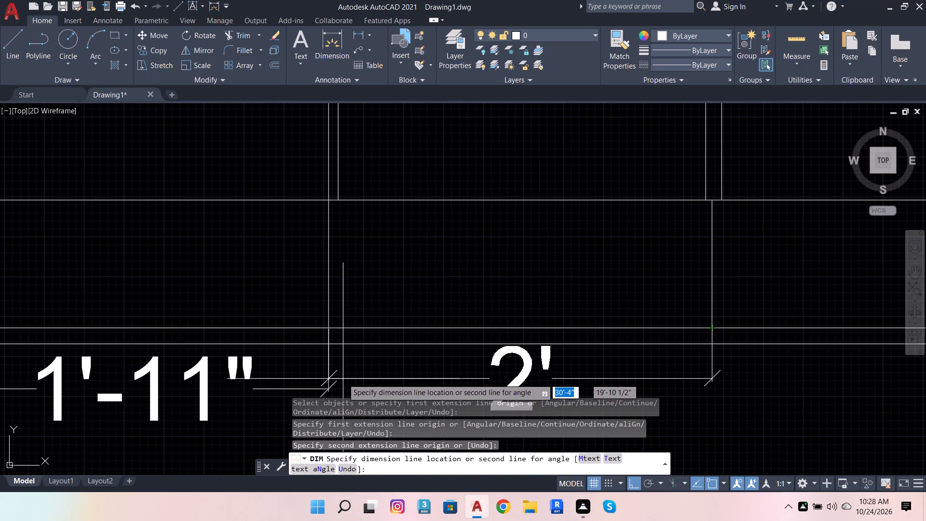
left_click(327, 386)
Dimension the widths of the two right bottom-row compartments, aligned with the existing width dimensions below the frame.
scroll(226, 324, "down", 3)
scroll(355, 329, "up", 2)
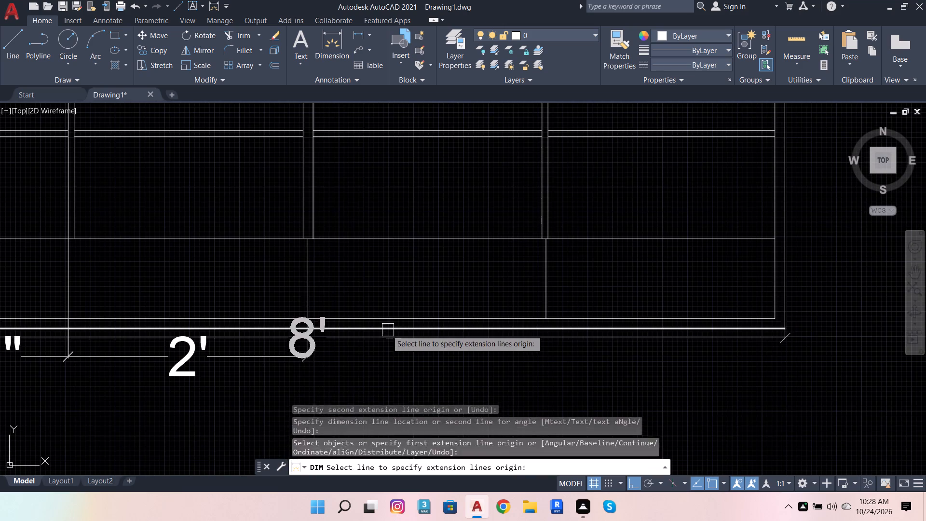
scroll(317, 316, "up", 2)
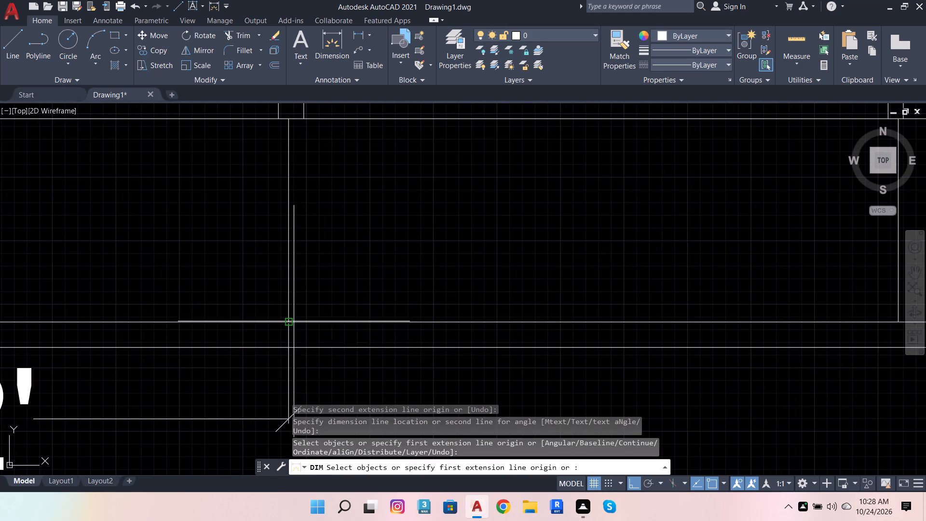
left_click(291, 322)
scroll(291, 322, "down", 4)
scroll(385, 326, "up", 2)
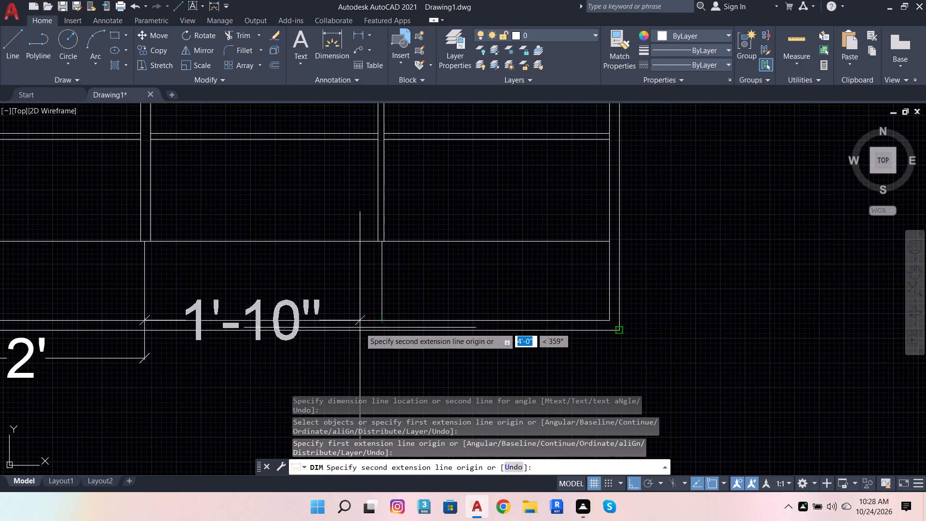
left_click(381, 319)
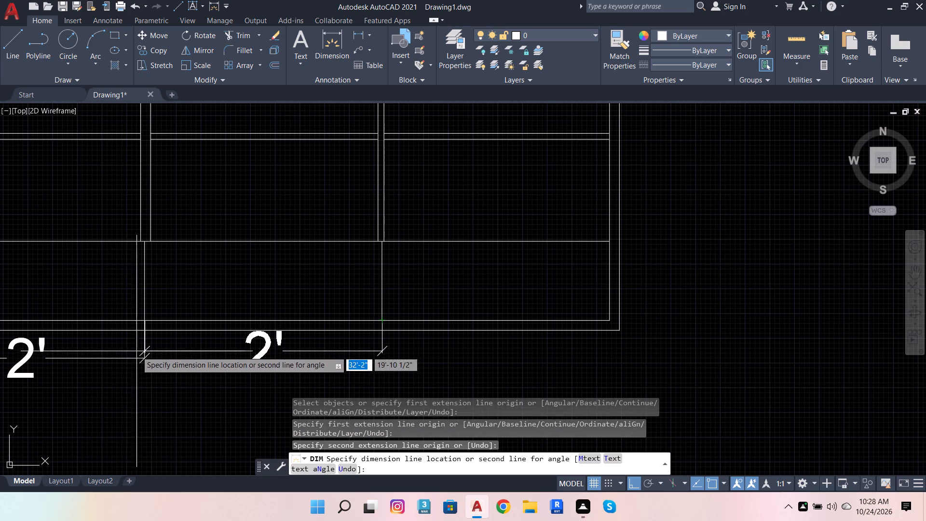
scroll(136, 355, "up", 4)
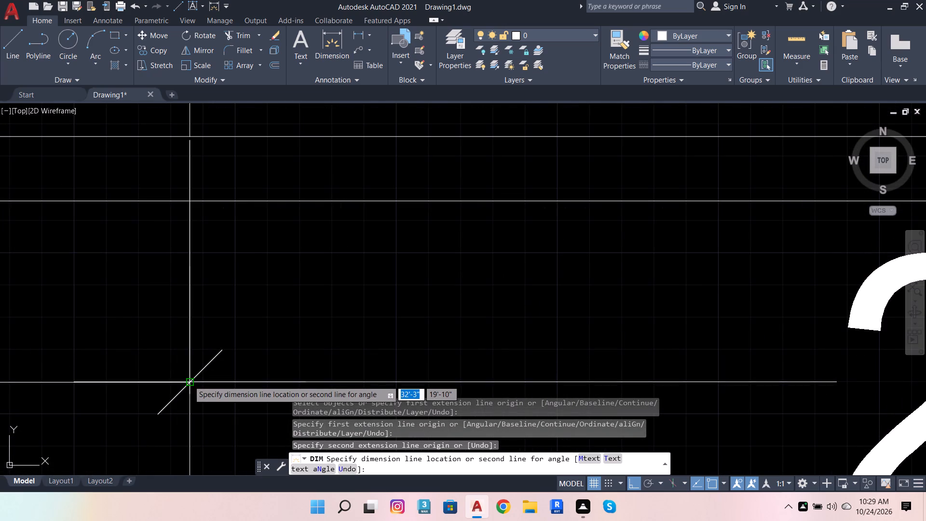
left_click(189, 381)
scroll(107, 345, "down", 4)
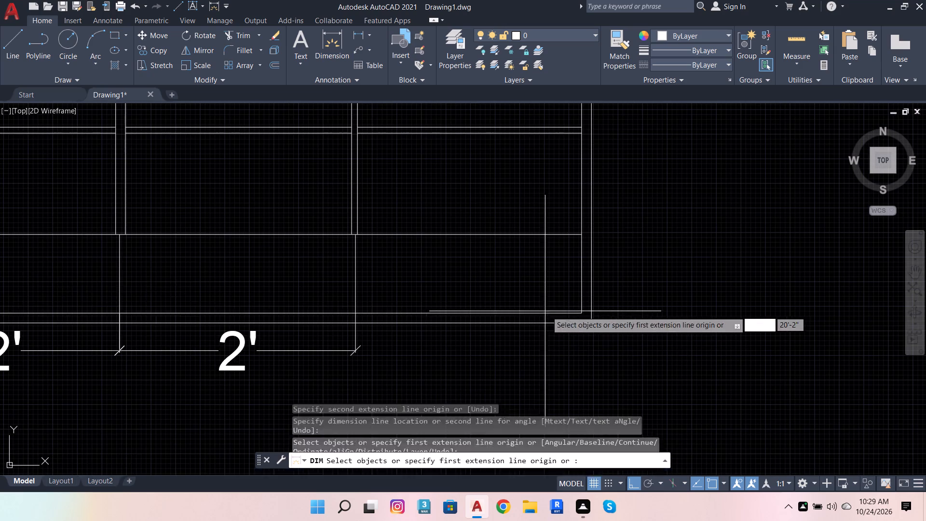
left_click(585, 314)
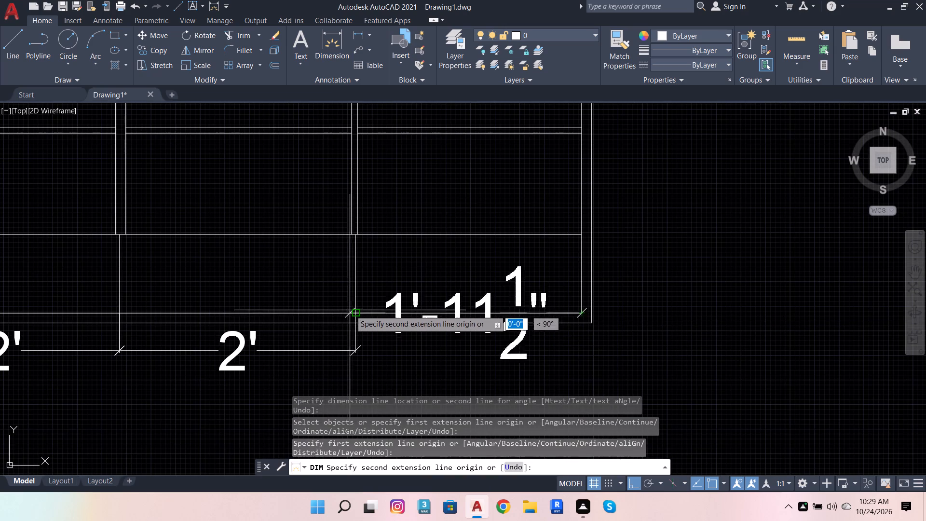
left_click(352, 312)
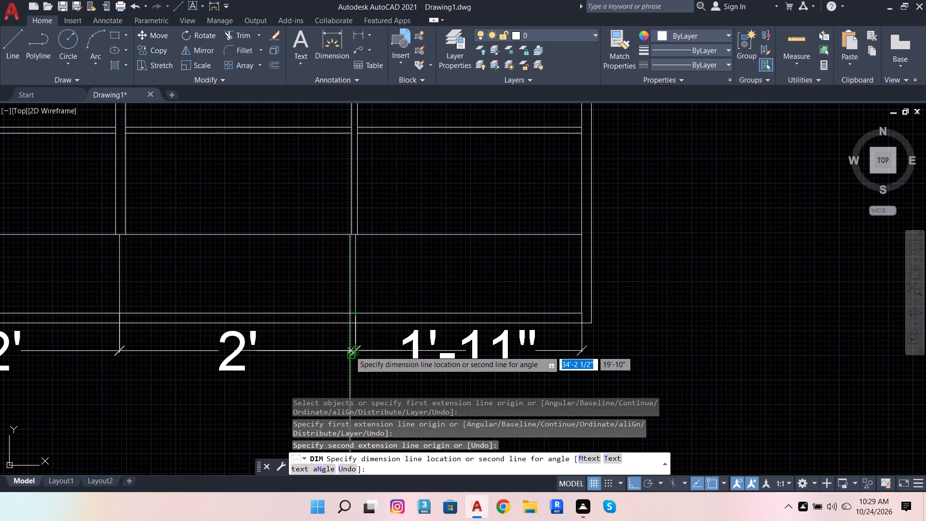
scroll(355, 349, "up", 3)
left_click(351, 357)
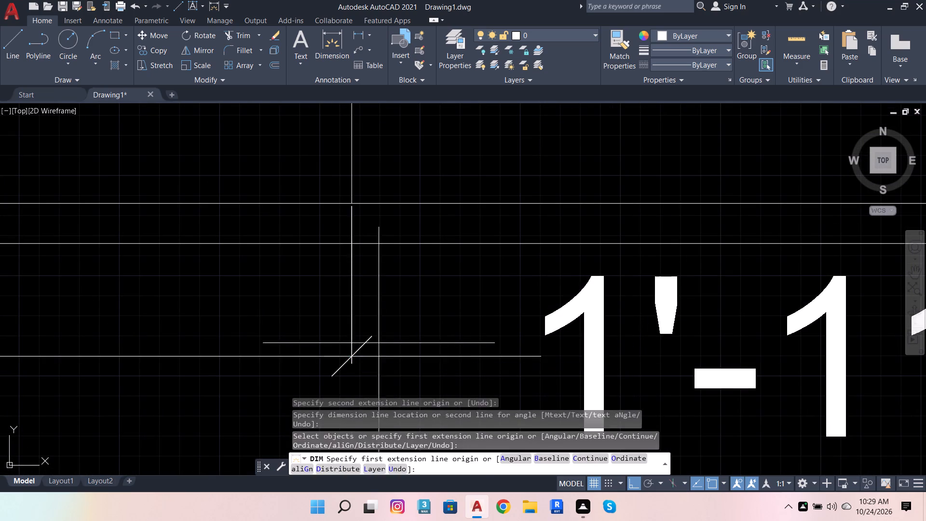
scroll(456, 325, "down", 4)
key("Escape")
Override the text of the rightmost bottom compartment's width dimension with 2'.
scroll(487, 336, "up", 2)
double_click(570, 322)
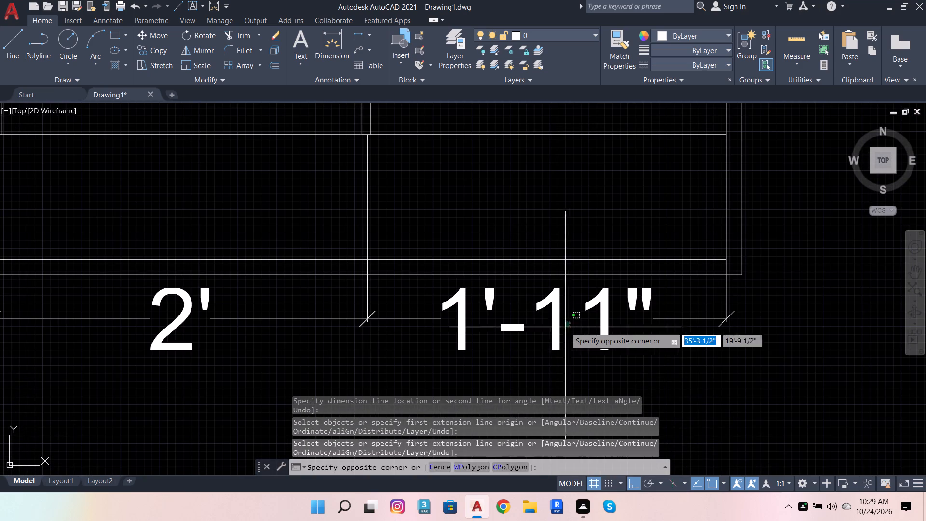
left_click(554, 332)
triple_click(553, 334)
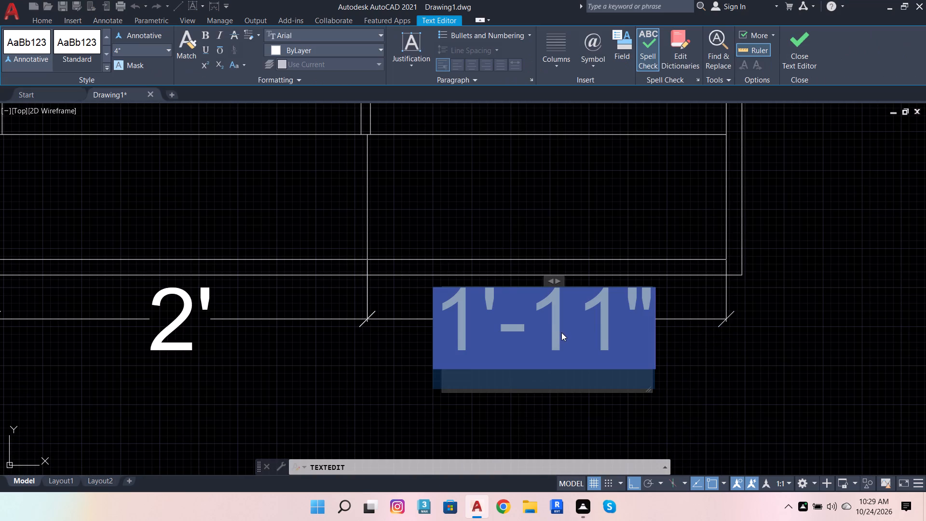
left_click(561, 332)
key("BackSpace")
key("BackSpace")
type("2'")
key("Return")
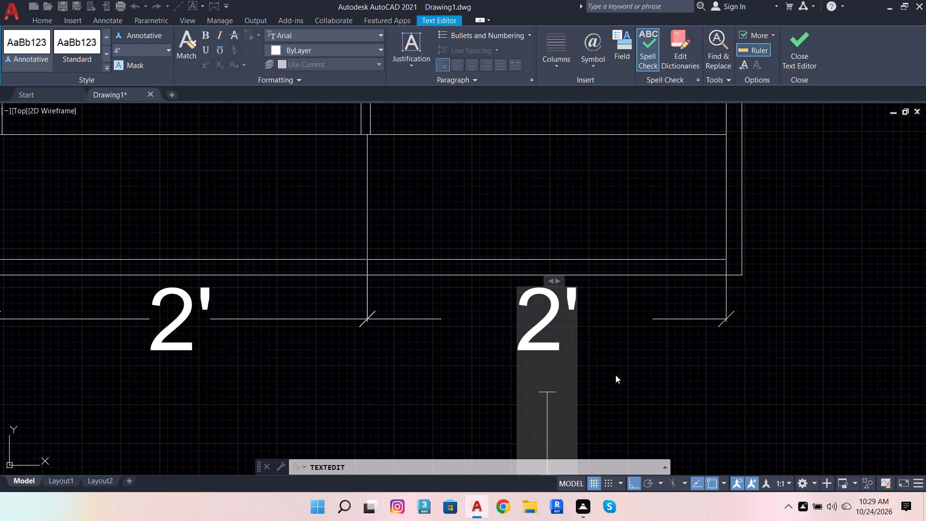
left_click(617, 375)
scroll(613, 351, "down", 1)
double_click(615, 352)
double_click(620, 380)
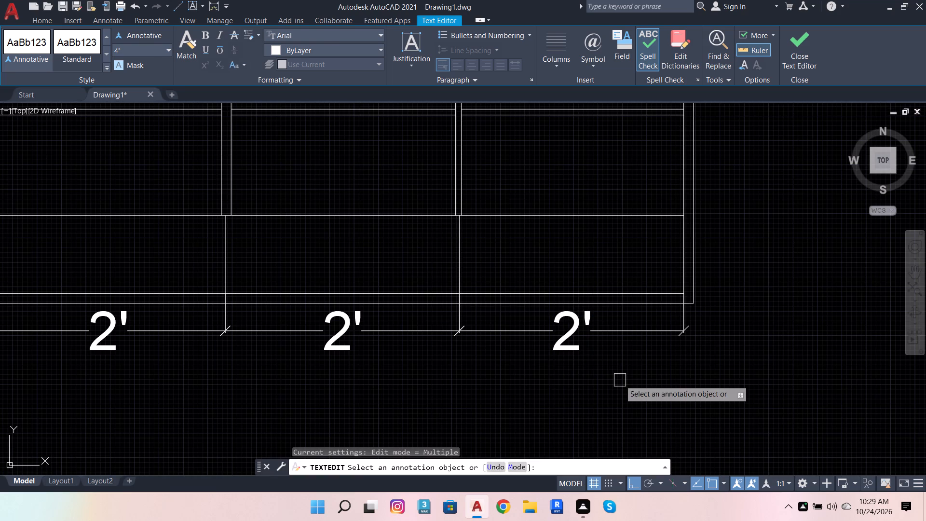
scroll(603, 372, "down", 4)
scroll(522, 398, "up", 4)
key("Escape")
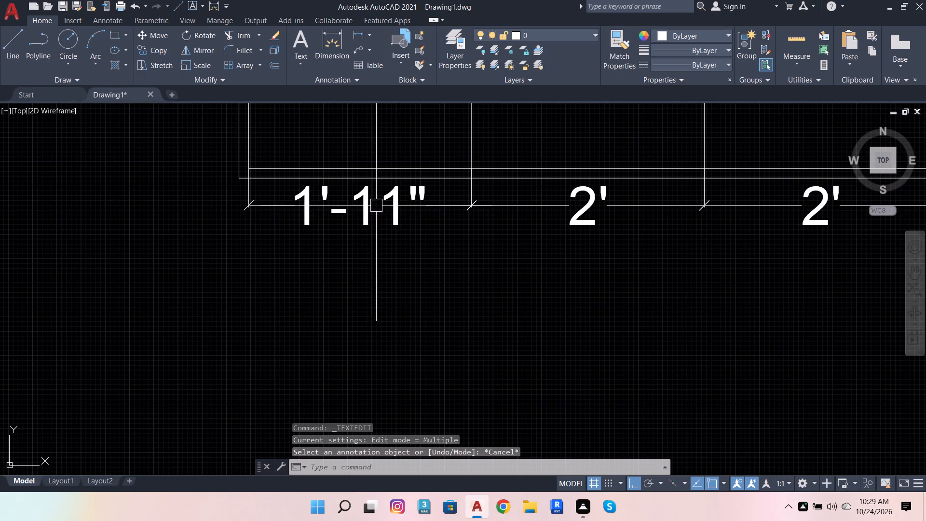
Override the text of the leftmost bottom compartment's width dimension with 2'.
triple_click(361, 218)
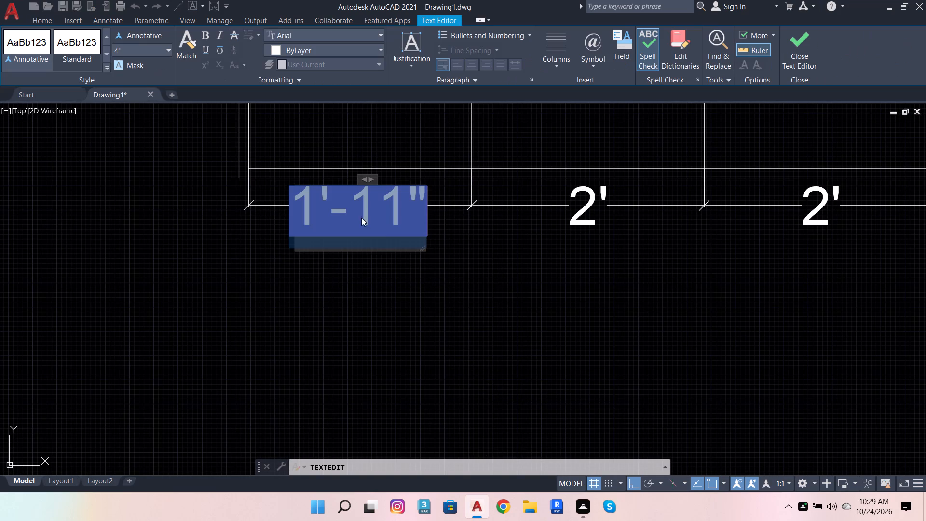
double_click(387, 223)
key("BackSpace")
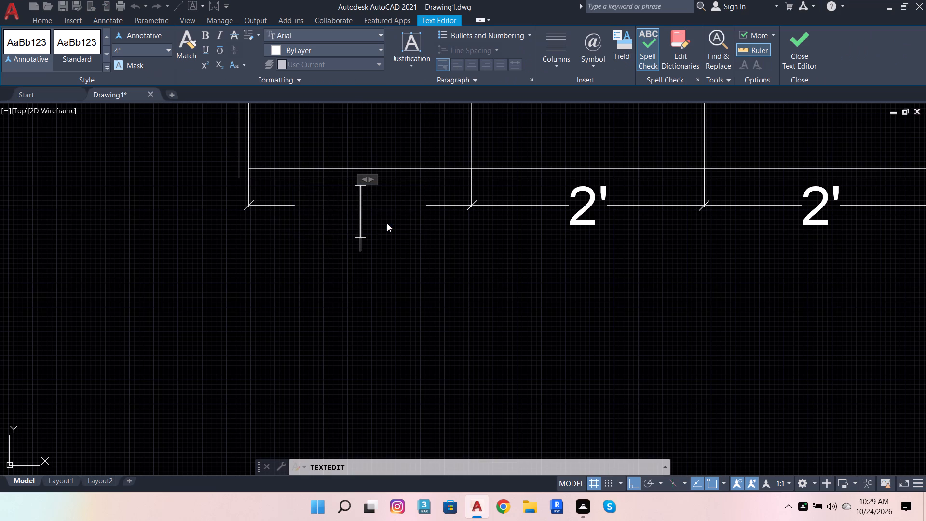
type("2'")
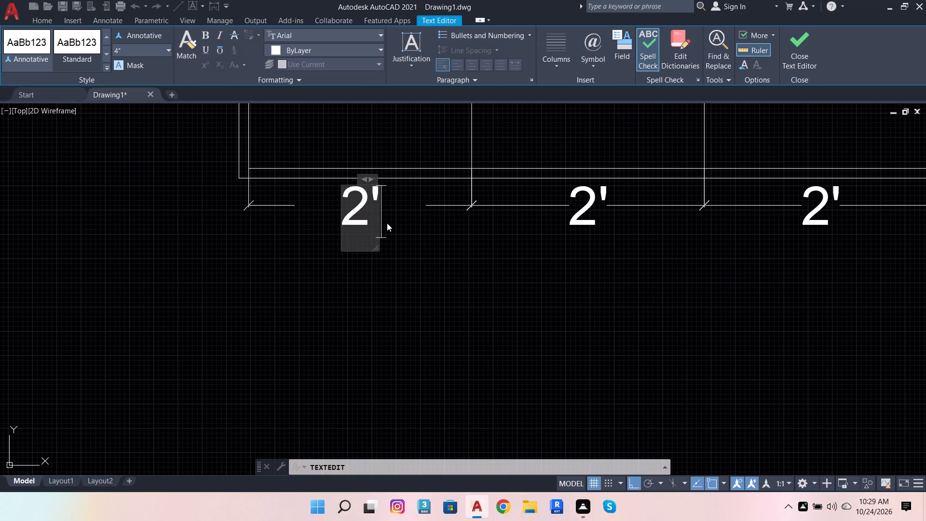
left_click(437, 254)
scroll(443, 250, "down", 4)
scroll(559, 215, "up", 3)
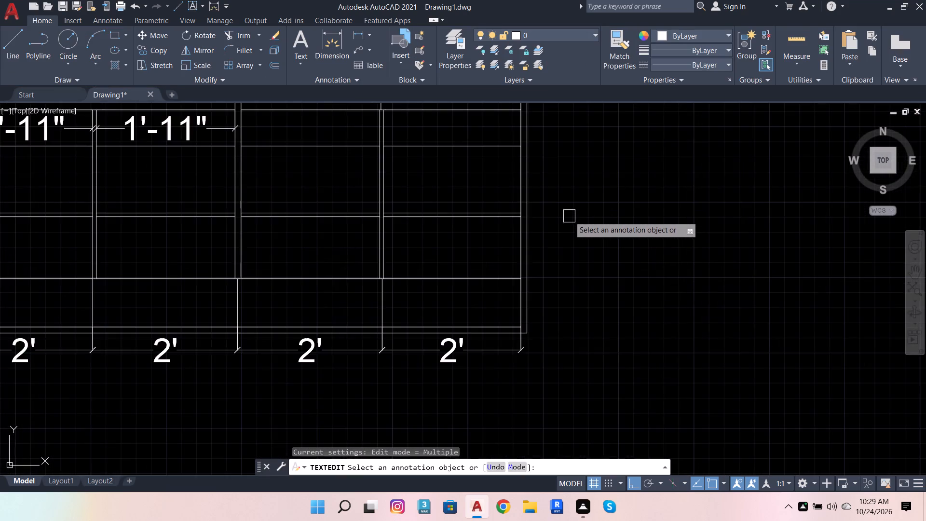
scroll(599, 228, "down", 1)
key("Escape")
key("Escape")
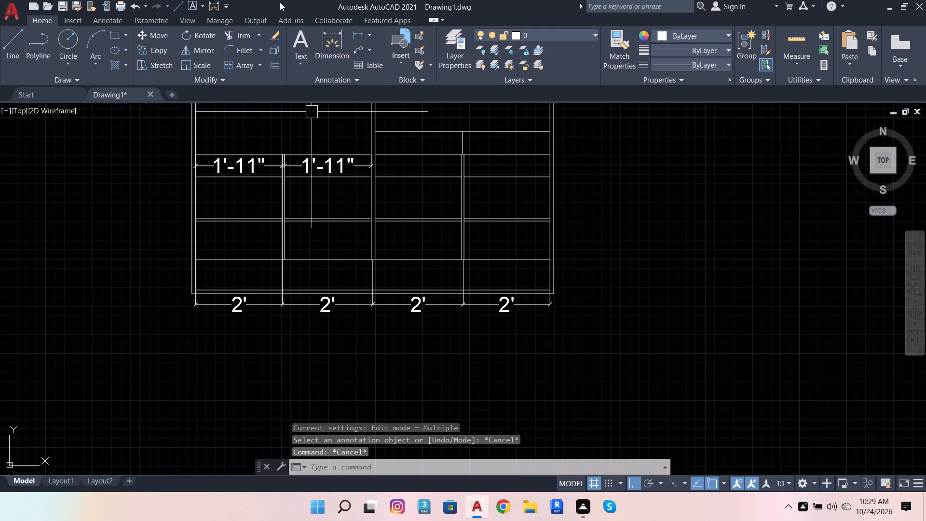
Dimension the frame's left half from the outer bottom-left corner to the central line, placed below the row of 2' dimensions.
left_click(324, 45)
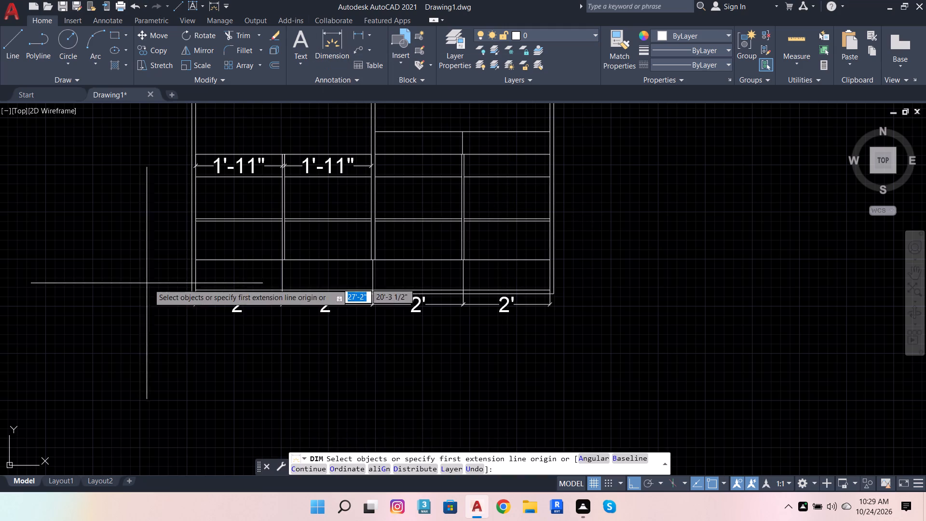
scroll(181, 297, "up", 2)
left_click(201, 287)
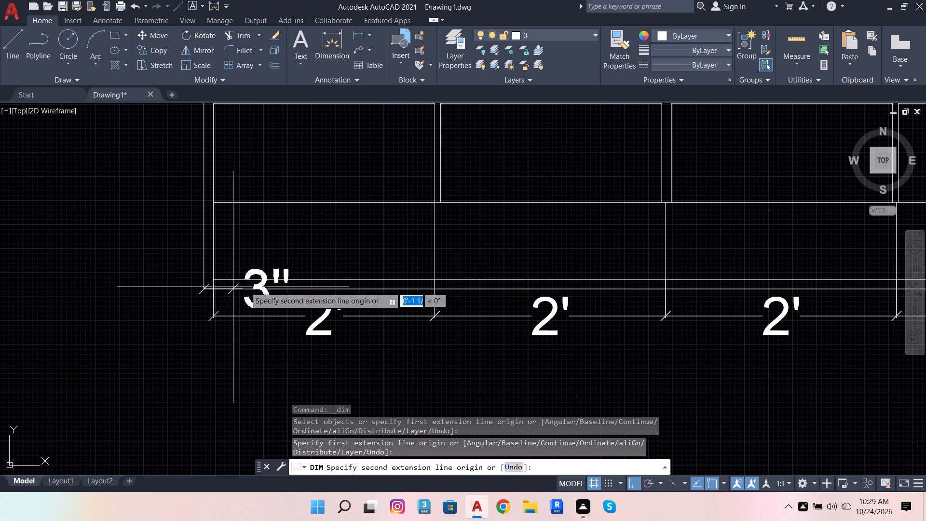
left_click(664, 291)
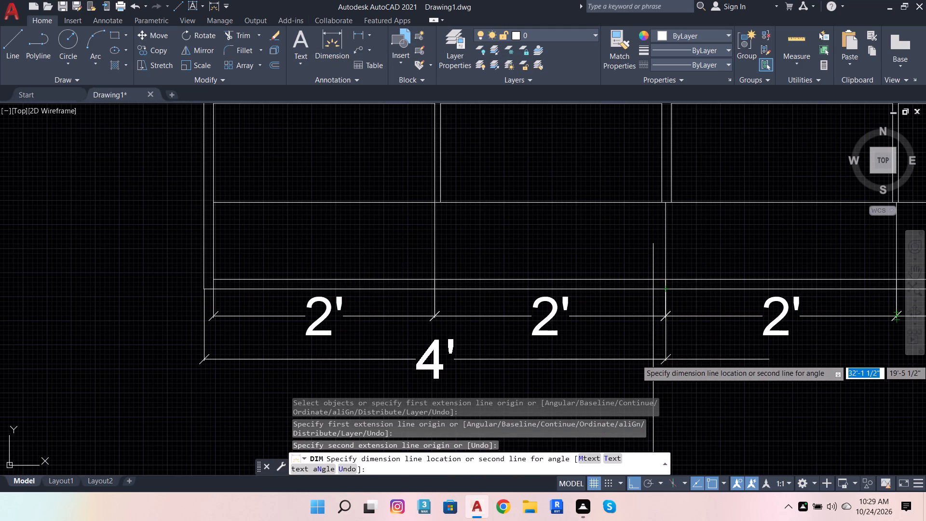
scroll(646, 342, "down", 2)
scroll(654, 358, "up", 2)
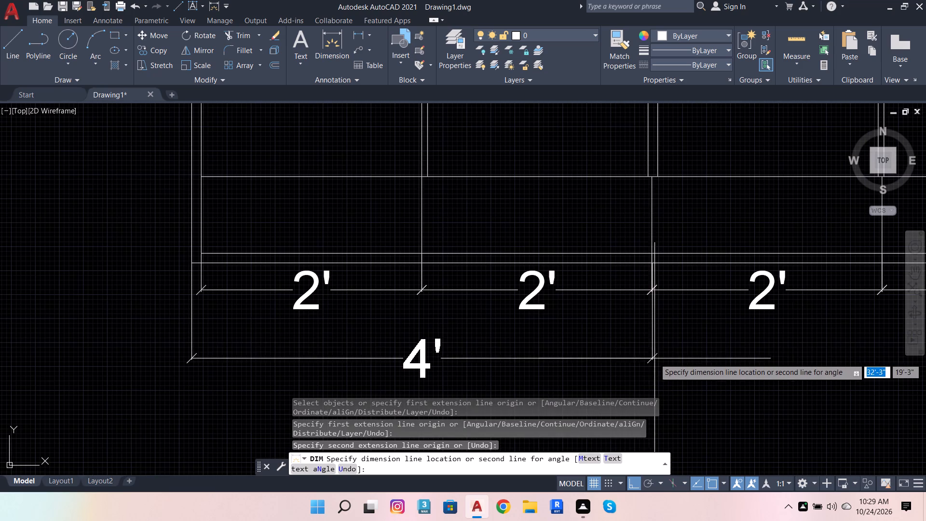
left_click(651, 335)
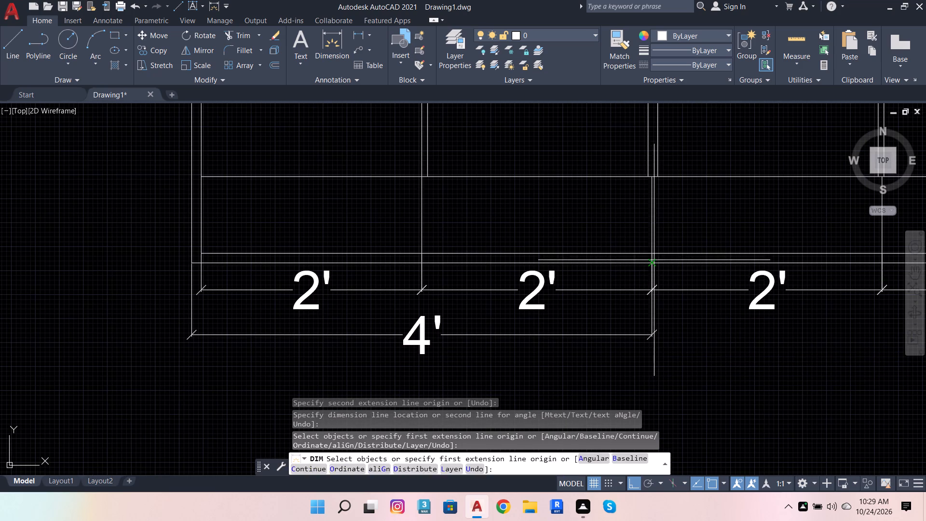
Dimension the frame's right half from the central line to the outer bottom-right corner, aligned with the left half's dimension.
left_click(650, 263)
scroll(502, 297, "down", 4)
scroll(588, 292, "up", 3)
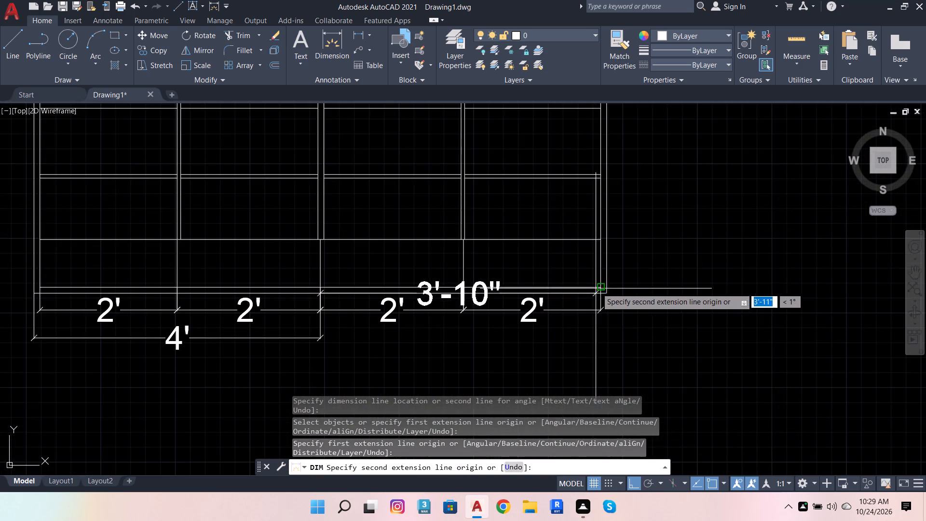
scroll(604, 288, "up", 2)
left_click(606, 301)
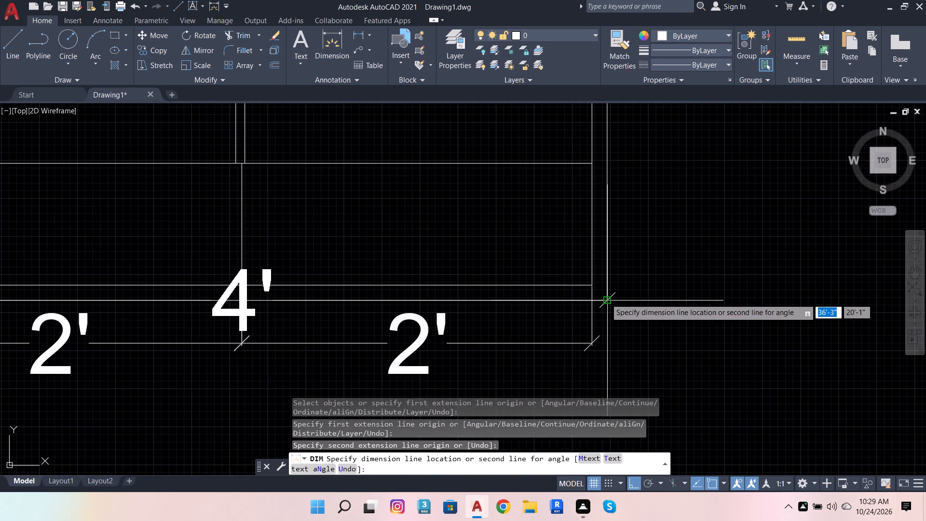
scroll(606, 299, "down", 3)
scroll(424, 322, "up", 4)
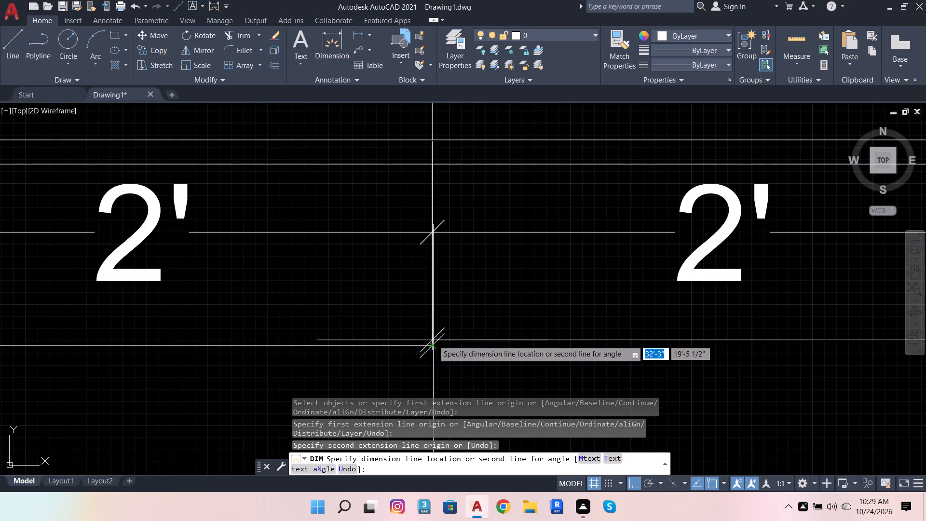
left_click(431, 343)
scroll(522, 311, "down", 3)
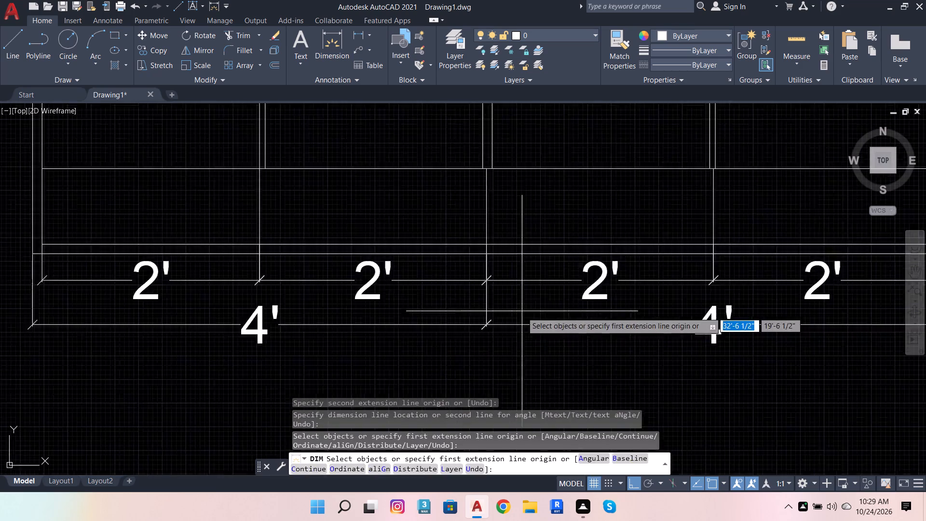
scroll(522, 313, "down", 2)
key("Escape")
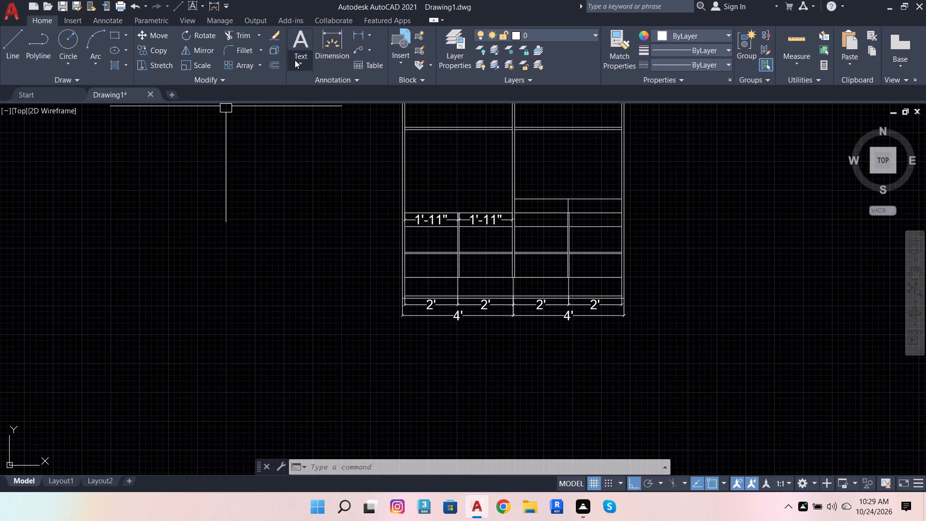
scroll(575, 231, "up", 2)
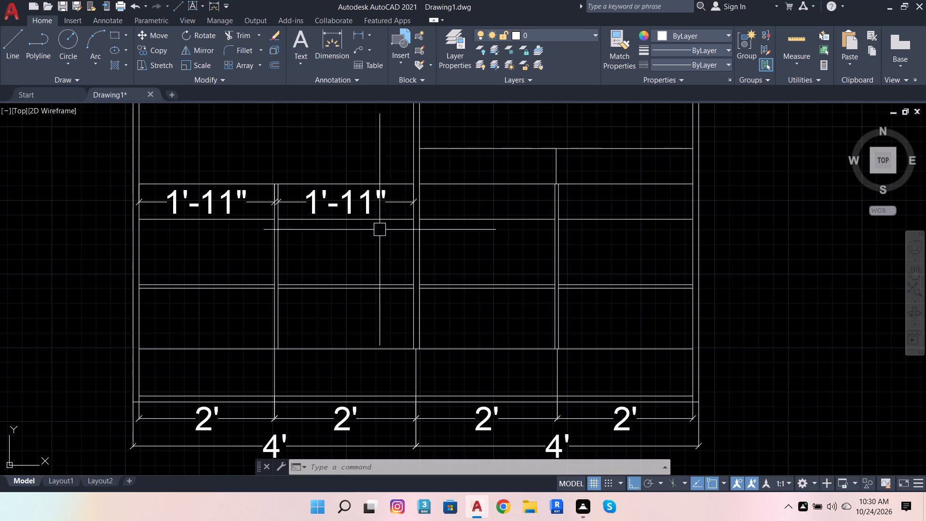
Move the two 1'-11" width dimensions in the frame's left half down 6" onto the next shelf line.
left_click(341, 194)
left_click(174, 198)
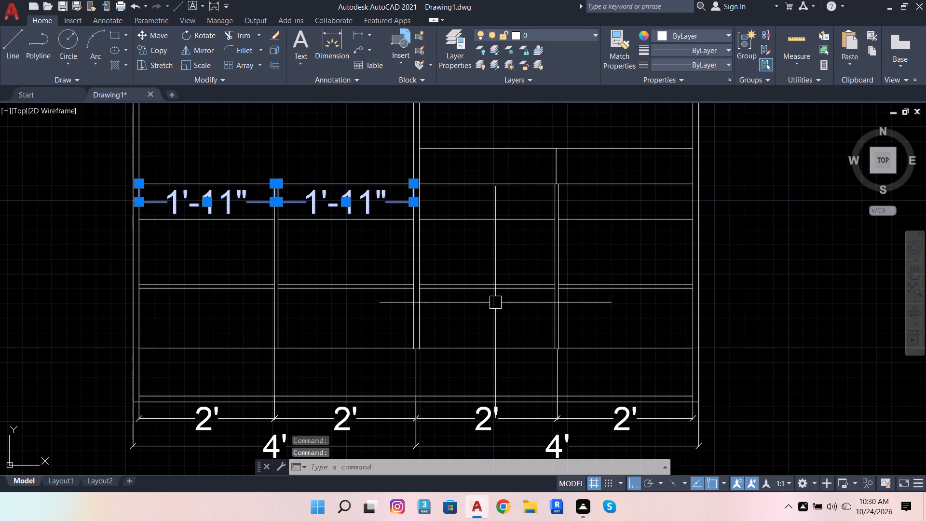
left_click(148, 36)
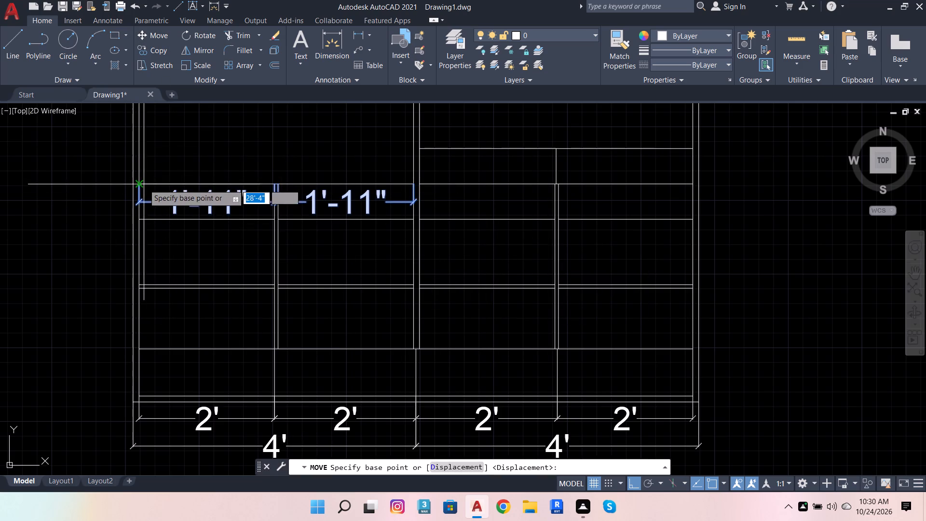
left_click(139, 181)
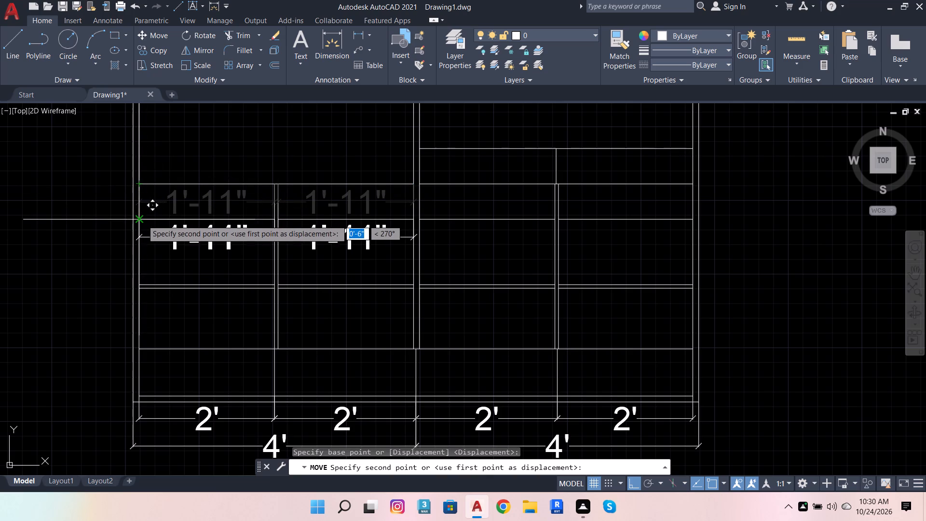
left_click(140, 221)
Copy the two 1'-11" dimensions horizontally about 3'-11 1/2" into the matching compartments of the frame's right half.
left_click(167, 243)
left_click(303, 240)
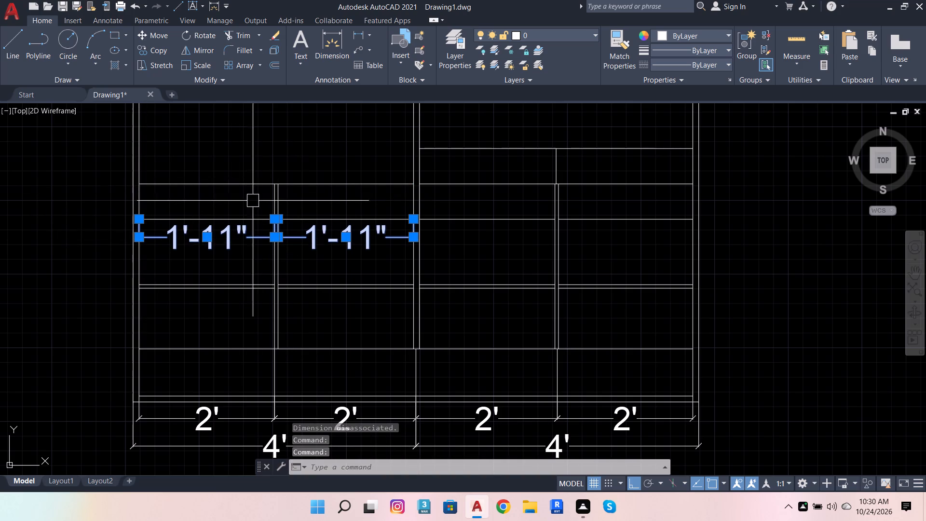
left_click(150, 54)
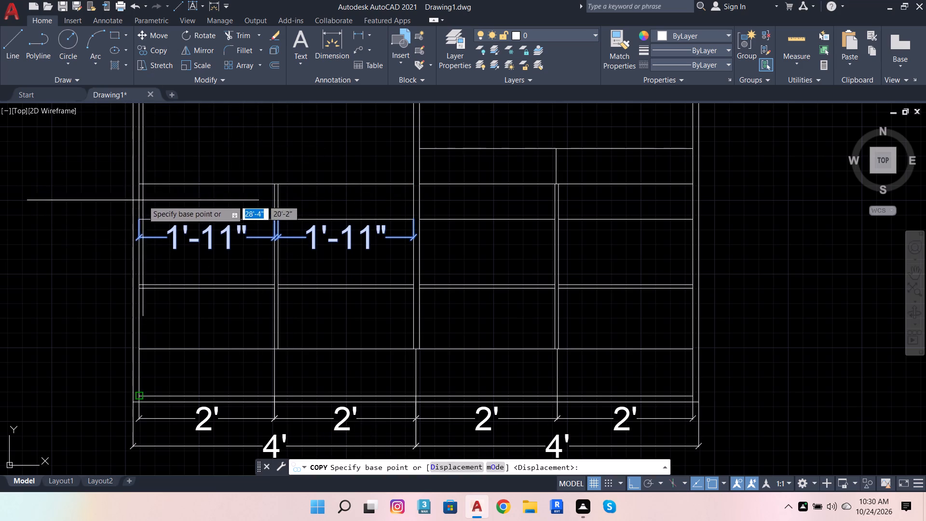
left_click(142, 217)
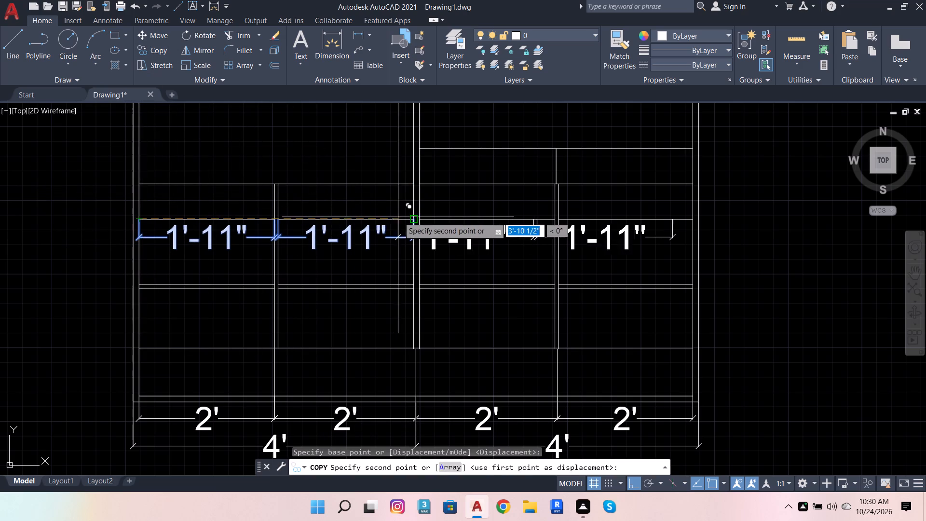
scroll(423, 220, "up", 3)
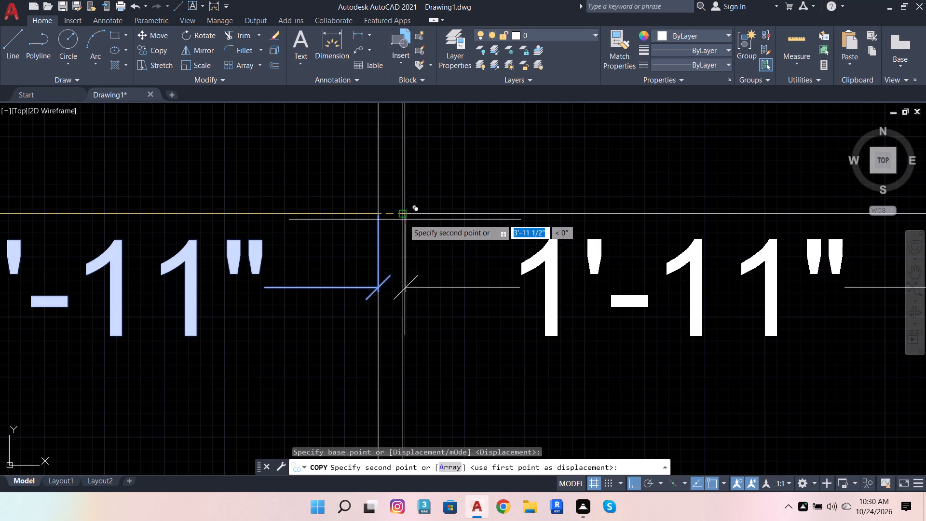
left_click(401, 217)
scroll(307, 245, "down", 3)
key("Escape")
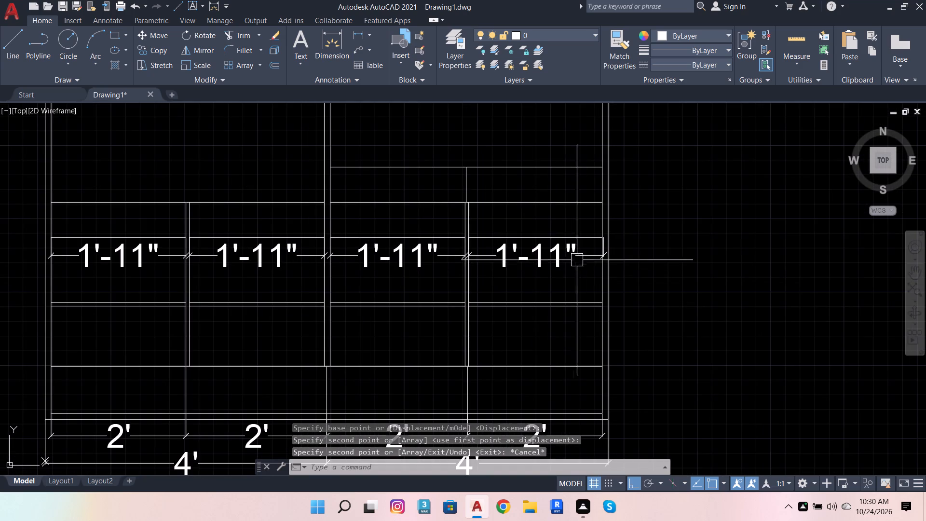
Examine the row of 1'-11" dimensions across all four compartments, including their alignment with the partitions and right side panel.
scroll(627, 247, "up", 2)
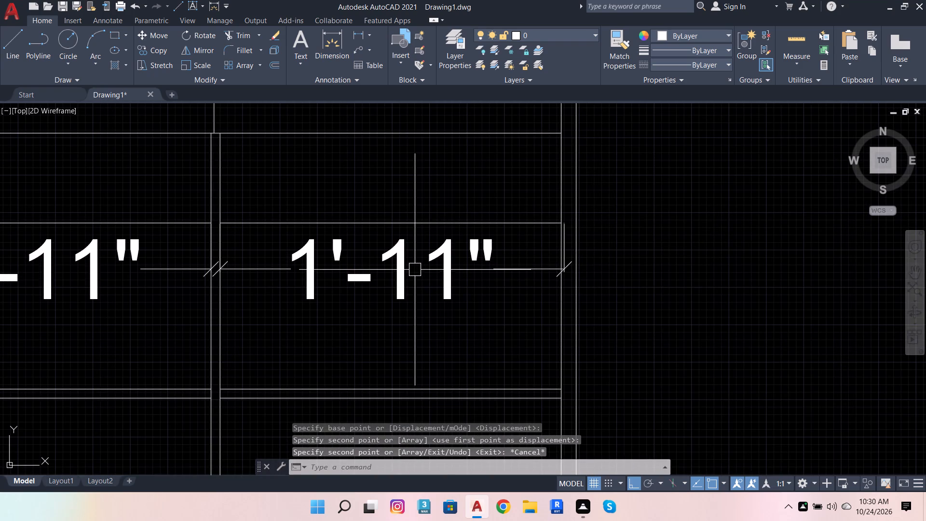
scroll(570, 281, "down", 2)
scroll(379, 275, "up", 2)
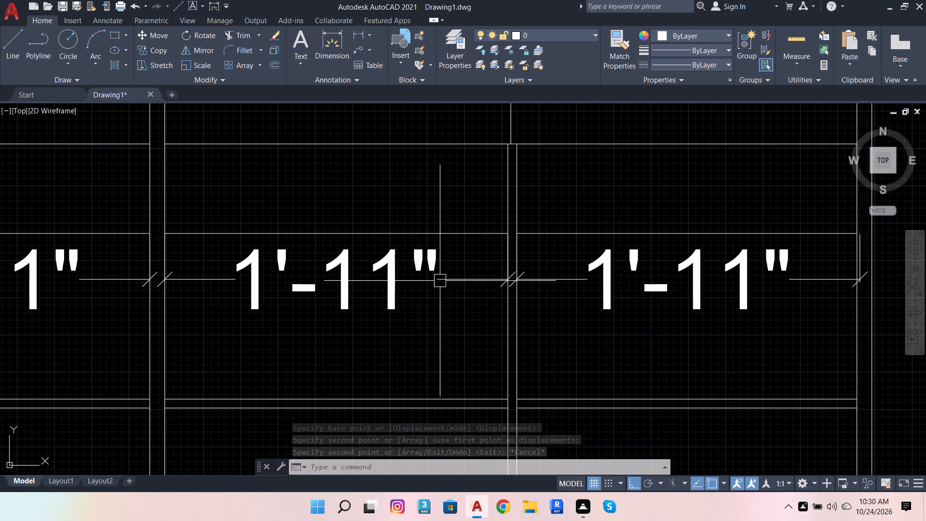
scroll(531, 276, "up", 3)
scroll(466, 315, "down", 3)
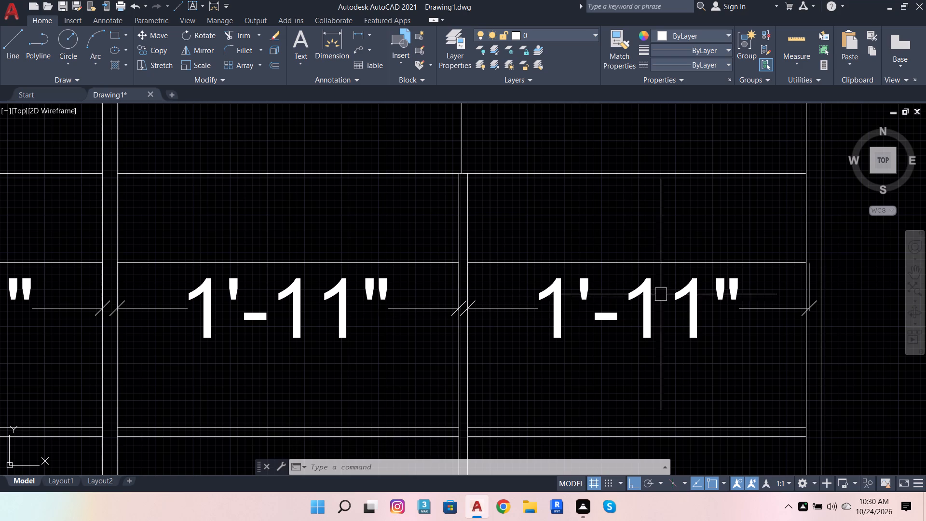
scroll(675, 296, "down", 4)
scroll(693, 306, "up", 3)
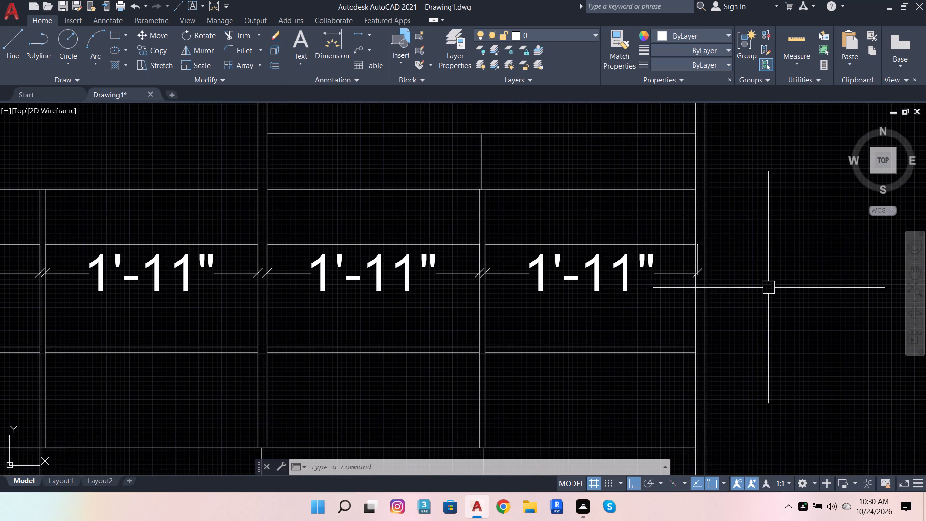
scroll(771, 287, "down", 2)
scroll(433, 298, "up", 2)
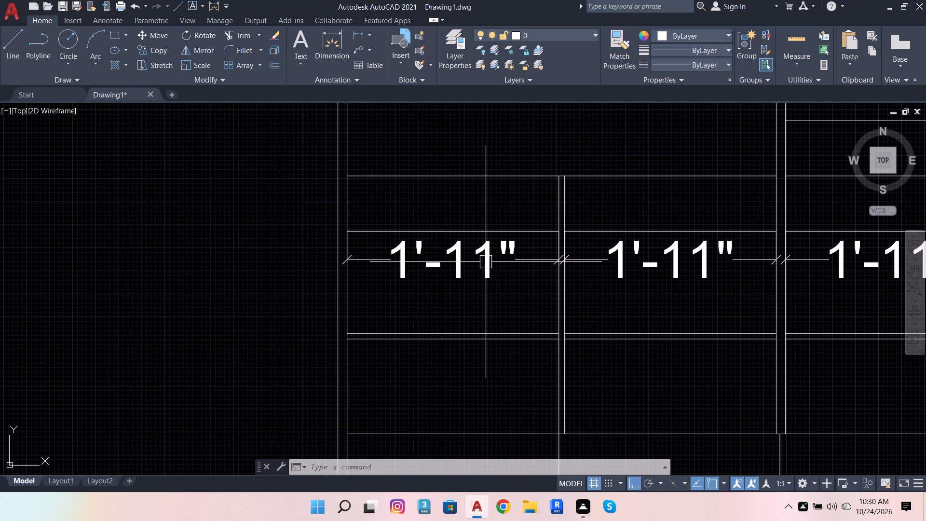
key("Escape")
key("Escape")
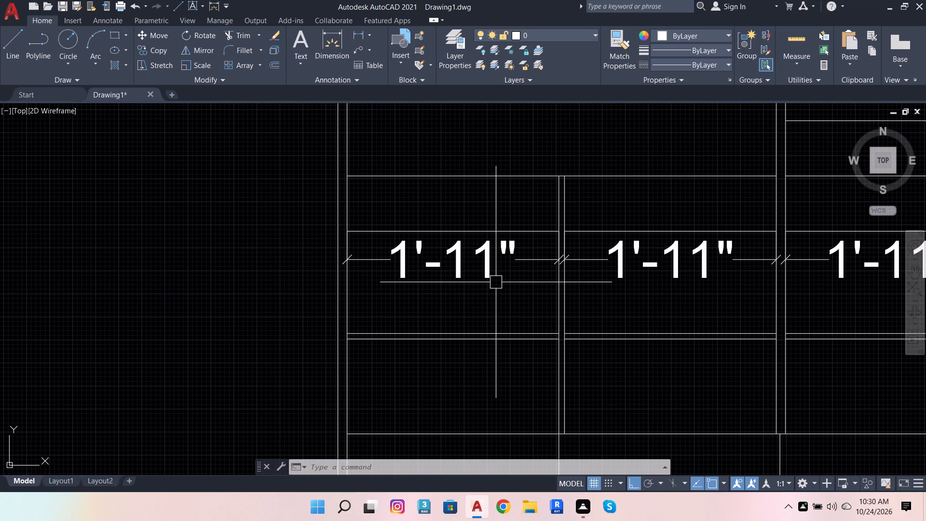
Dimension the top-left compartment's inner width from the left side panel to the central partition, placed above the frame.
scroll(410, 293, "down", 5)
scroll(446, 225, "up", 2)
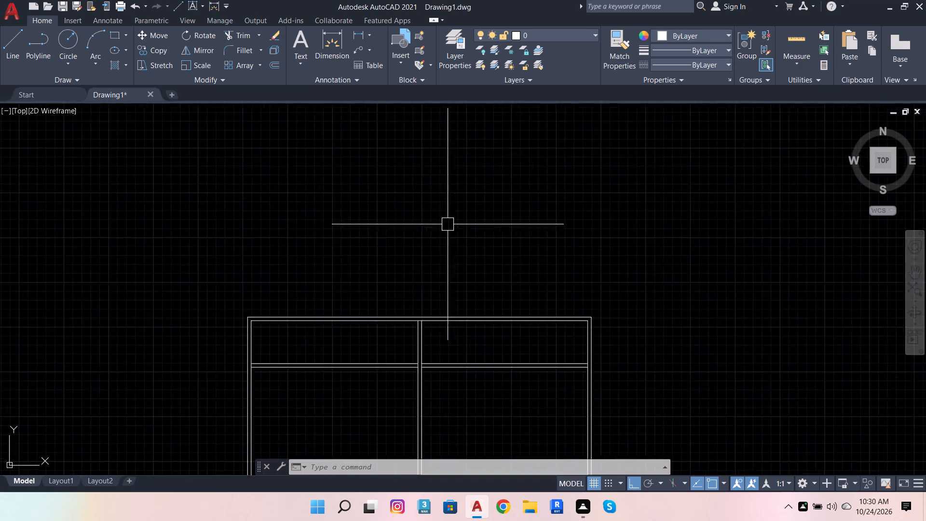
scroll(448, 224, "up", 2)
scroll(391, 217, "down", 3)
scroll(374, 324, "up", 1)
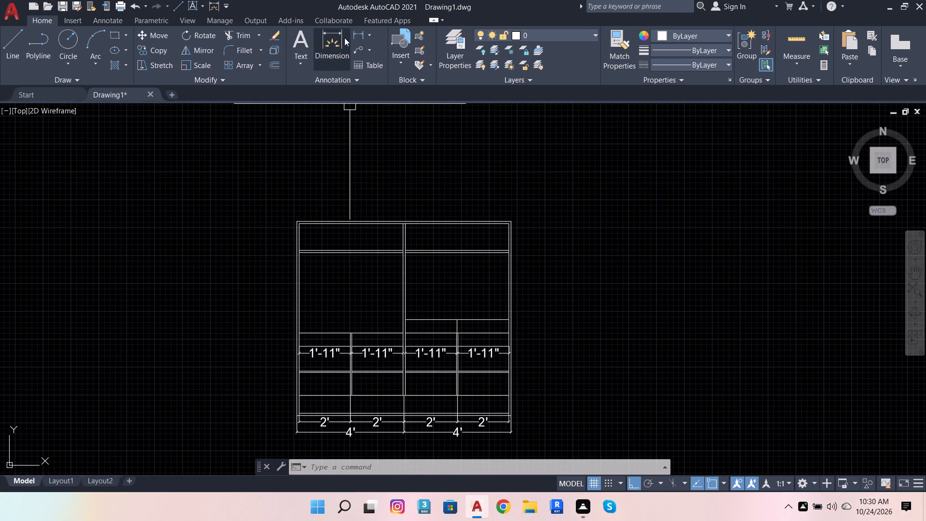
left_click(344, 38)
scroll(292, 222, "up", 3)
left_click(313, 228)
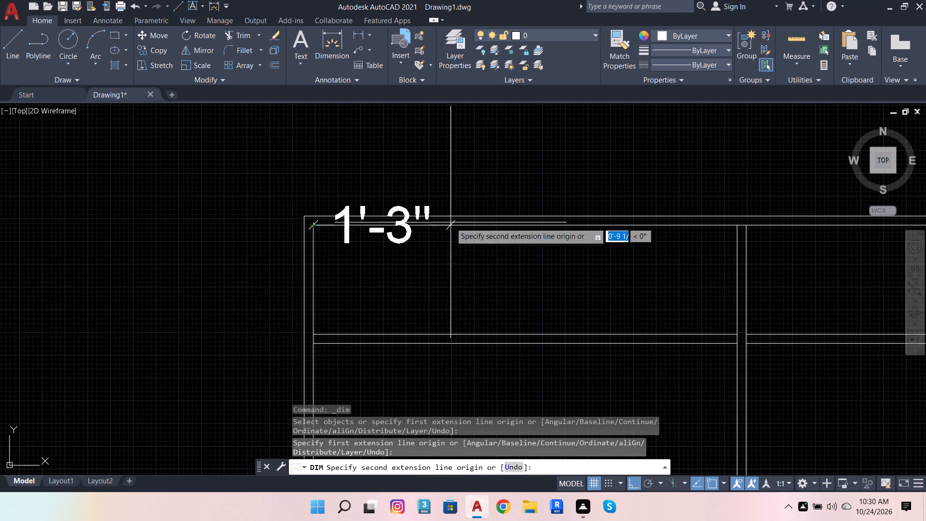
left_click(736, 226)
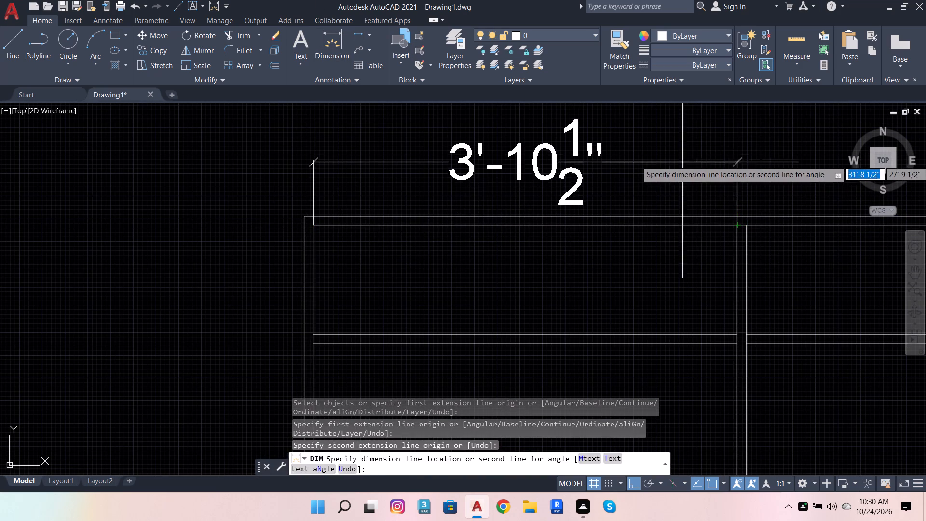
left_click(680, 158)
Dimension the top-right compartment's inner width from the central partition to the right side panel, aligned with the top-left dimension.
scroll(727, 230, "down", 2)
scroll(752, 234, "up", 4)
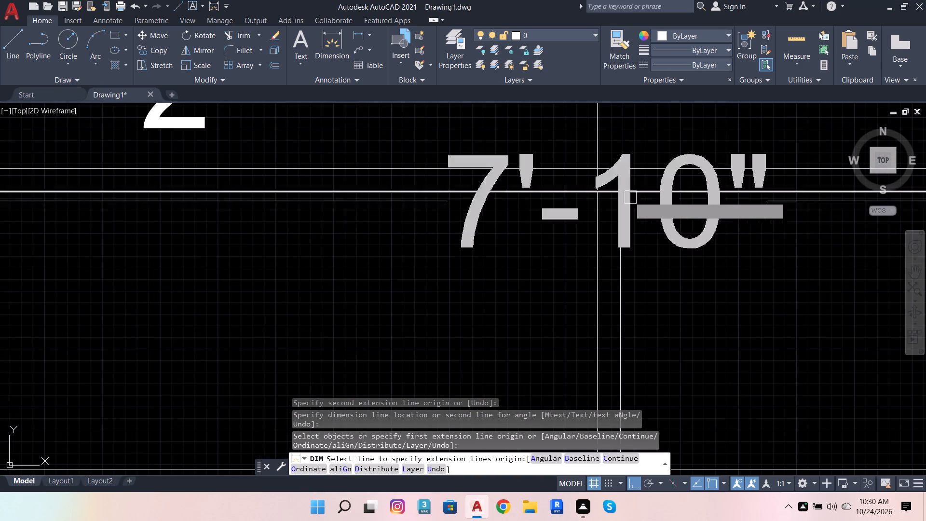
left_click(624, 192)
scroll(502, 257, "down", 4)
scroll(604, 245, "up", 4)
scroll(444, 273, "down", 4)
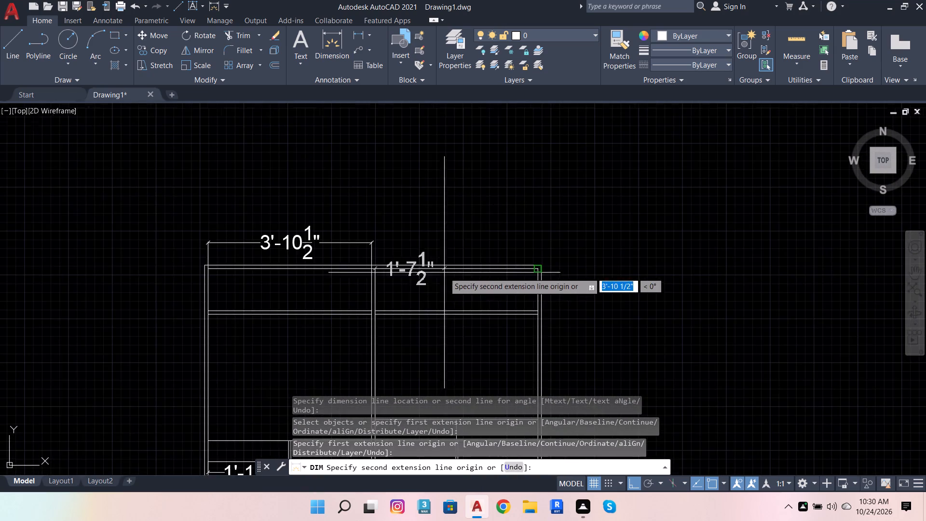
scroll(491, 268, "up", 2)
left_click(610, 272)
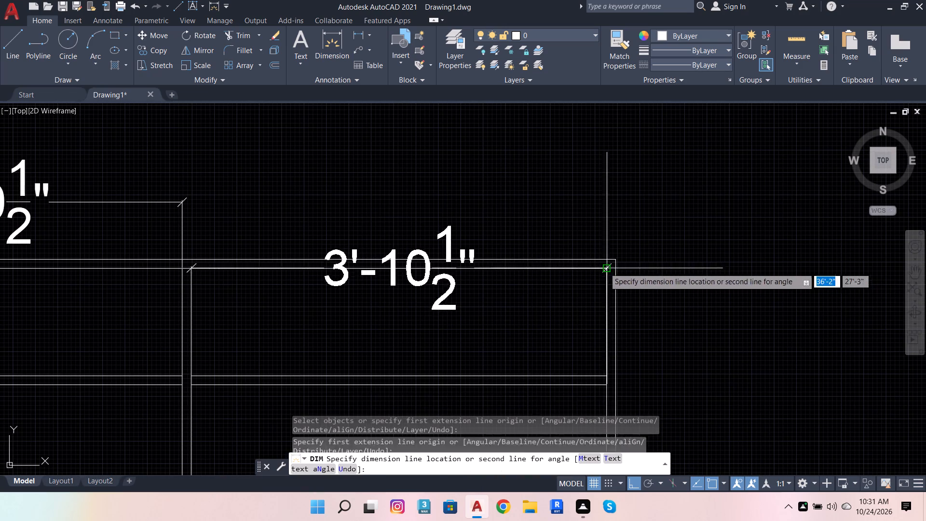
scroll(182, 200, "up", 2)
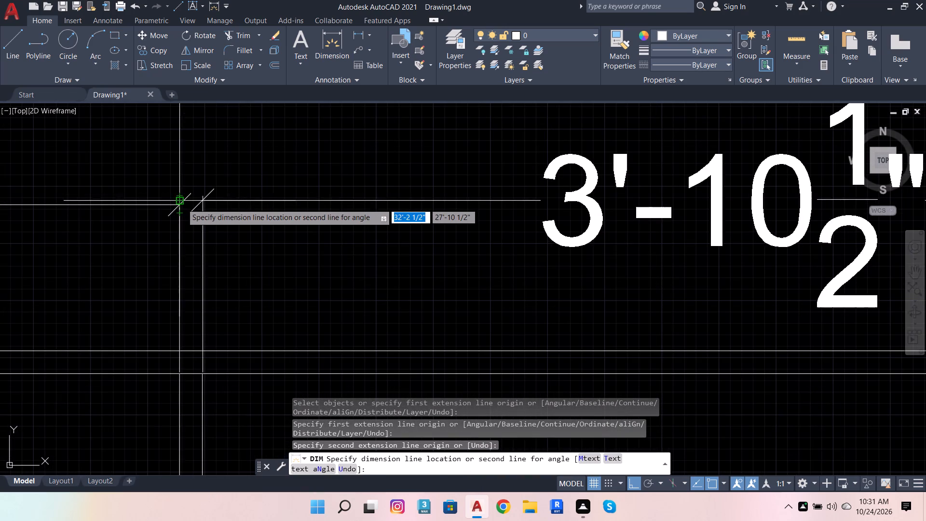
left_click(179, 206)
Dimension the top-right compartment's inner height, placed outside the frame's right side.
scroll(273, 198, "down", 5)
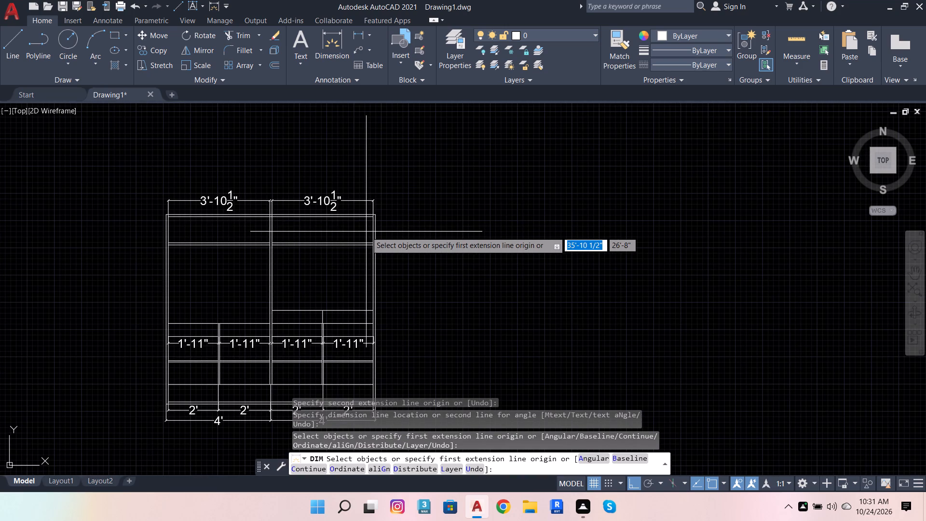
scroll(358, 229, "up", 3)
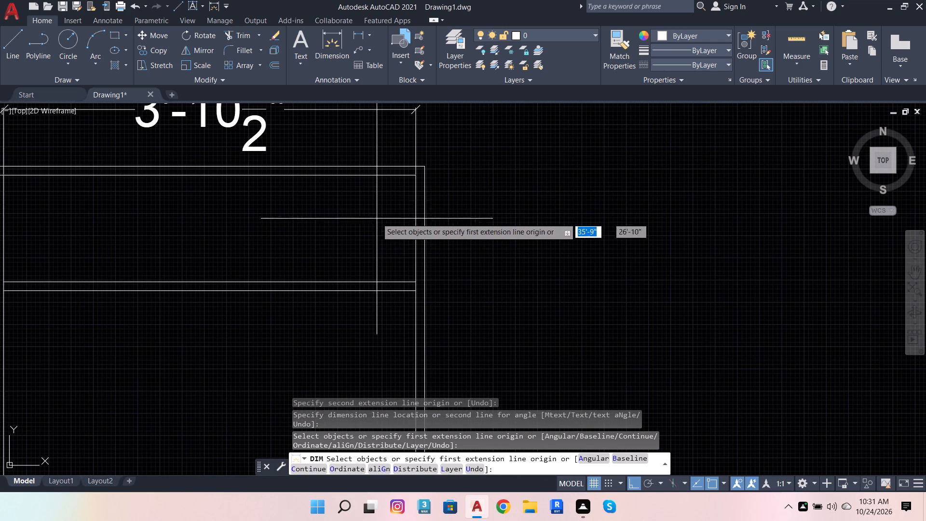
left_click(413, 176)
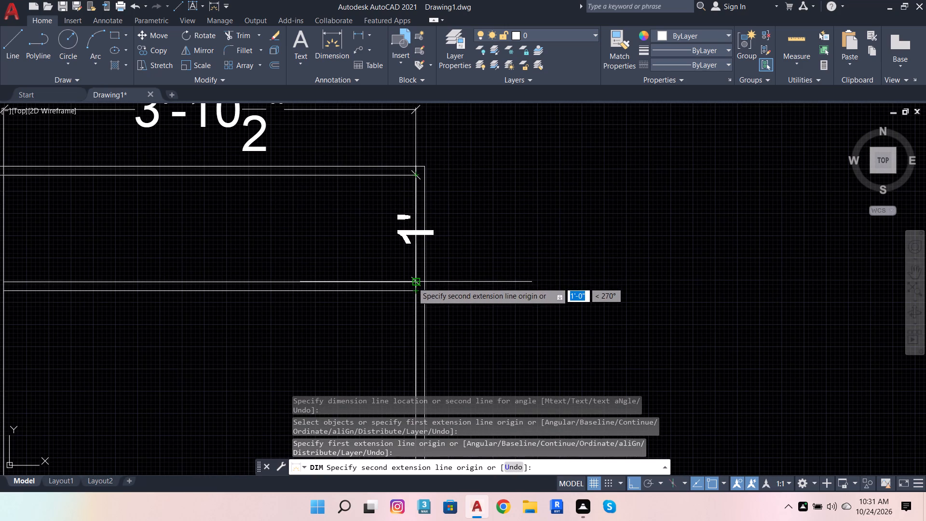
left_click(412, 282)
left_click(498, 274)
Dimension the large right compartment's height from the underside of the top shelf to the line below, in line with the 1' dimension.
scroll(429, 225, "down", 3)
scroll(425, 275, "up", 2)
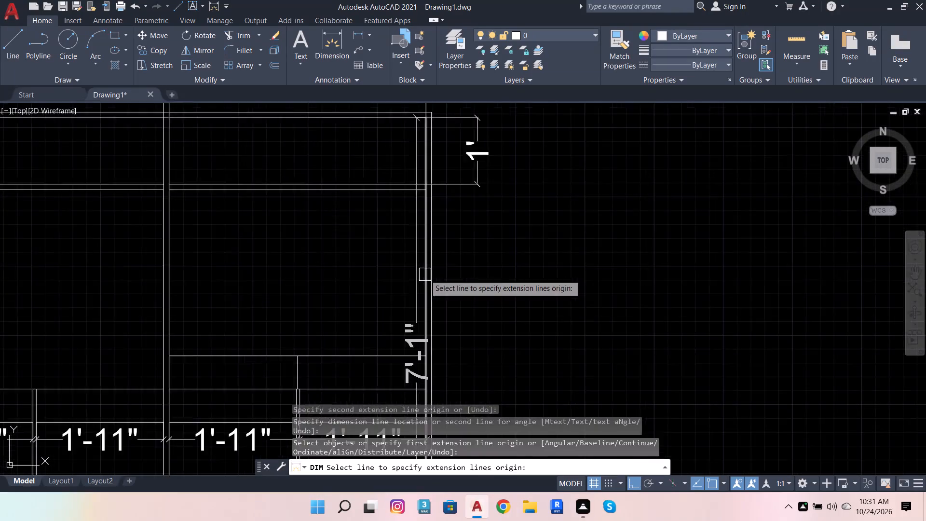
scroll(425, 273, "up", 1)
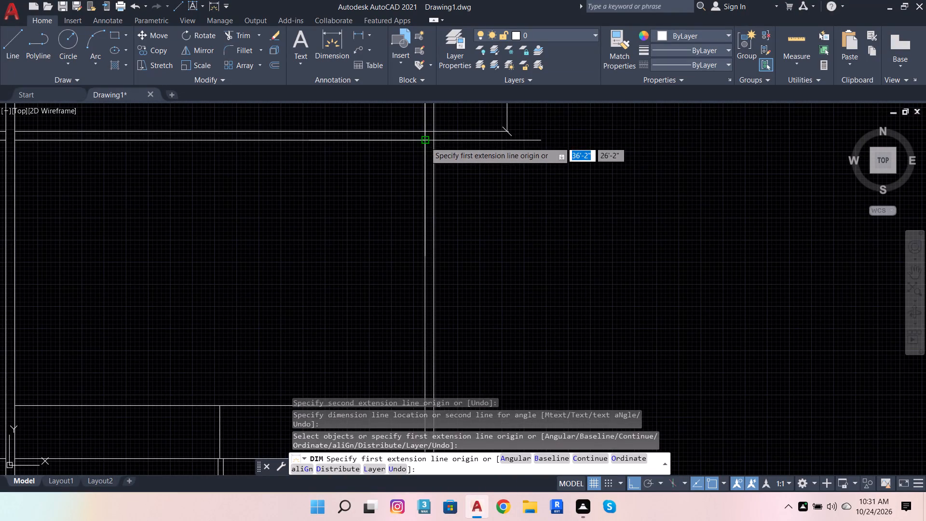
left_click(425, 142)
scroll(426, 257, "down", 3)
scroll(428, 290, "up", 3)
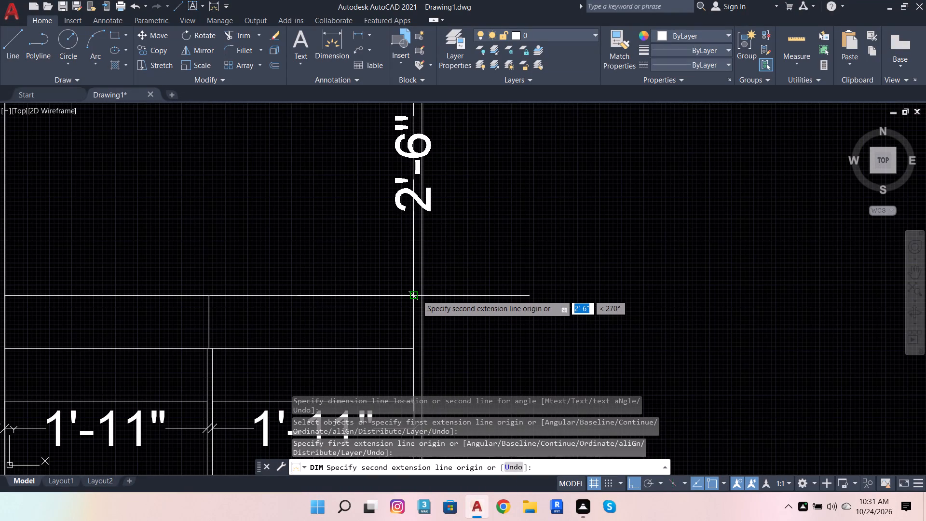
left_click(410, 293)
scroll(523, 279, "down", 3)
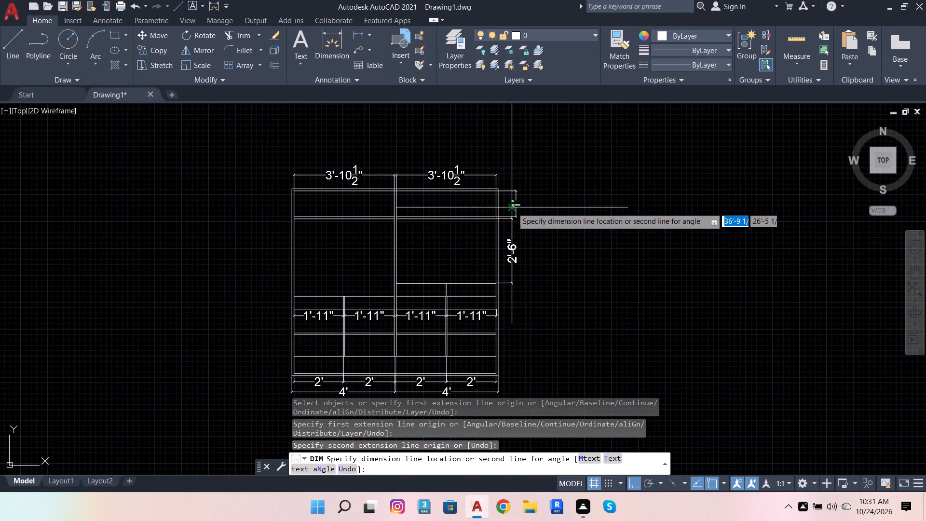
scroll(512, 207, "up", 3)
left_click(527, 235)
Dimension the height of the narrow row below the large right compartment, aligned with the 2'-6" dimension.
scroll(554, 198, "down", 5)
scroll(533, 241, "up", 1)
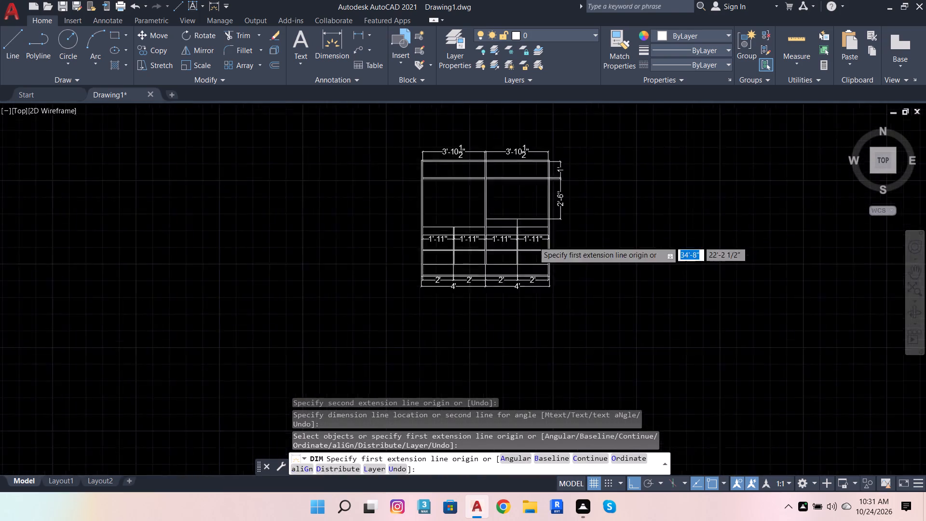
scroll(533, 241, "up", 2)
scroll(555, 207, "up", 1)
left_click(576, 171)
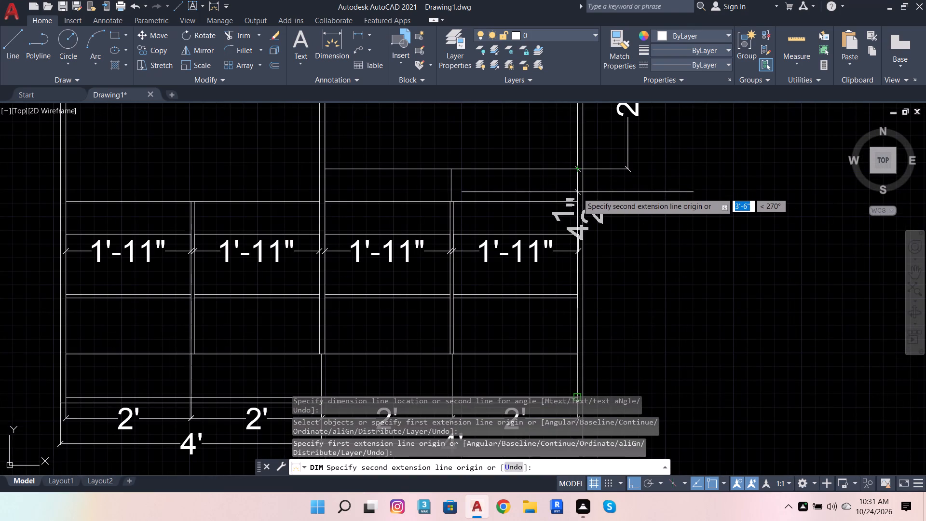
left_click(577, 203)
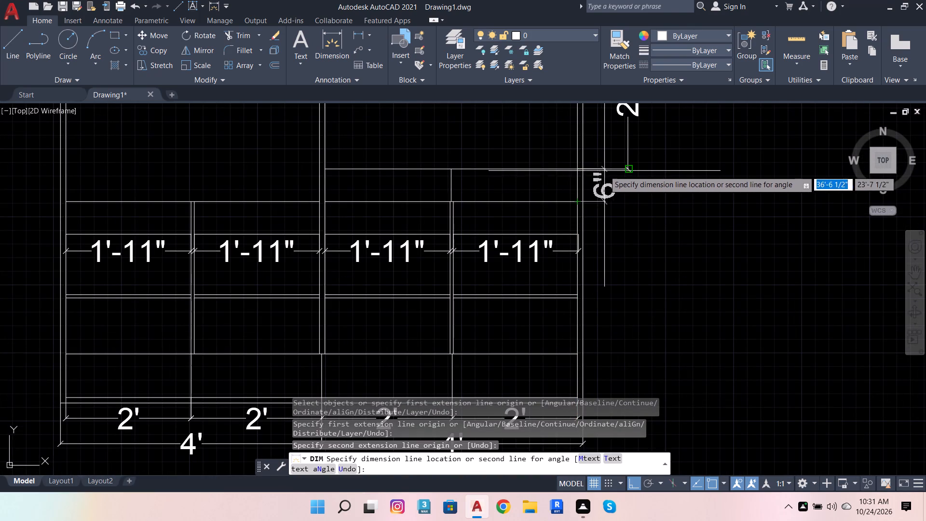
scroll(632, 168, "up", 3)
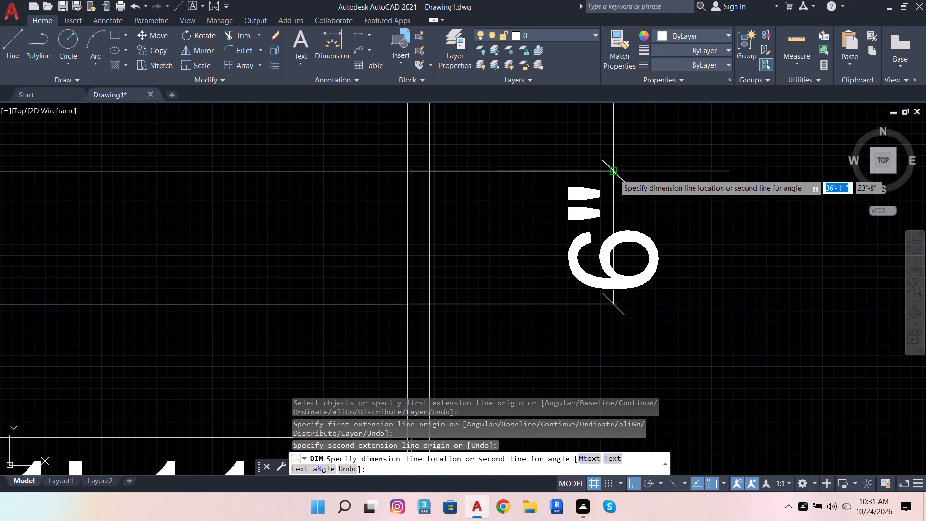
left_click(613, 172)
Dimension the height of the second narrow row in the frame's right half, in line with the 6" dimension directly above.
scroll(625, 166, "down", 3)
scroll(574, 214, "up", 2)
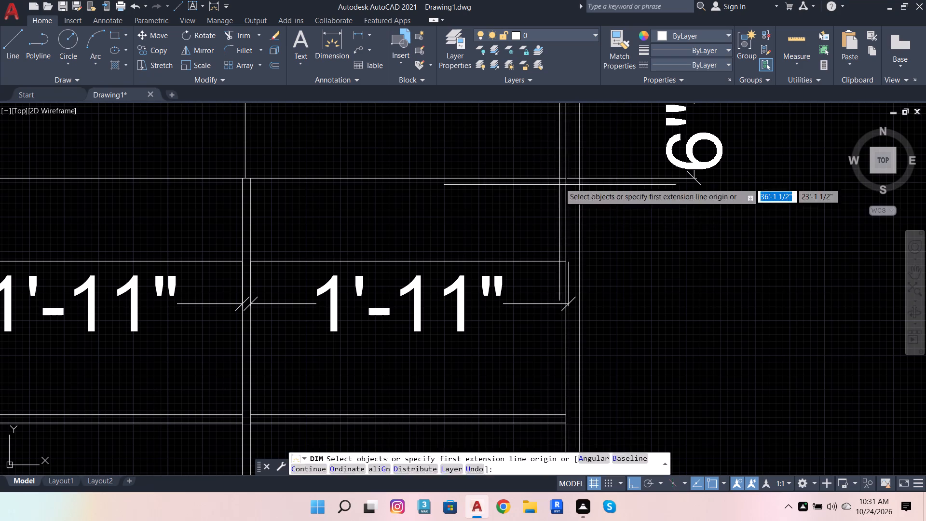
left_click(565, 178)
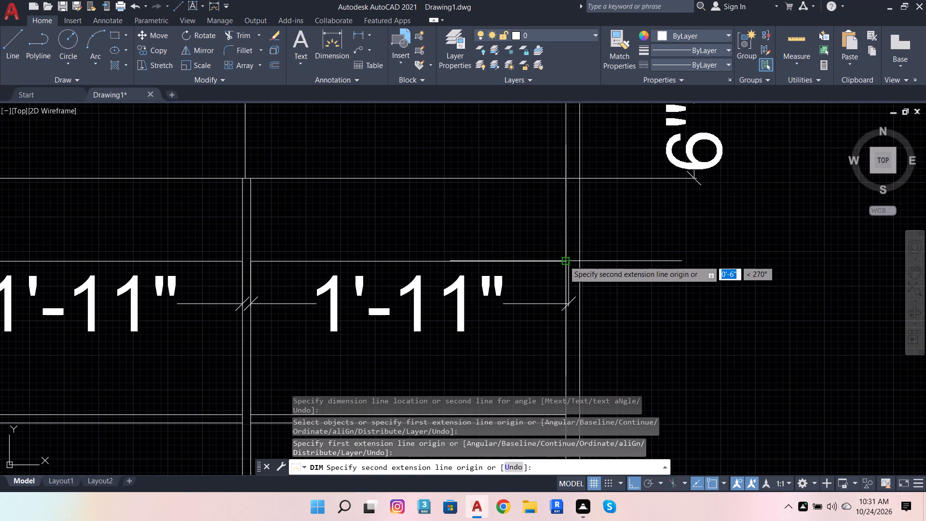
left_click(565, 260)
scroll(696, 177, "up", 4)
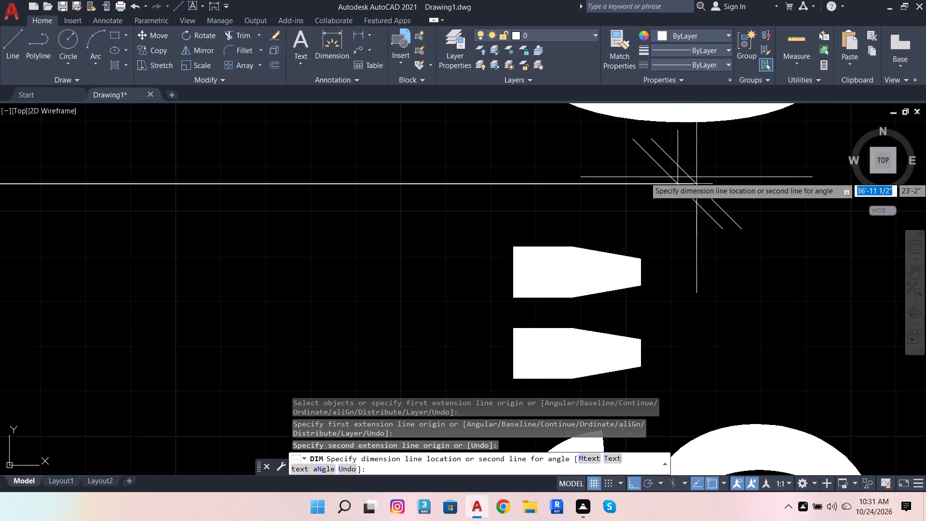
left_click(678, 184)
Dimension the height of the row holding the 1'-11" widths, down to the top of the shelf below, aligned with the 6" dimensions.
scroll(698, 163, "down", 5)
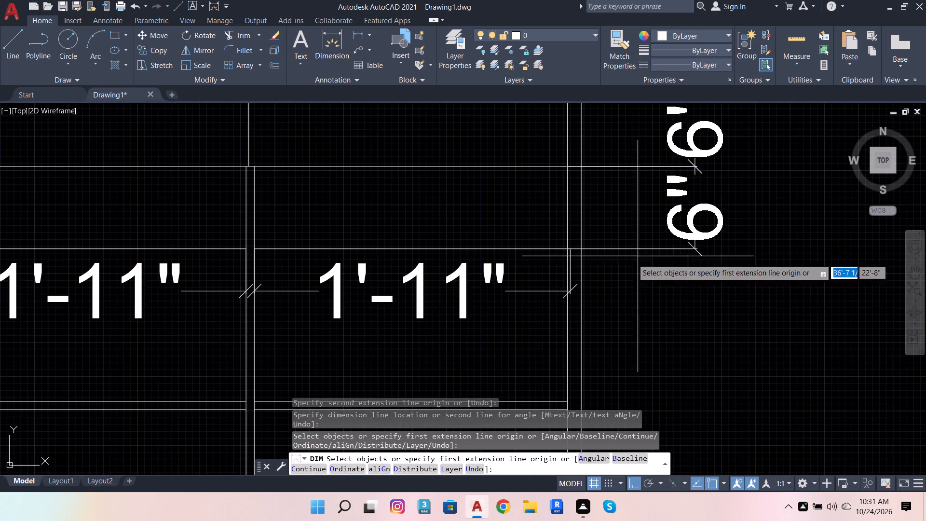
scroll(629, 231, "down", 3)
scroll(621, 248, "up", 4)
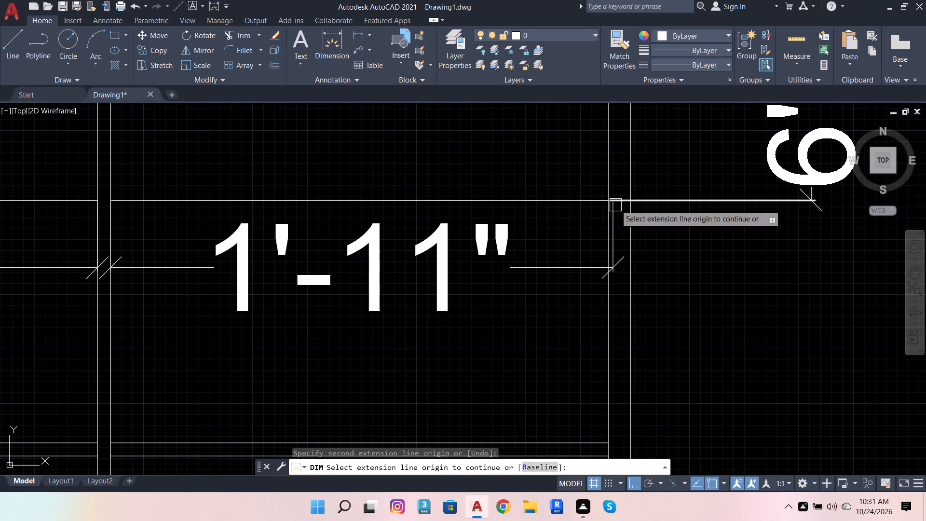
left_click(607, 197)
scroll(612, 193, "down", 4)
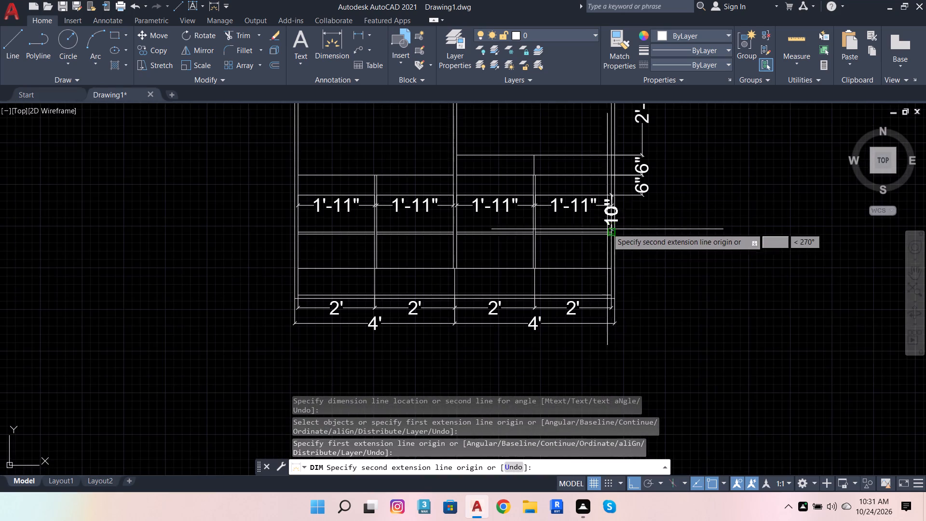
scroll(605, 224, "up", 4)
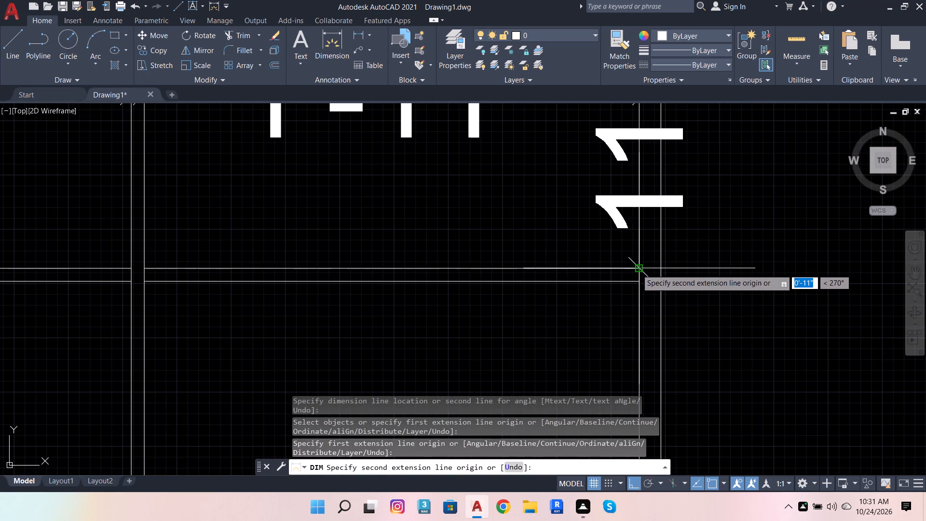
left_click(637, 269)
scroll(648, 248, "down", 4)
scroll(678, 217, "up", 3)
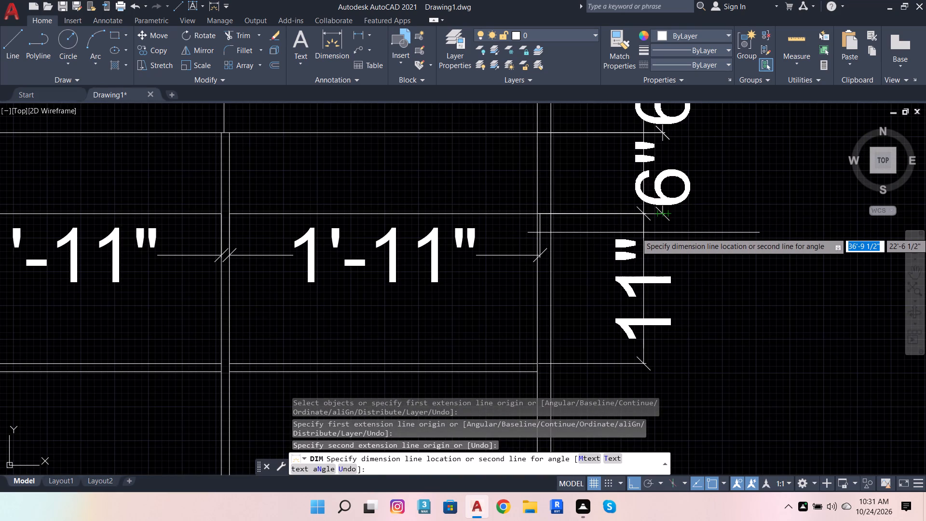
scroll(662, 209, "up", 3)
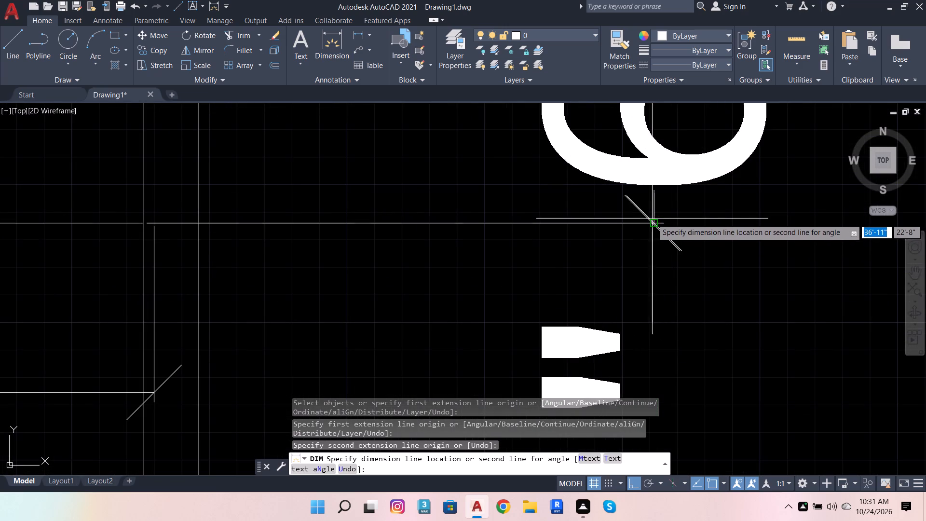
left_click(652, 219)
Dimension the height from the top of that shelf to the line below, continuing the vertical dimension chain outside the right side.
scroll(668, 211, "down", 9)
scroll(664, 251, "up", 3)
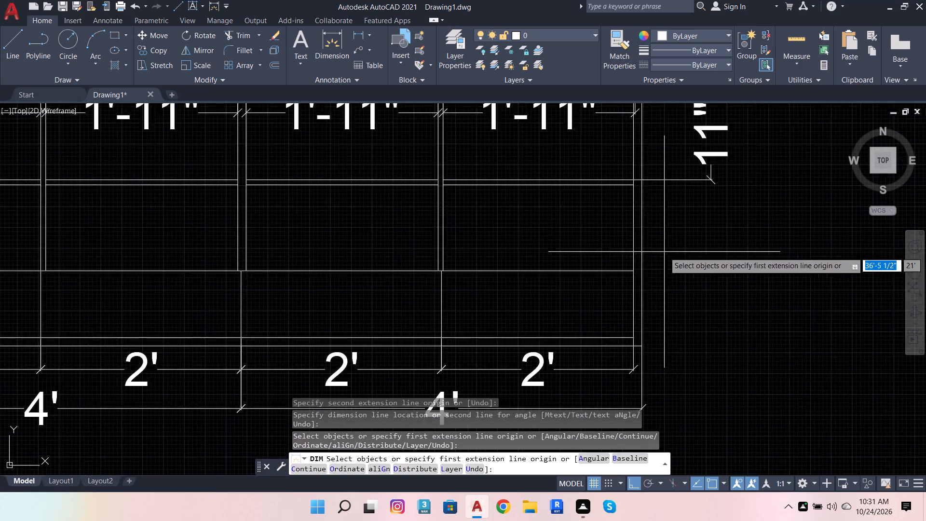
scroll(664, 252, "up", 2)
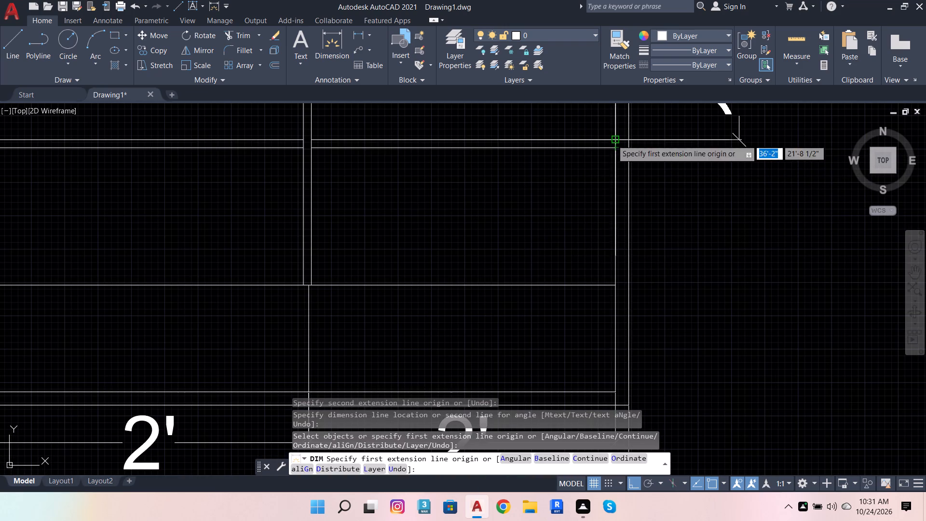
left_click(612, 140)
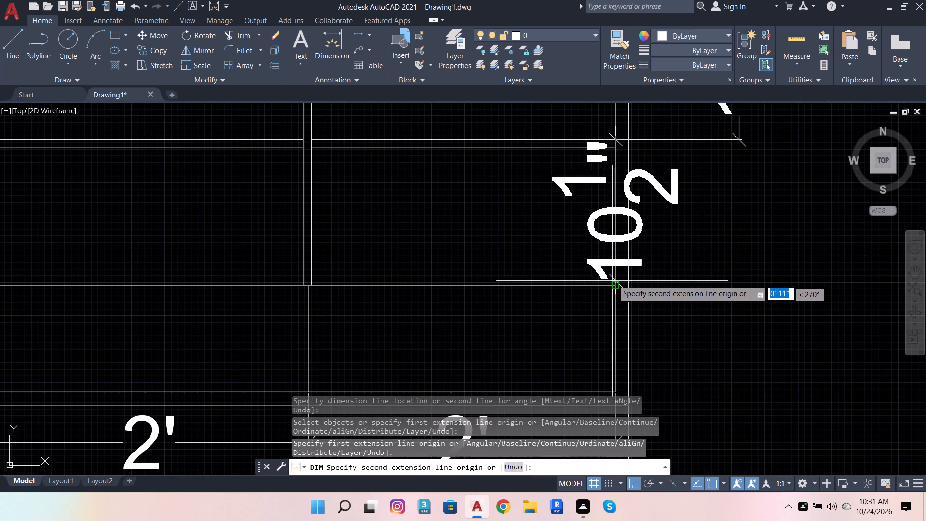
left_click(612, 287)
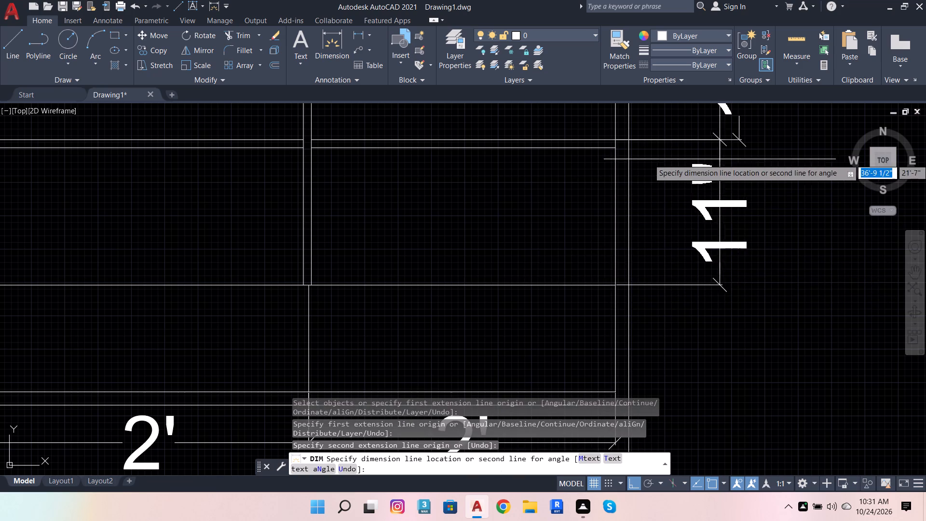
scroll(735, 137, "up", 5)
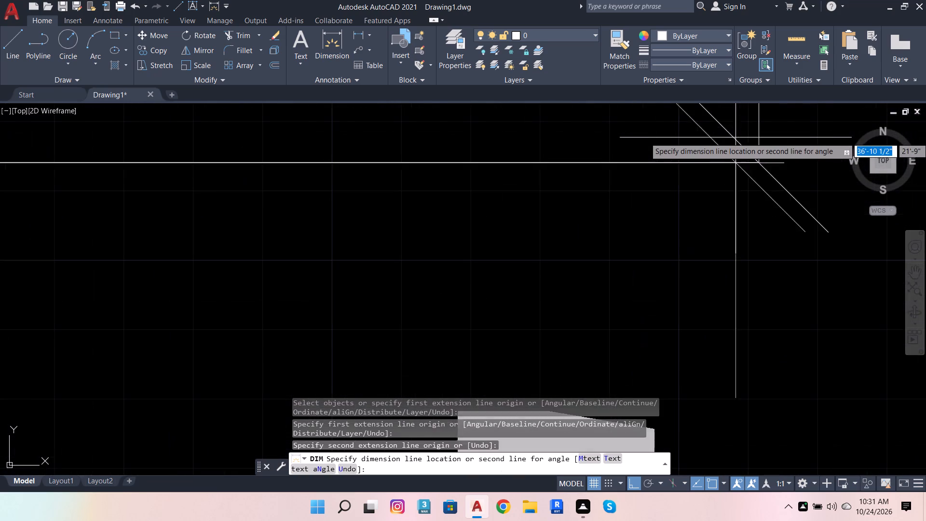
left_click(760, 160)
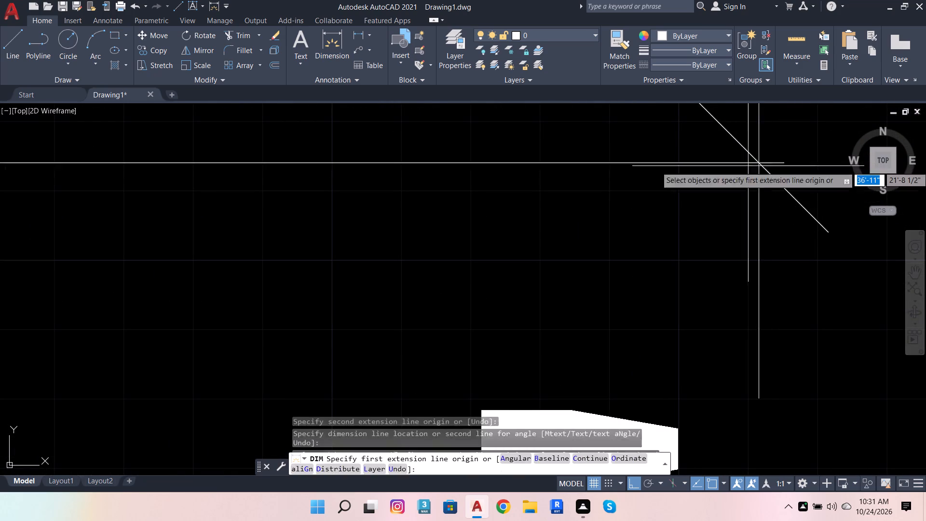
Dimension the bottom row's height from its upper line to the top of the bottom panel, aligned with the 11" dimensions.
scroll(641, 182, "down", 5)
scroll(649, 259, "down", 5)
scroll(635, 287, "up", 5)
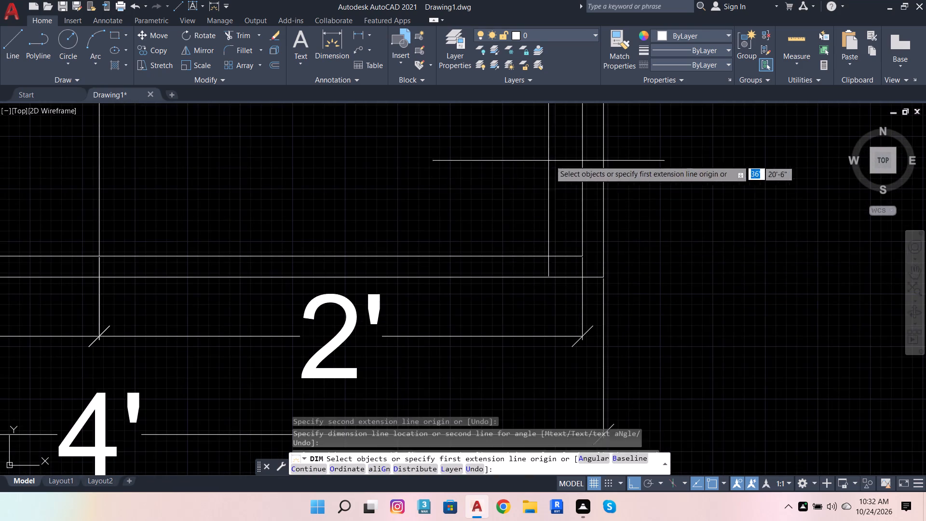
scroll(543, 224, "down", 1)
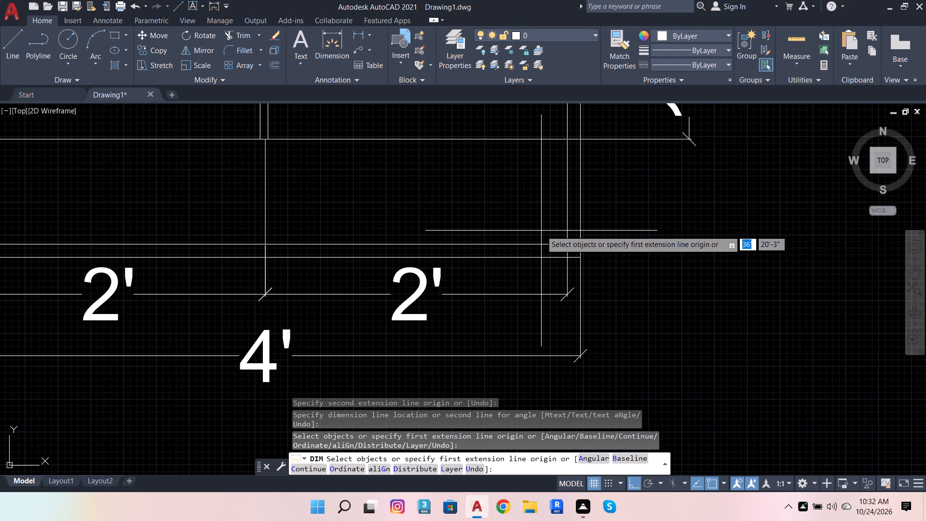
scroll(541, 236, "down", 1)
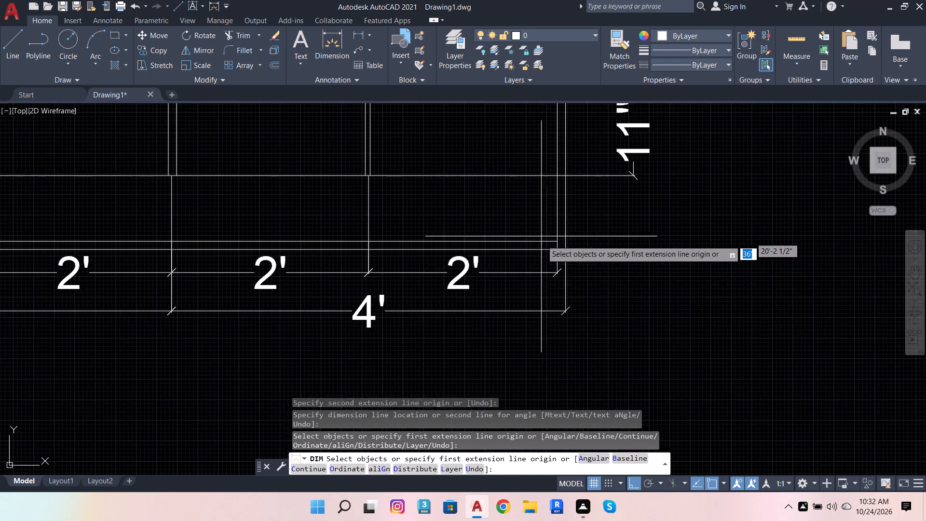
scroll(543, 246, "down", 1)
scroll(586, 251, "down", 2)
scroll(604, 206, "up", 2)
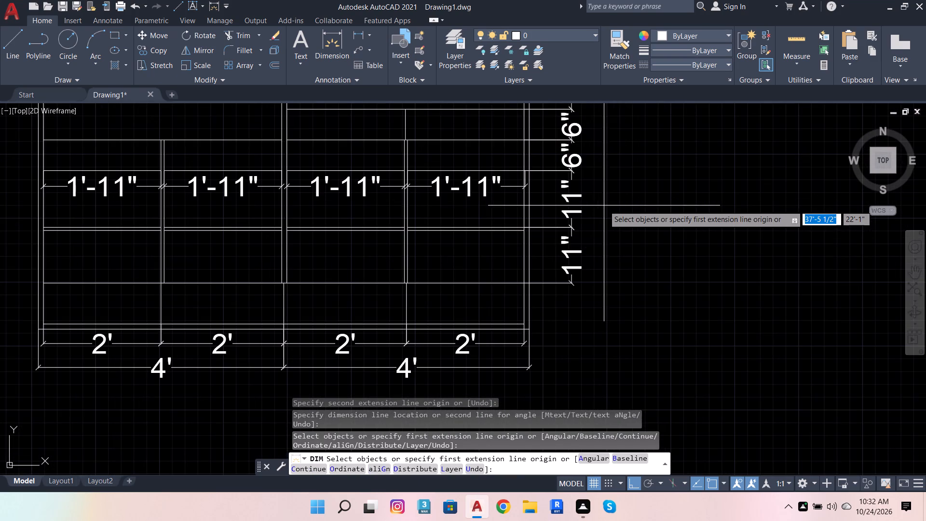
scroll(500, 294, "up", 2)
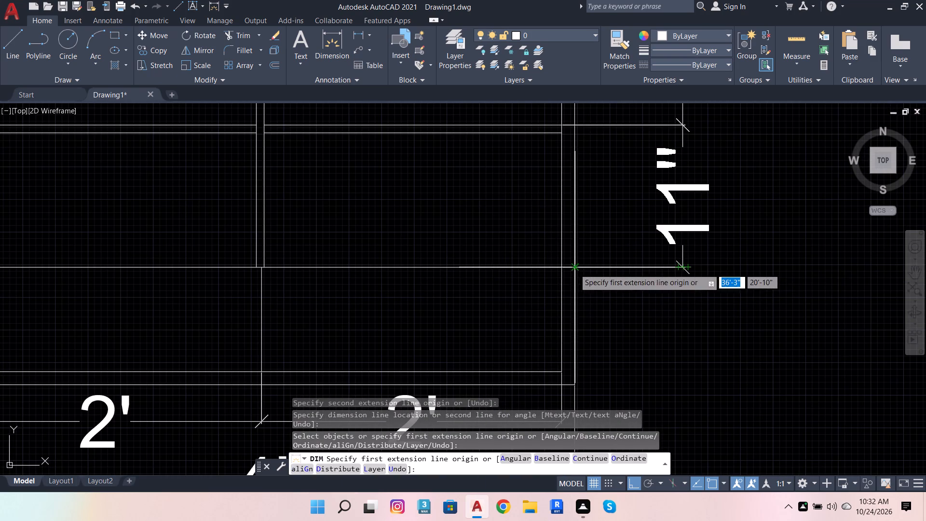
left_click(561, 268)
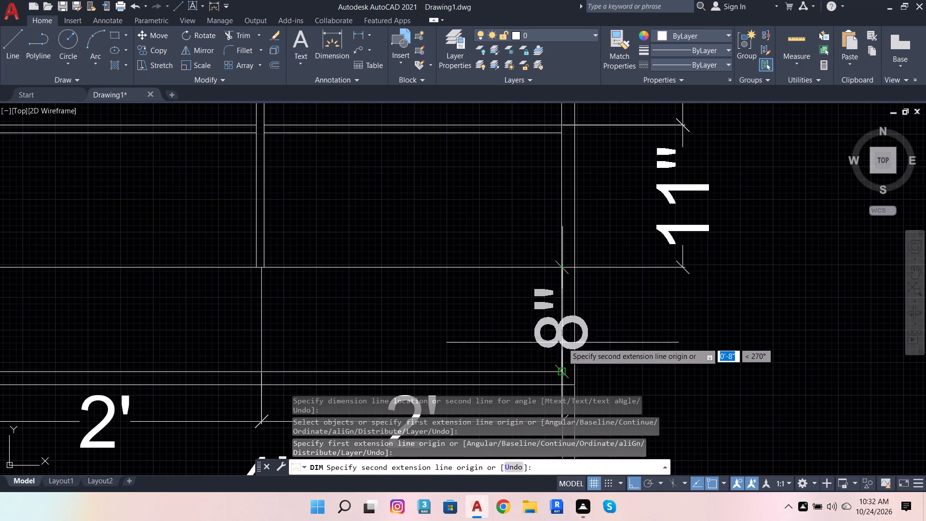
left_click(562, 376)
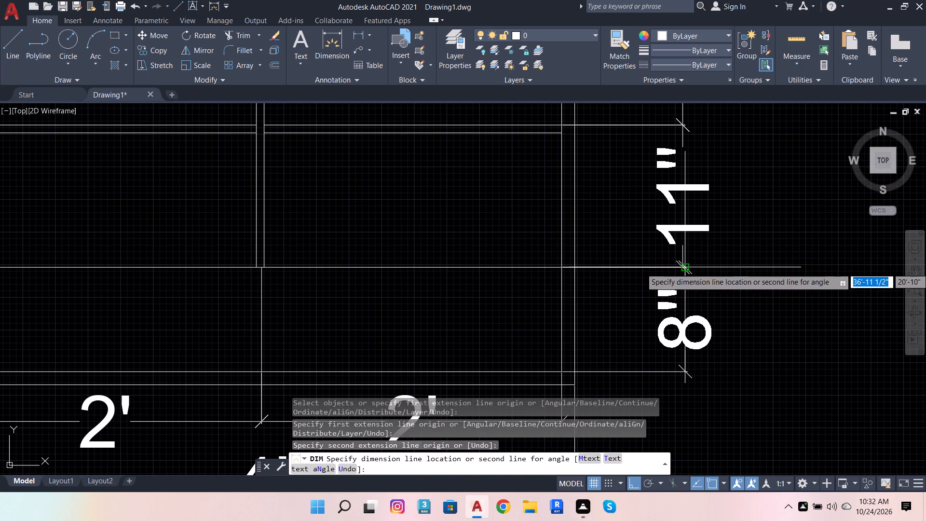
left_click(683, 269)
Change the text of the 11" dimension directly above the 8" dimension to 11 1/4", with a stacked fraction and no space before it.
scroll(724, 250, "down", 3)
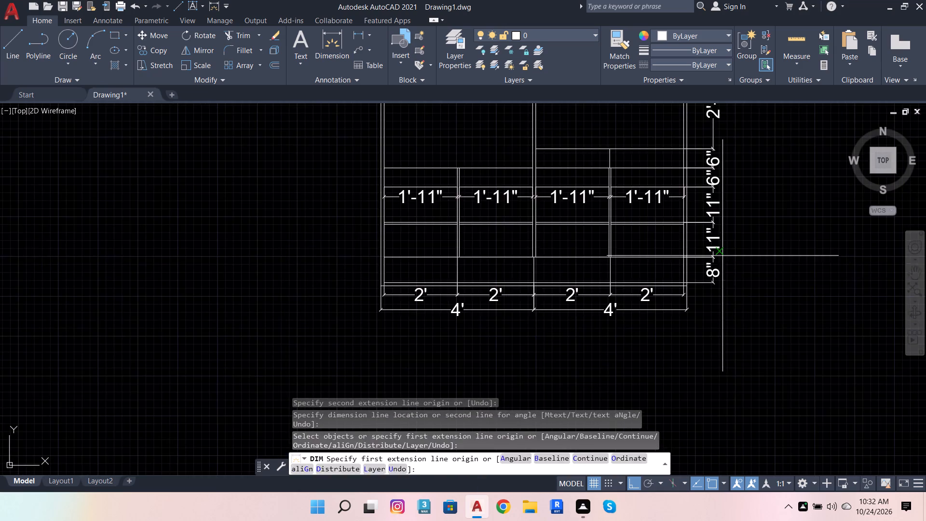
scroll(729, 247, "up", 3)
key("Escape")
double_click(655, 237)
triple_click(649, 257)
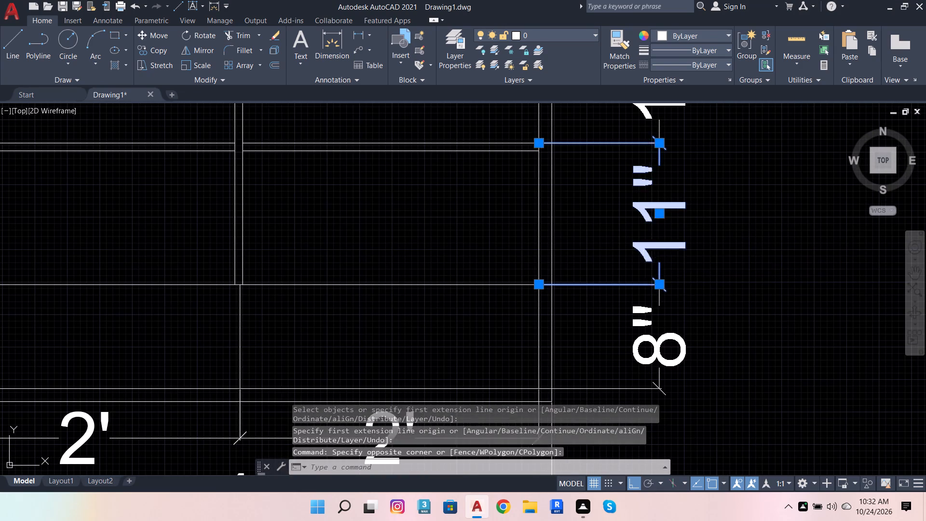
double_click(679, 222)
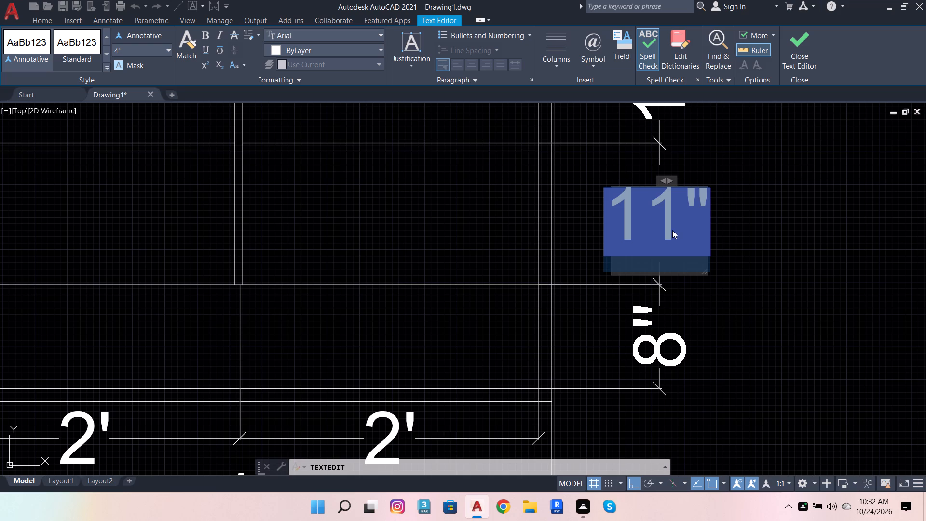
double_click(672, 230)
double_click(685, 251)
key("BackSpace")
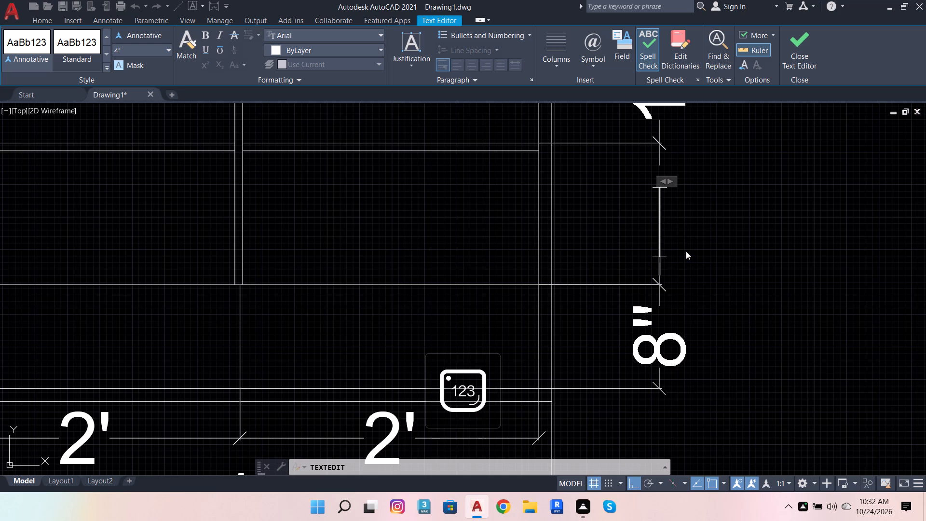
type("11")
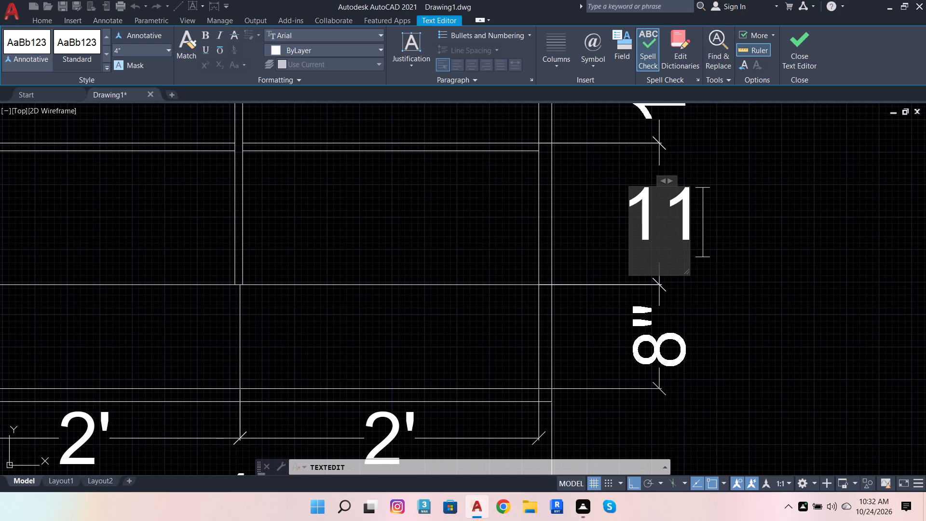
key("space")
type("1/")
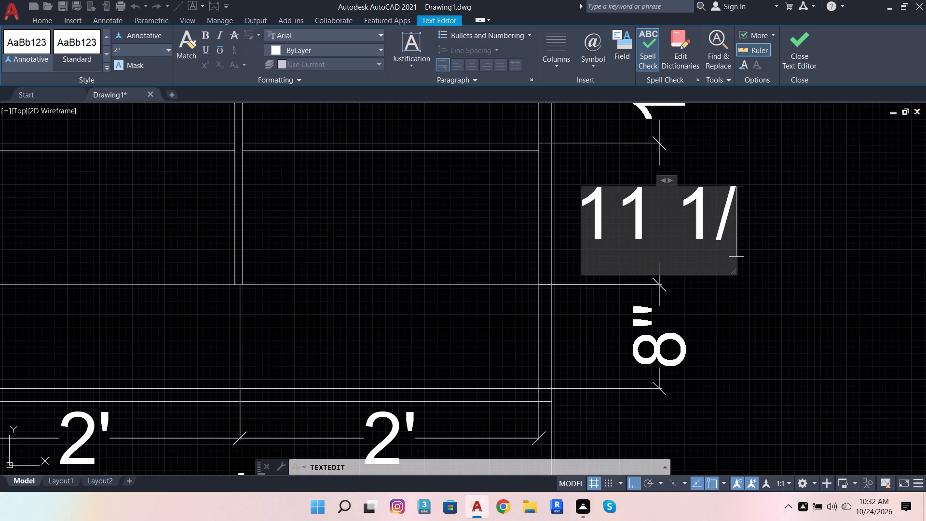
key("4")
key("Return")
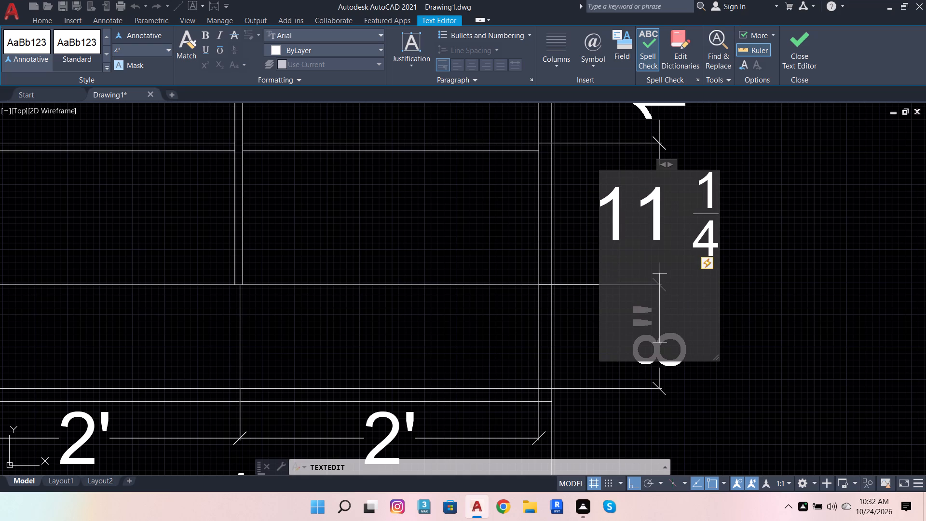
left_click(690, 212)
key("BackSpace")
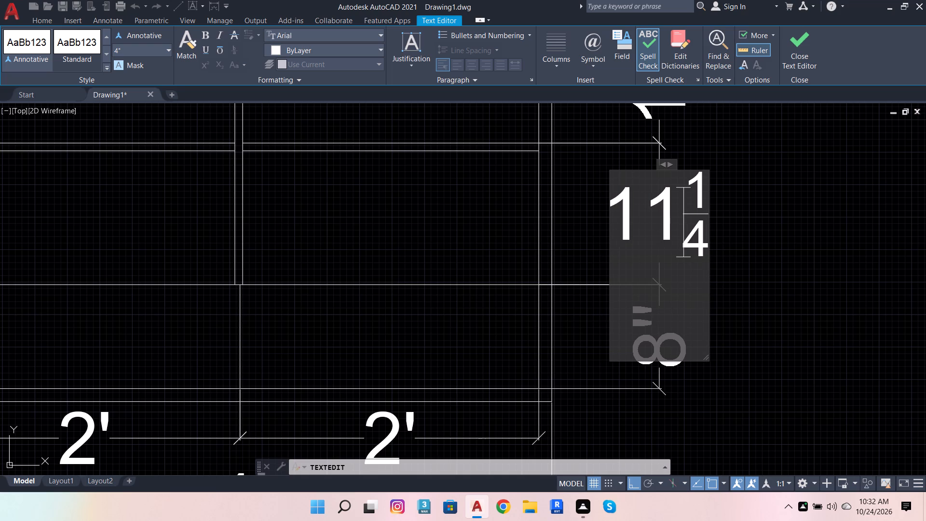
left_click(706, 214)
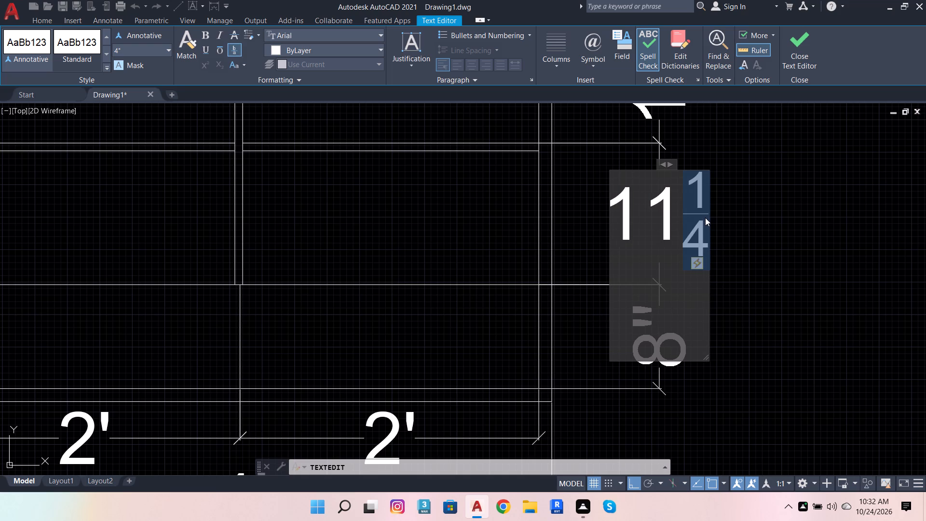
left_click(705, 216)
left_click(699, 224)
left_click(677, 262)
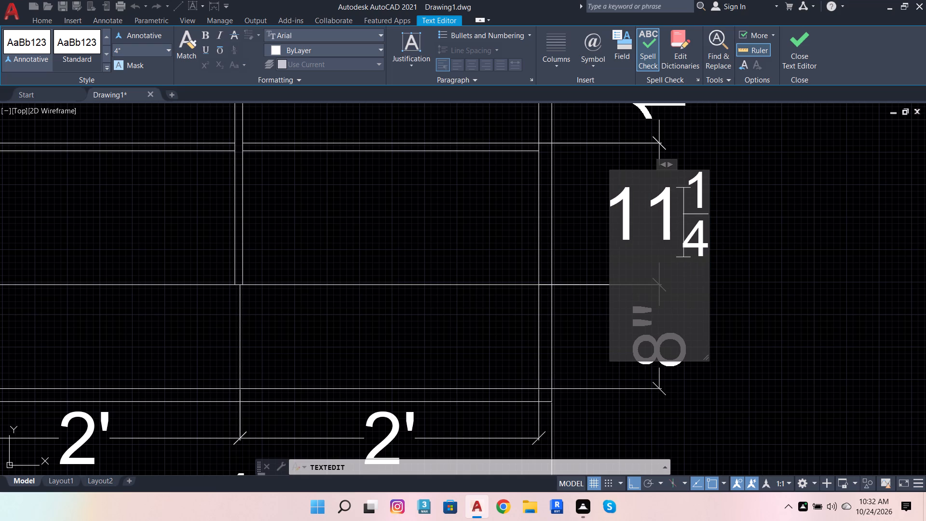
key("Right")
key("shift+quotedbl")
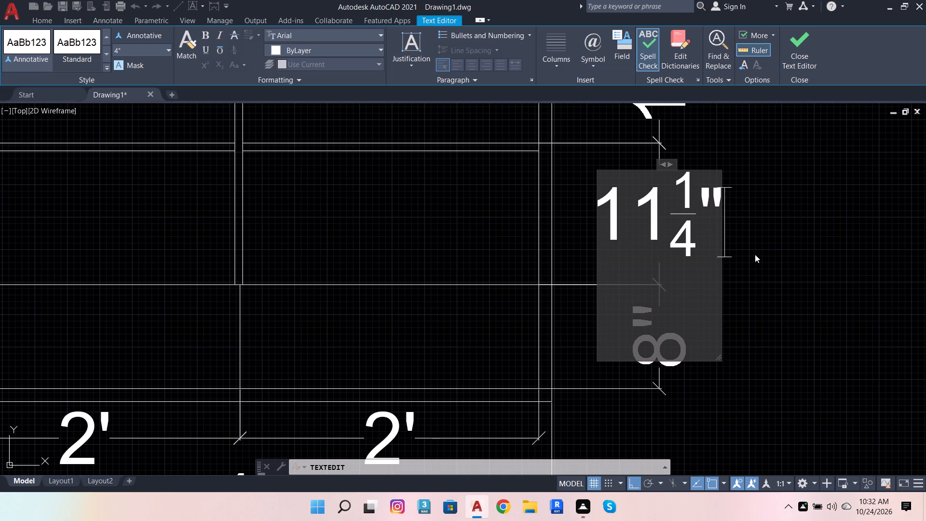
left_click(778, 249)
scroll(740, 300, "down", 3)
scroll(742, 259, "up", 3)
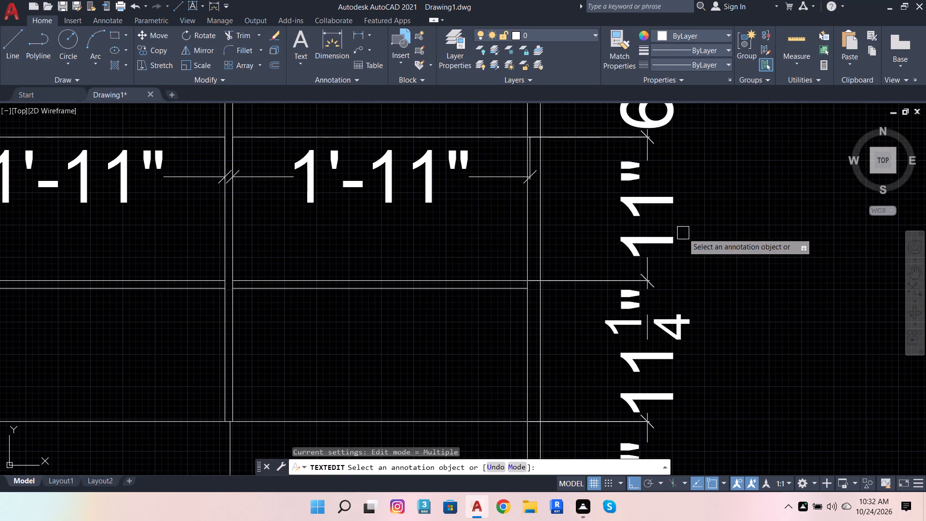
key("Escape")
Change the text of the remaining 11" height dimension, beside the 1'-11" row, to 11 1/4" with the same stacked fraction.
triple_click(653, 204)
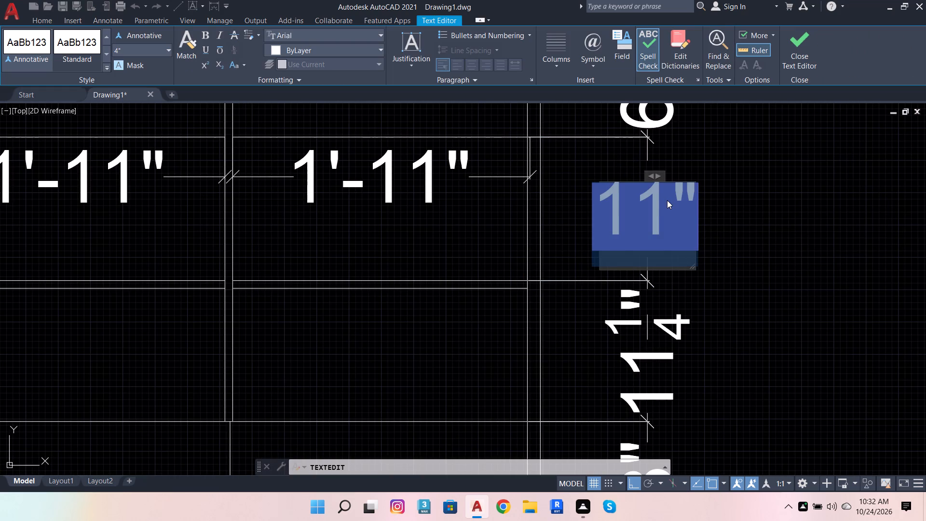
double_click(667, 202)
key("BackSpace")
type("11")
key("space")
type("1/4")
key("Return")
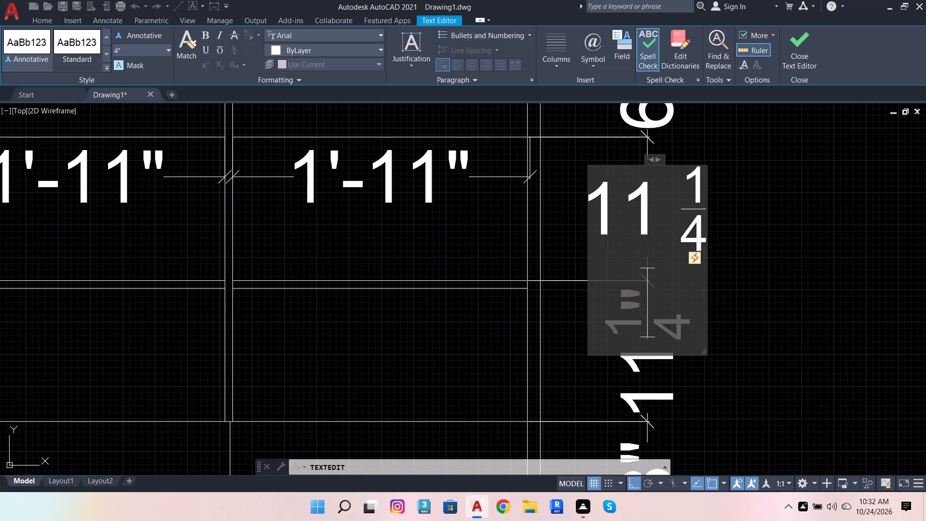
left_click(679, 205)
key("BackSpace")
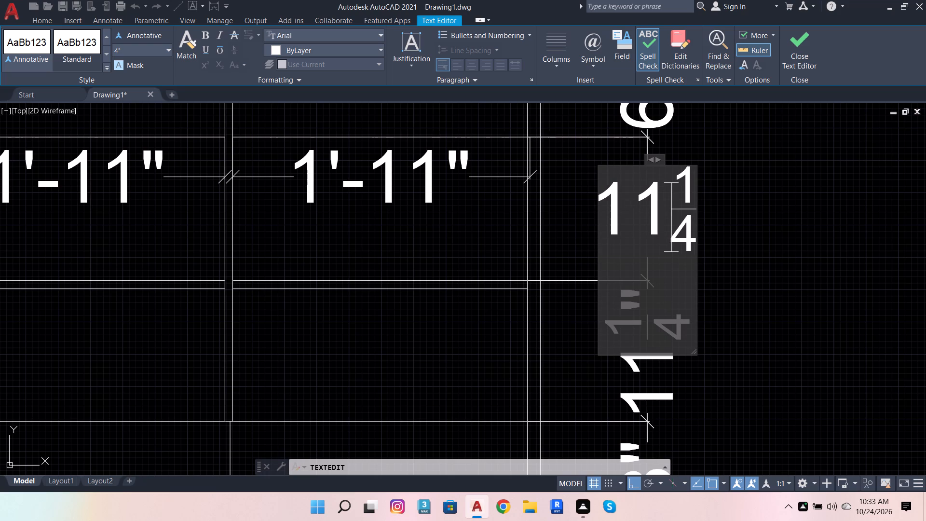
key("Right")
key("shift+quotedbl")
left_click(767, 212)
Dimension the height of the frame's tall left compartment, from the upper shelf's underside to the line below, outside the left side.
scroll(735, 233, "down", 4)
scroll(720, 259, "up", 2)
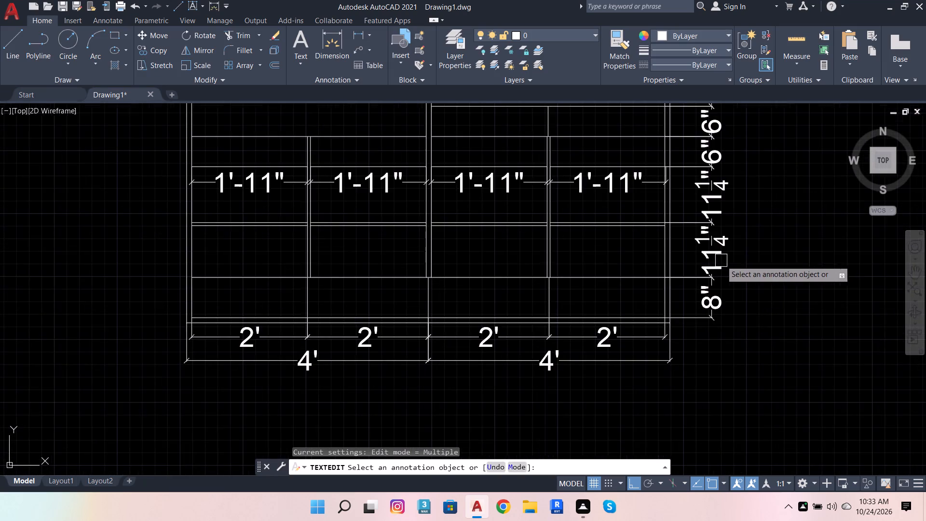
scroll(751, 250, "down", 2)
scroll(668, 185, "up", 2)
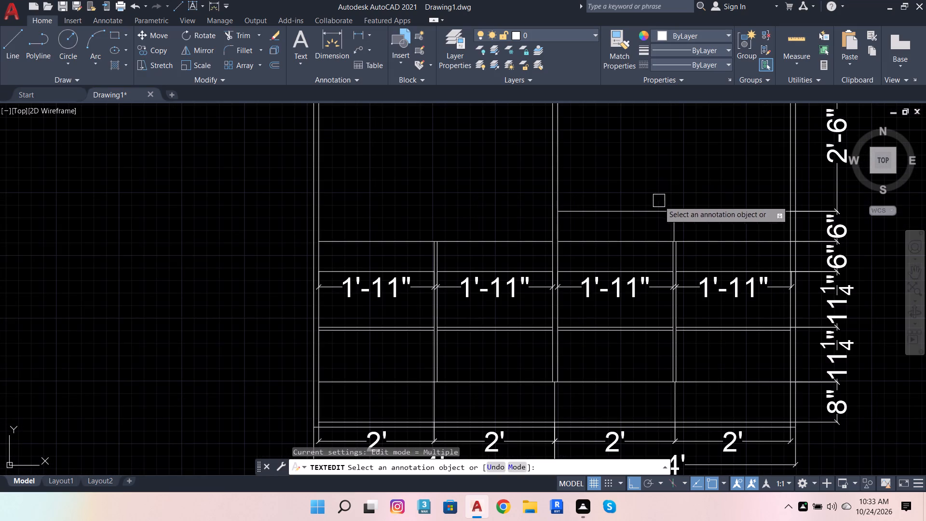
scroll(643, 230, "down", 1)
left_click(324, 45)
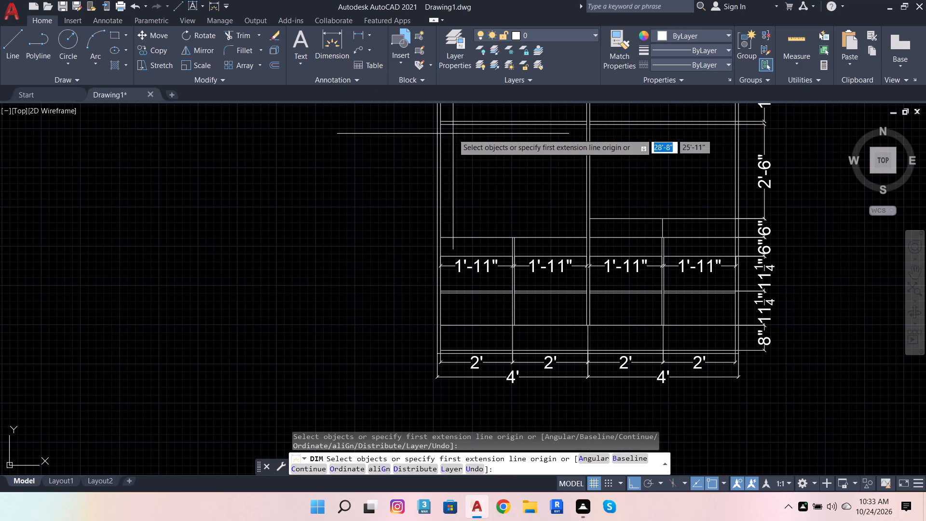
scroll(444, 128, "up", 1)
left_click(434, 121)
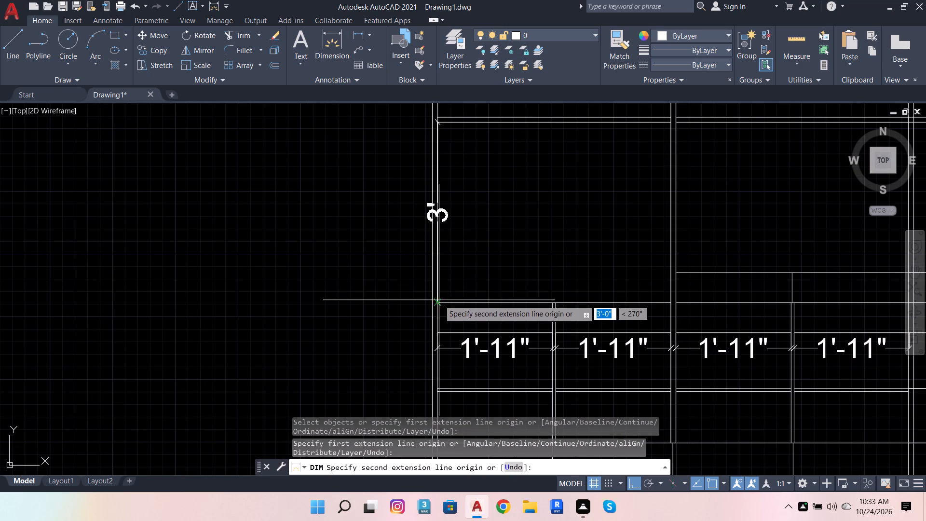
left_click(439, 302)
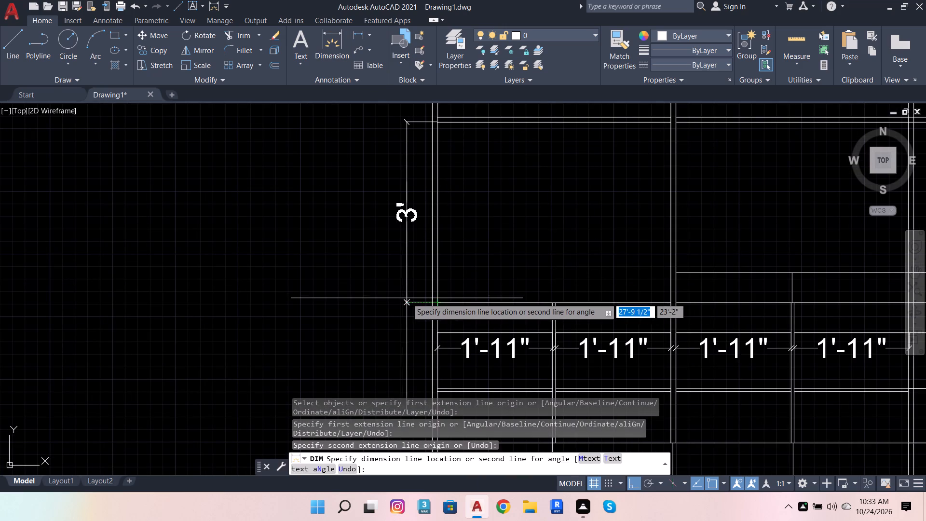
left_click(407, 298)
Dimension the top row's height from the top panel's underside to the shelf, in line with the 3' dimension outside the left side.
scroll(450, 326, "down", 2)
scroll(457, 225, "up", 3)
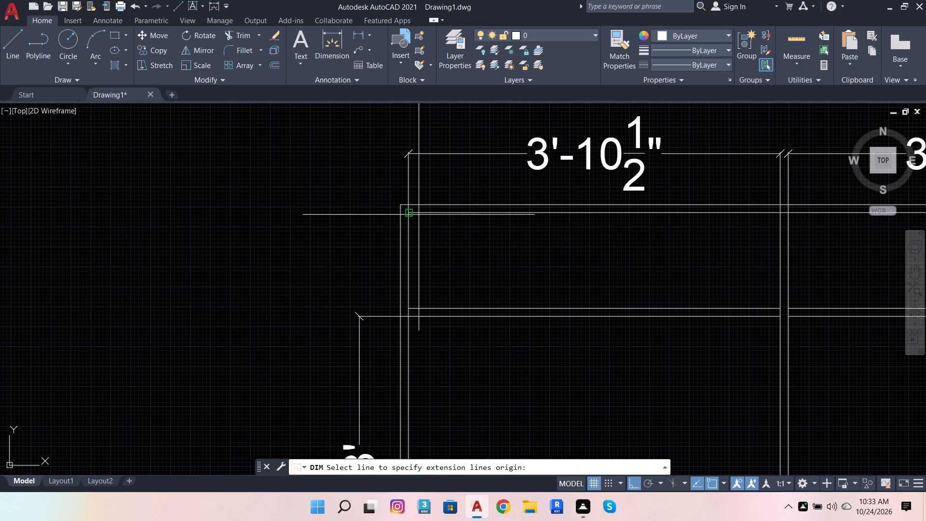
left_click(406, 213)
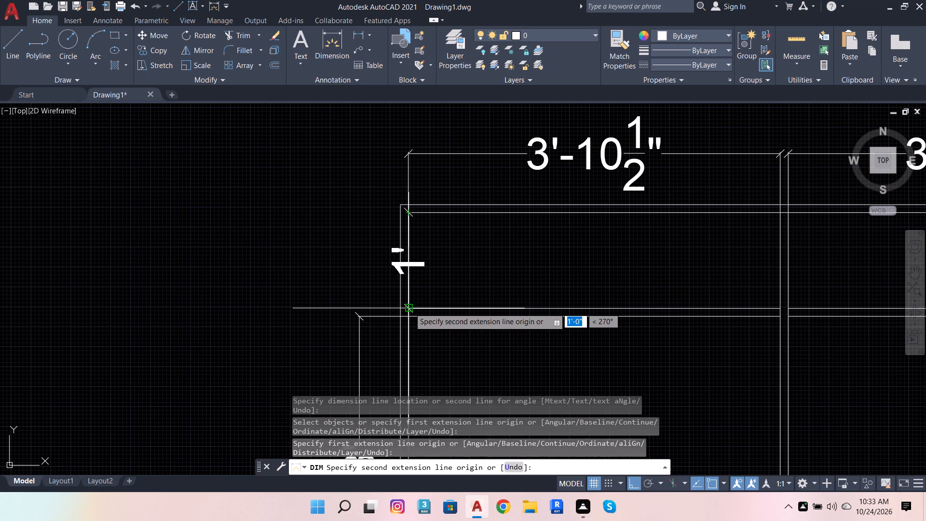
left_click(409, 308)
scroll(361, 318, "up", 4)
left_click(347, 298)
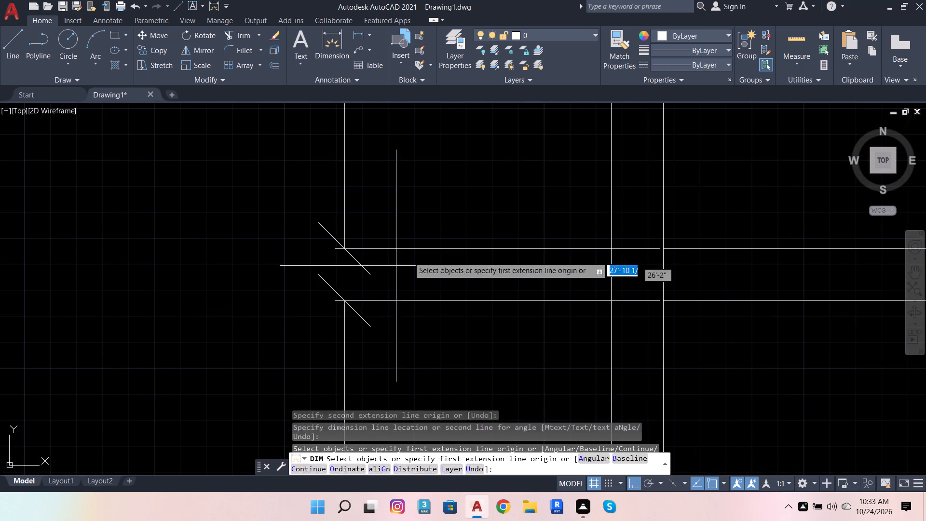
Dimension the height of the narrow row below the tall left compartment, in line with the 3' dimension outside the left side.
scroll(432, 240, "down", 6)
scroll(478, 281, "down", 5)
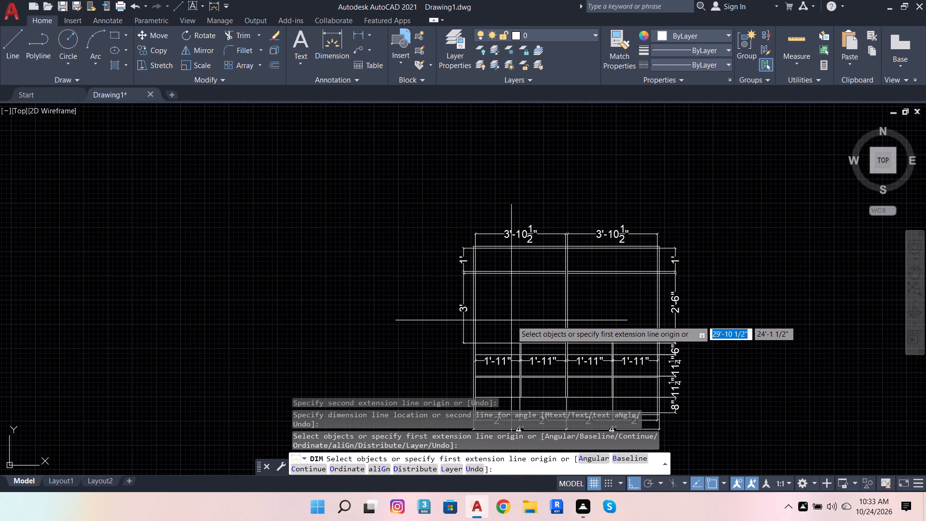
scroll(497, 339, "up", 2)
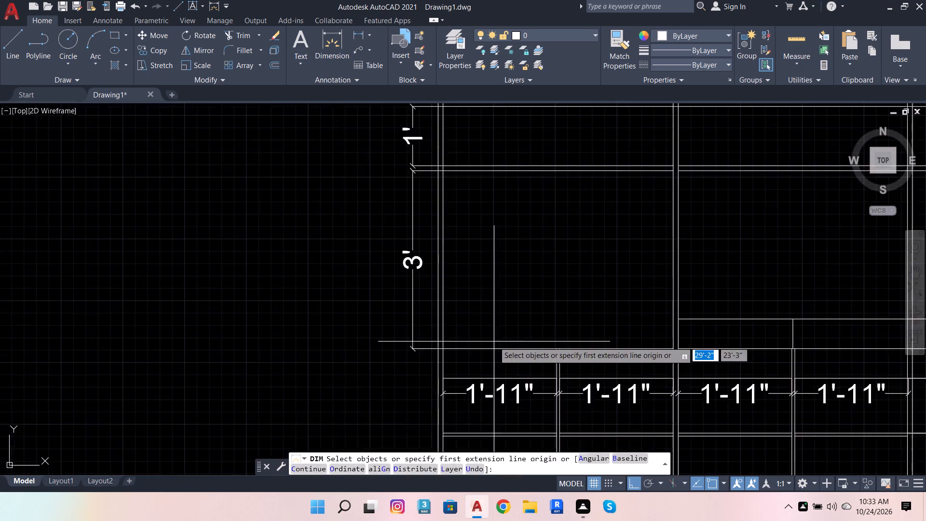
scroll(521, 310, "down", 4)
scroll(511, 323, "up", 4)
scroll(489, 272, "up", 2)
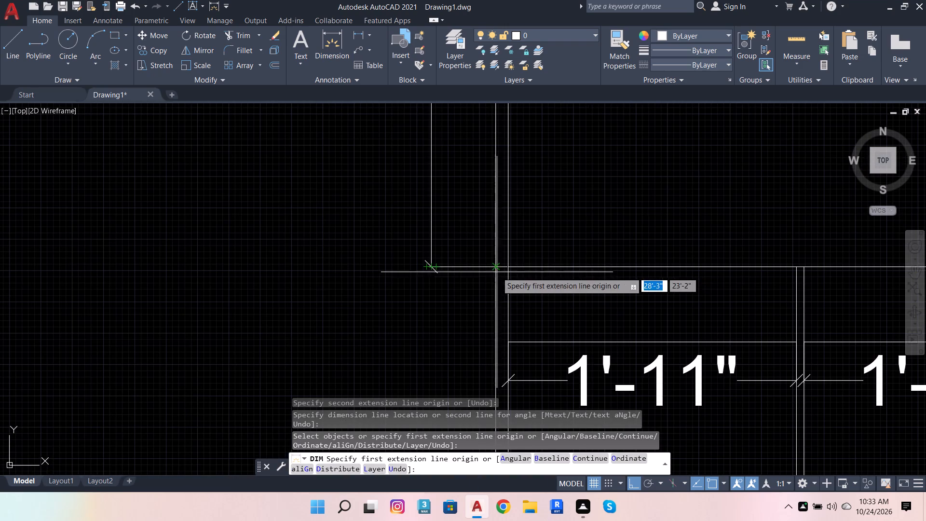
left_click(509, 267)
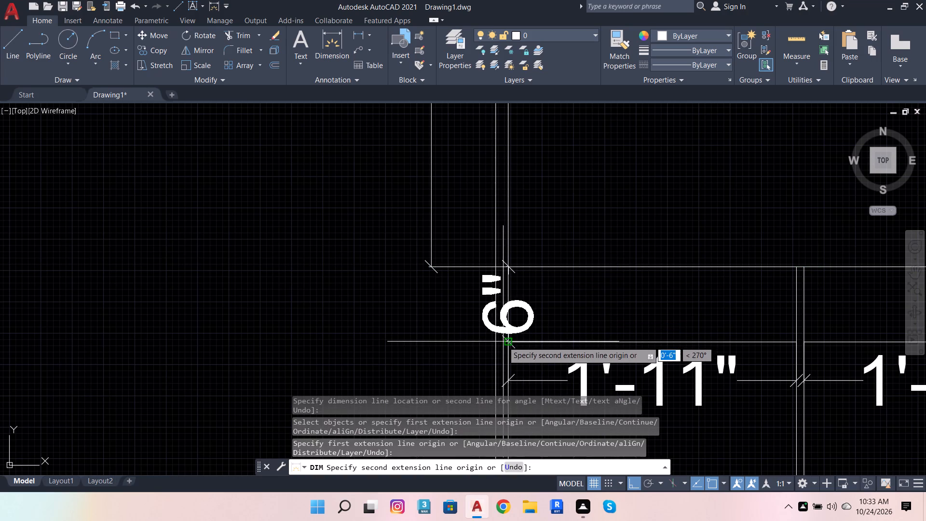
left_click(511, 341)
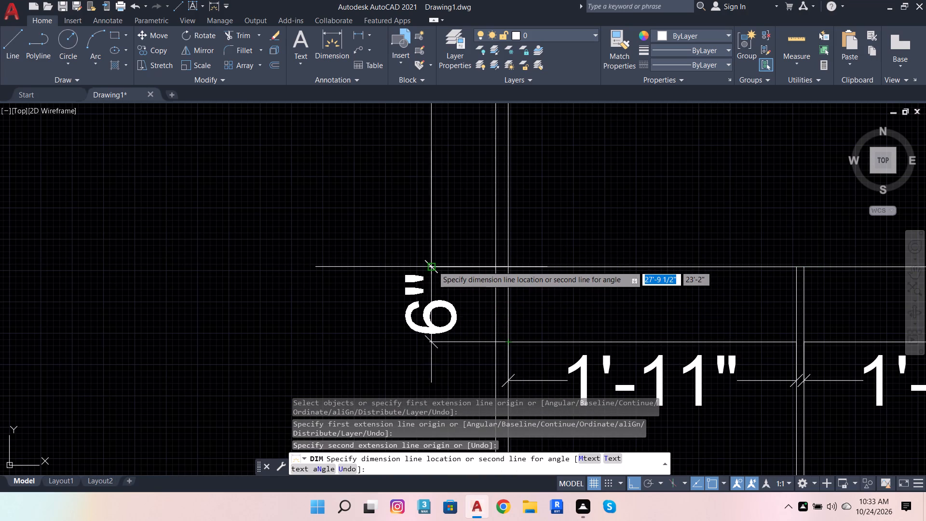
left_click(432, 266)
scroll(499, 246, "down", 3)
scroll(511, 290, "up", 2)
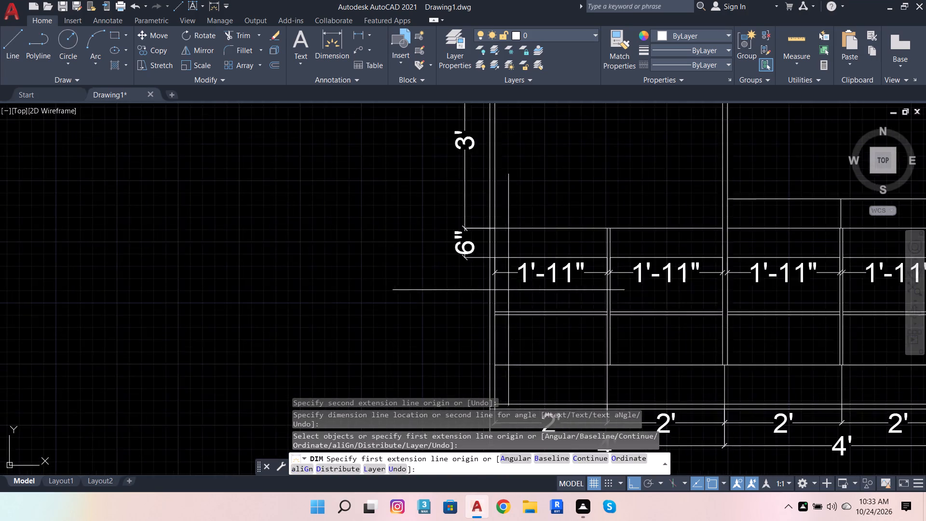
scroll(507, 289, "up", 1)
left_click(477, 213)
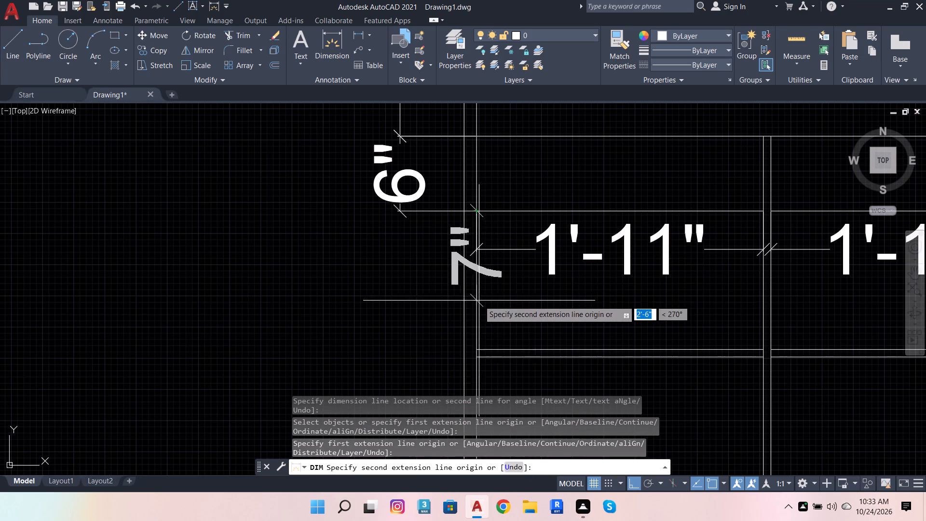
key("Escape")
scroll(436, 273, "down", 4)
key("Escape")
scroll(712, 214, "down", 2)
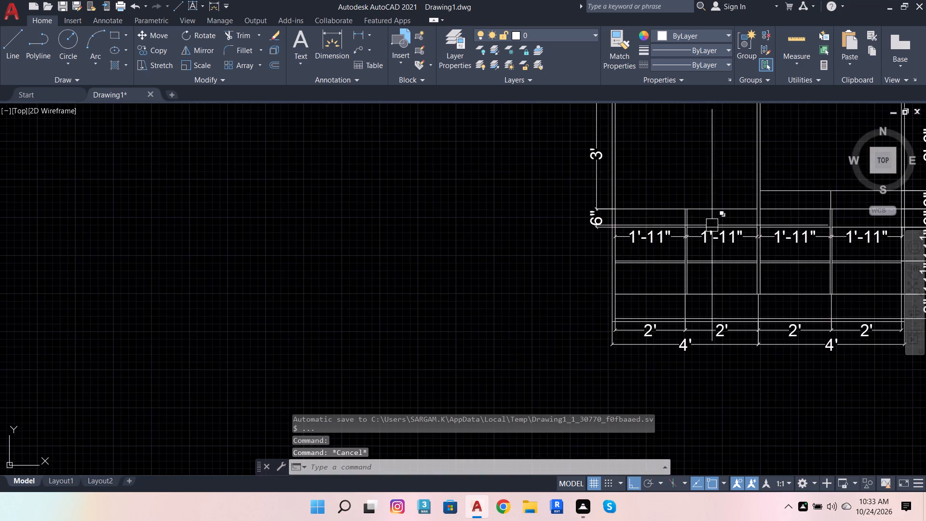
Mirror the two 11 1/4" and the 8" height dimensions about the frame's vertical centreline to its left side, keeping the originals.
scroll(657, 242, "down", 3)
scroll(733, 259, "up", 4)
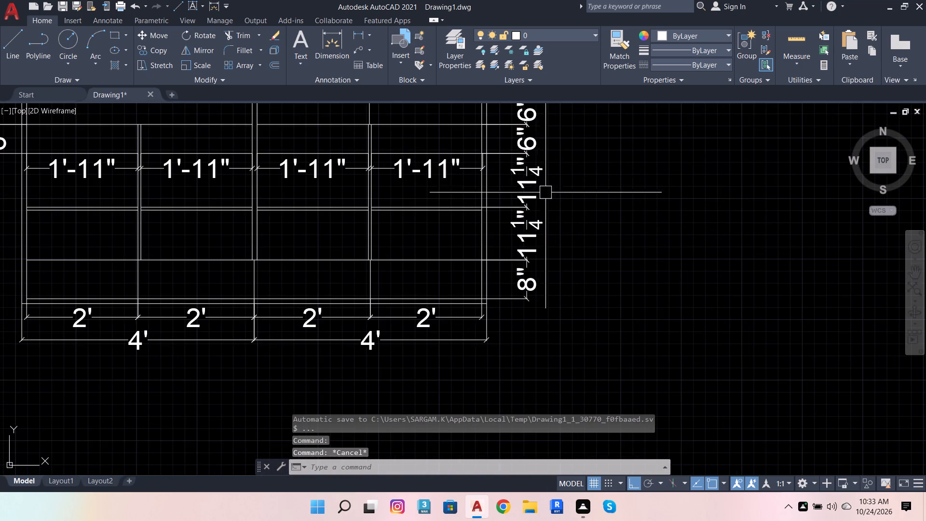
scroll(559, 206, "down", 3)
key("Escape")
scroll(450, 206, "up", 2)
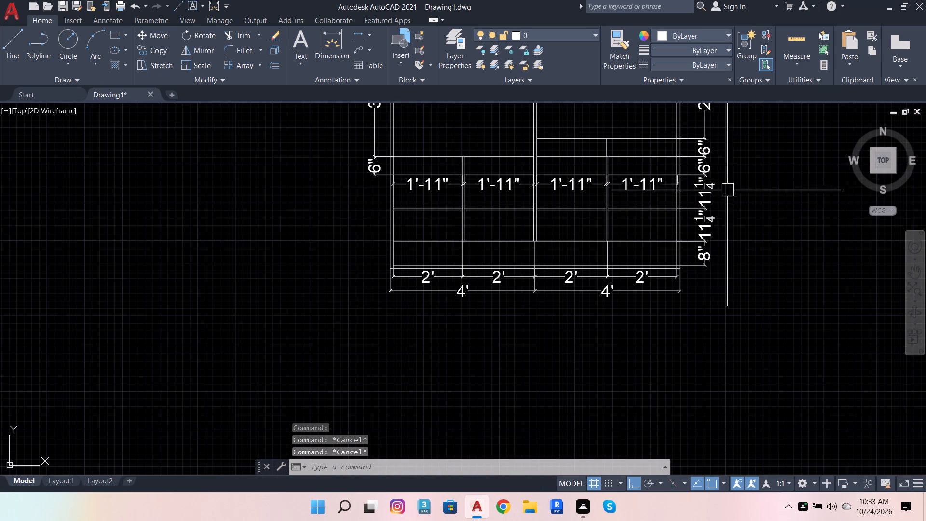
left_click(709, 192)
left_click(709, 220)
left_click(706, 258)
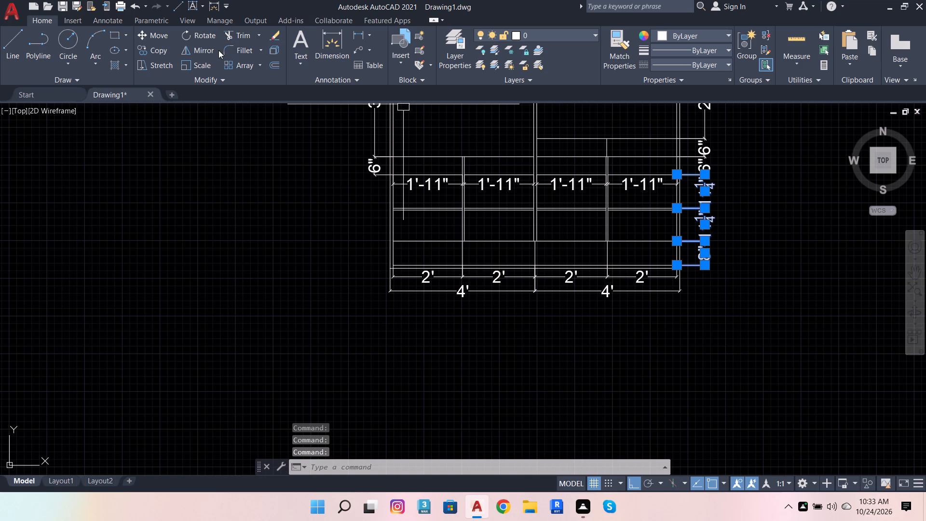
left_click(205, 50)
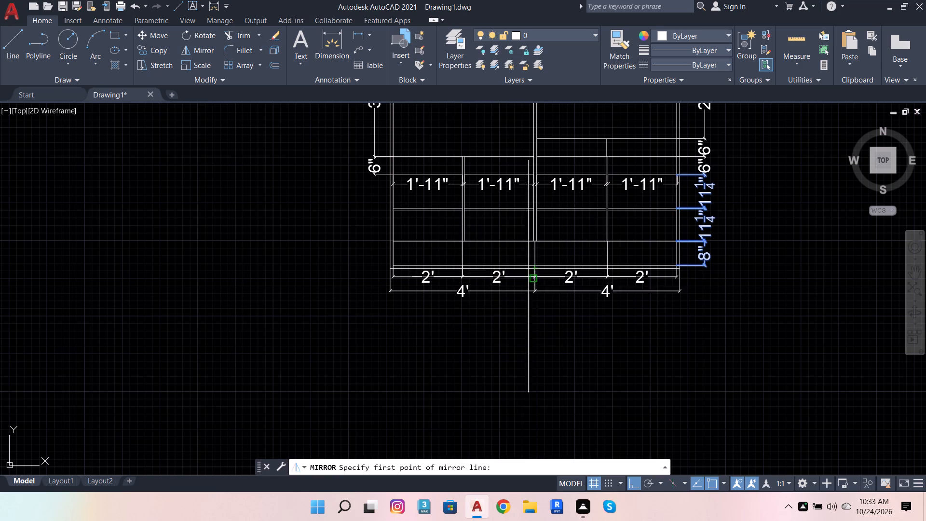
scroll(534, 266, "up", 3)
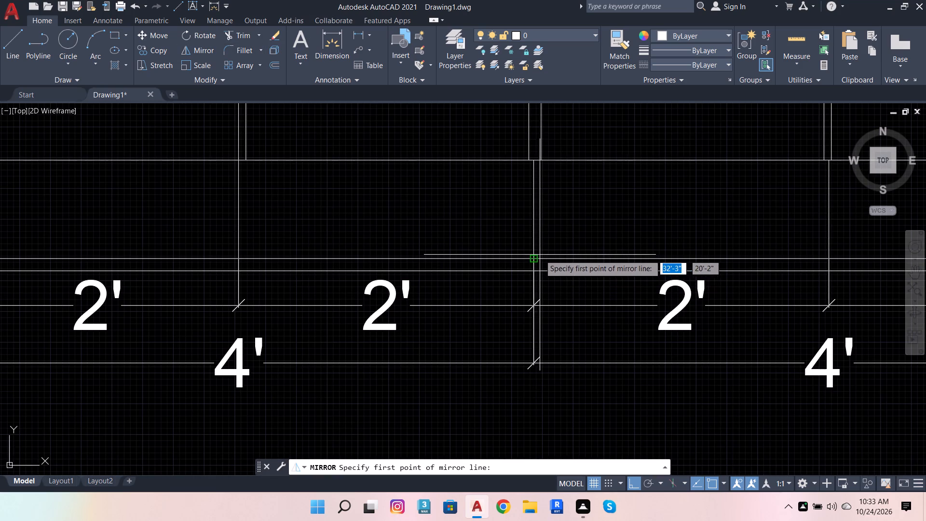
left_click(533, 259)
scroll(574, 252, "down", 5)
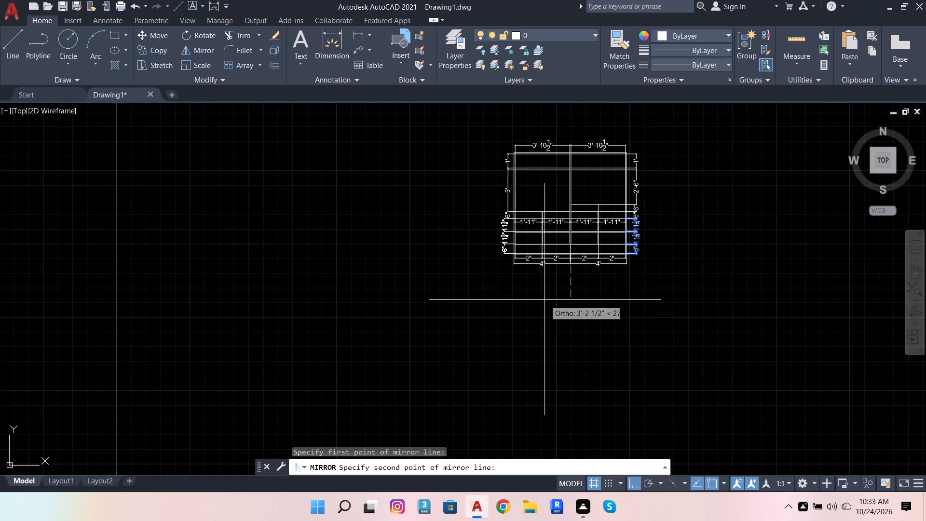
left_click(545, 300)
left_click_drag(565, 340, 545, 300)
scroll(543, 234, "up", 1)
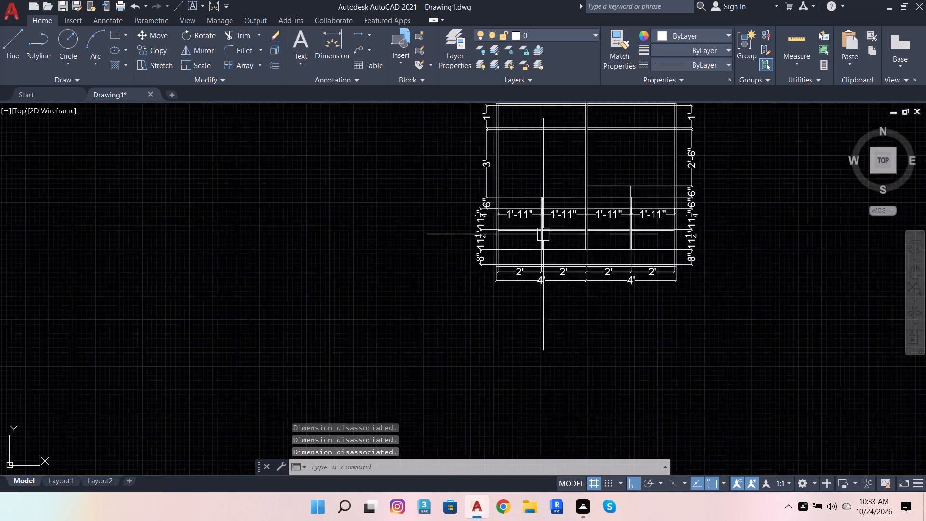
scroll(543, 234, "up", 2)
scroll(385, 299, "down", 2)
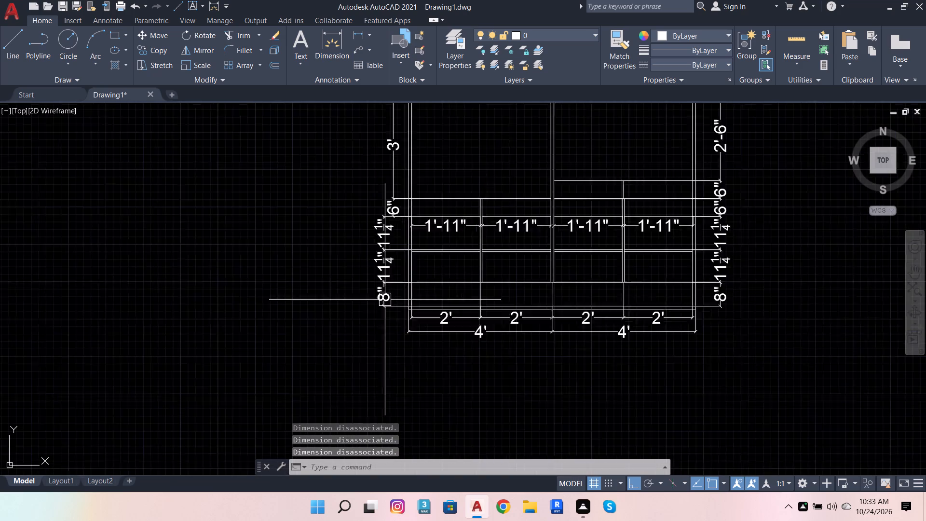
scroll(385, 300, "down", 1)
key("Escape")
Set the default text height (TEXTSIZE) to 2".
scroll(493, 297, "up", 2)
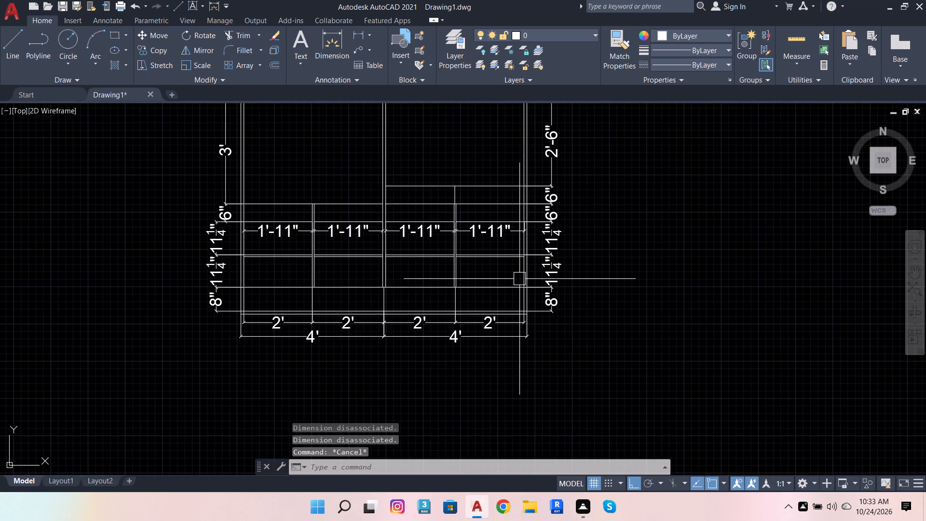
scroll(511, 305, "up", 3)
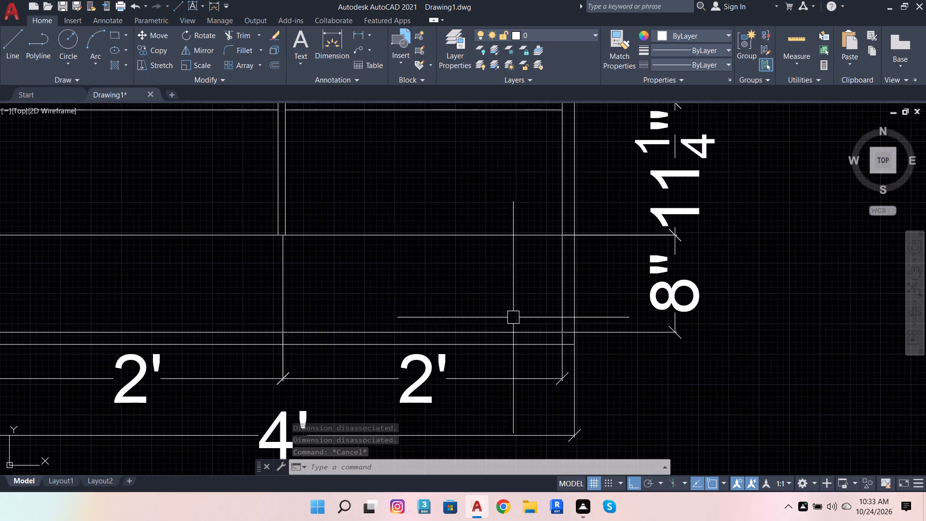
scroll(642, 302, "down", 3)
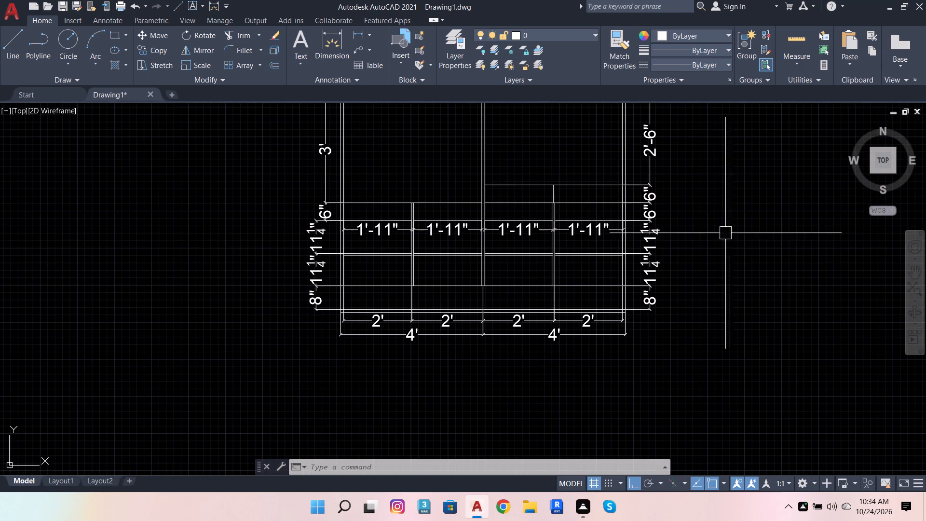
key("Escape")
key("Escape")
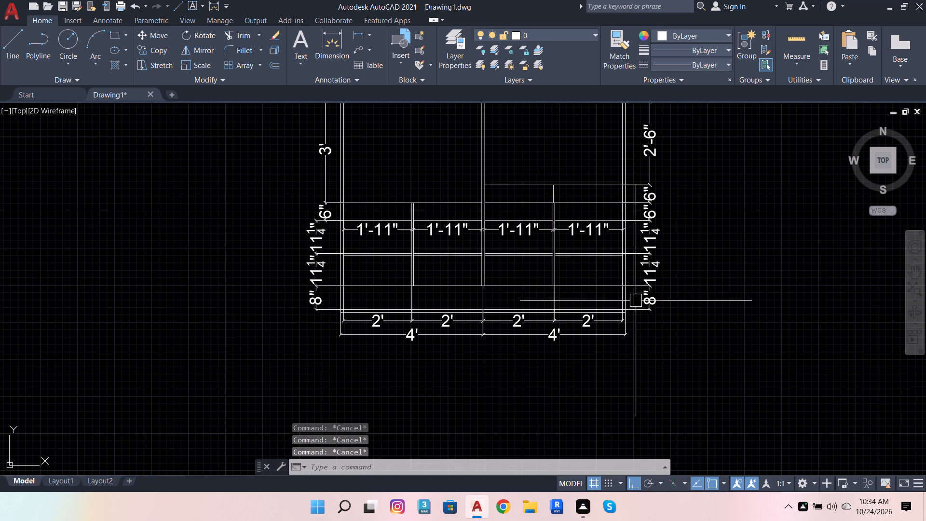
scroll(338, 310, "up", 2)
key("t")
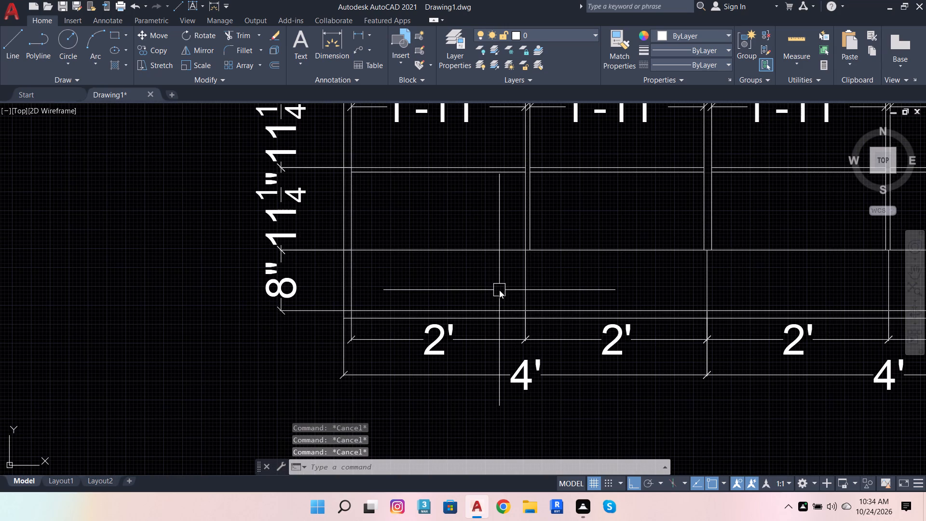
key("e")
key("x")
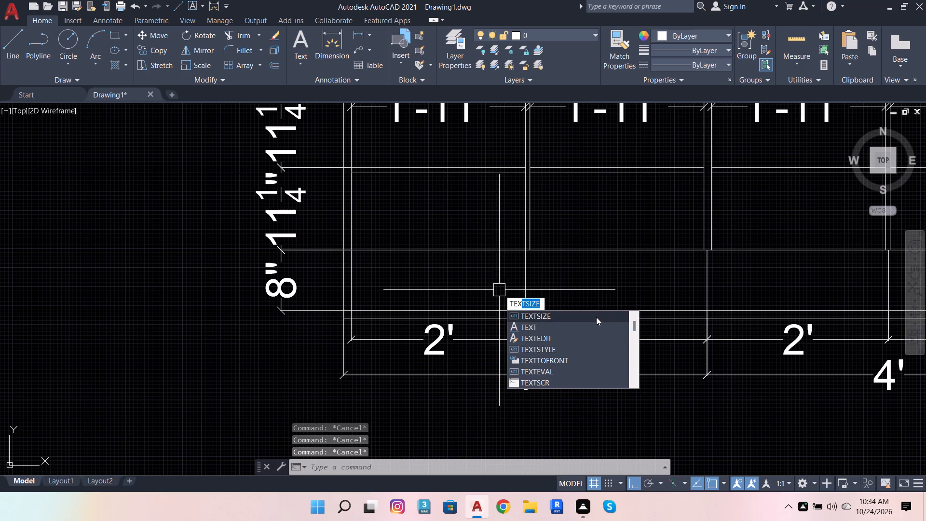
left_click(596, 317)
left_click(515, 472)
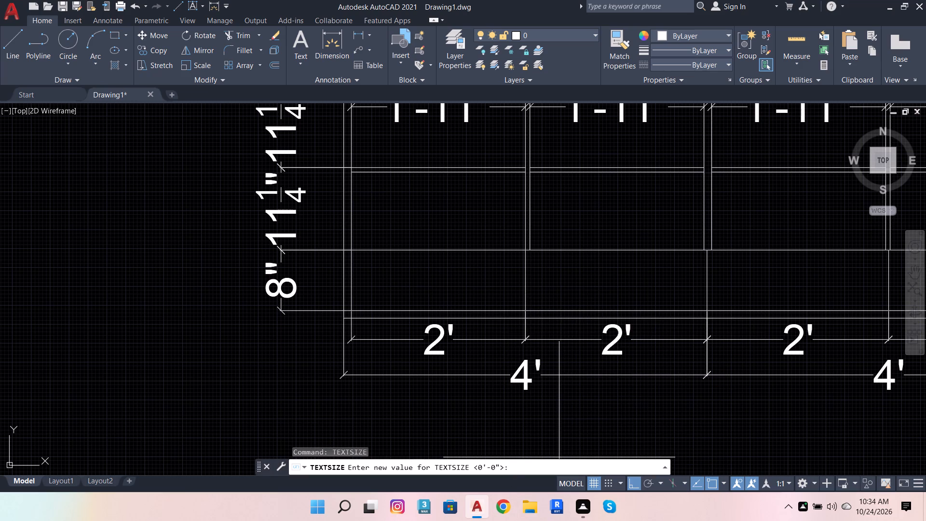
key("2")
key("Return")
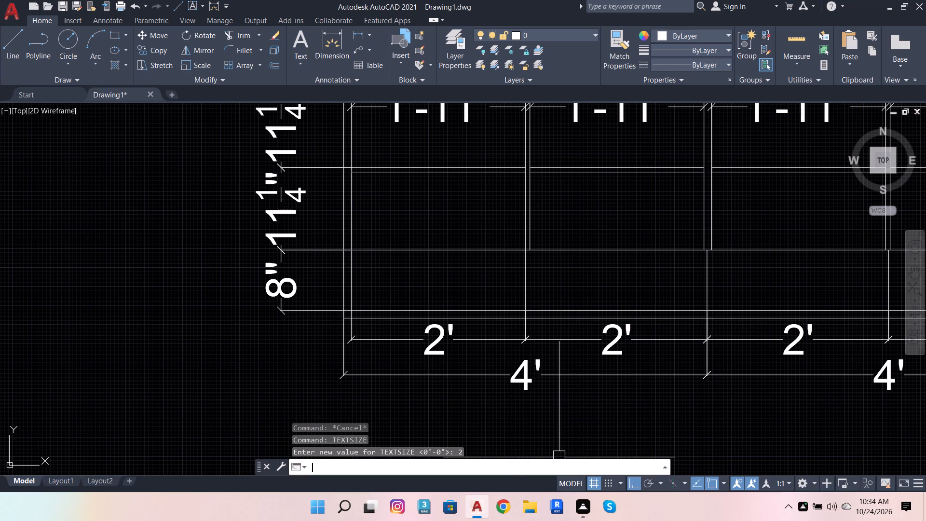
Add a centred multiline text label "SHOE RACK" inside the leftmost compartment of the frame's bottom 8" row.
left_click(301, 44)
scroll(448, 288, "up", 2)
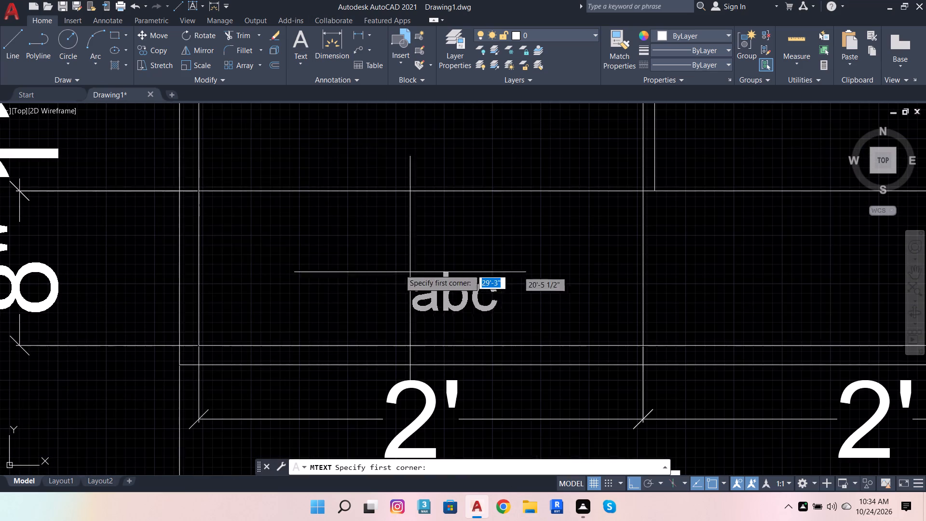
left_click(255, 230)
left_click(609, 287)
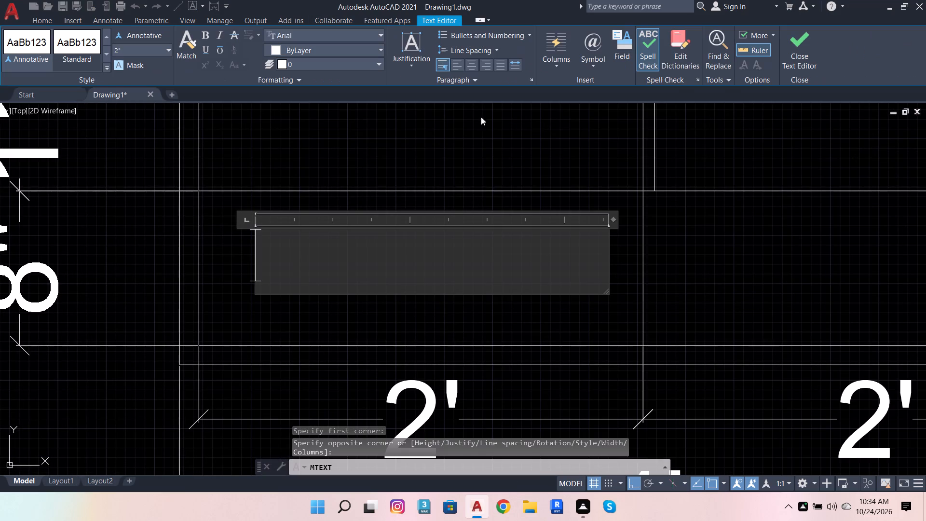
left_click(467, 64)
left_click(423, 260)
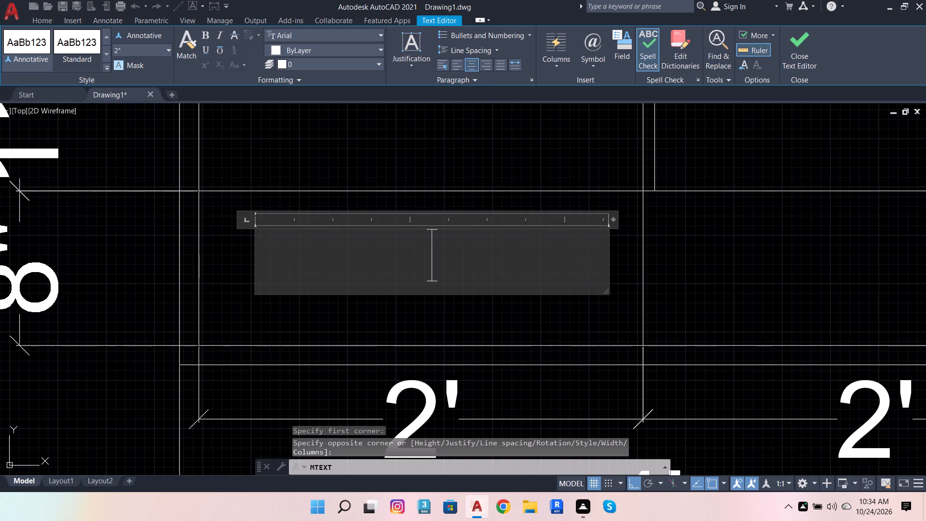
type("SHO")
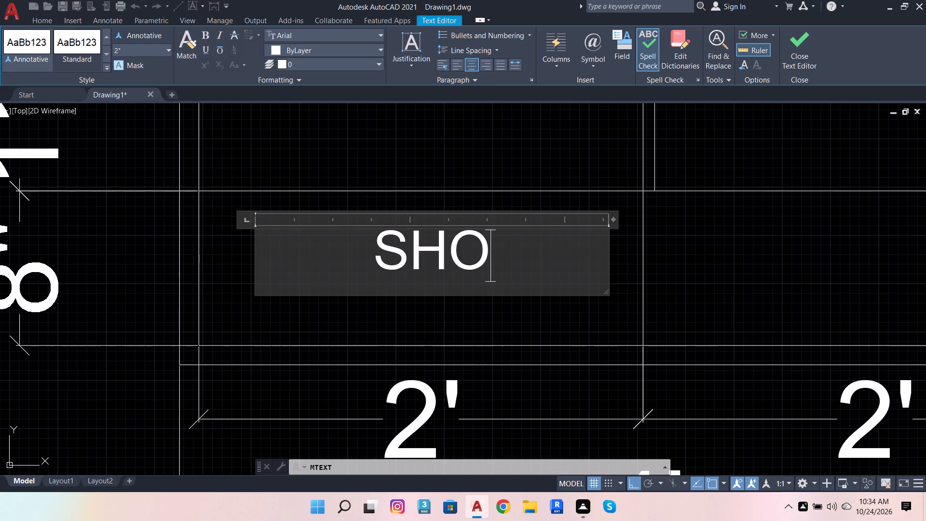
type("E")
key("space")
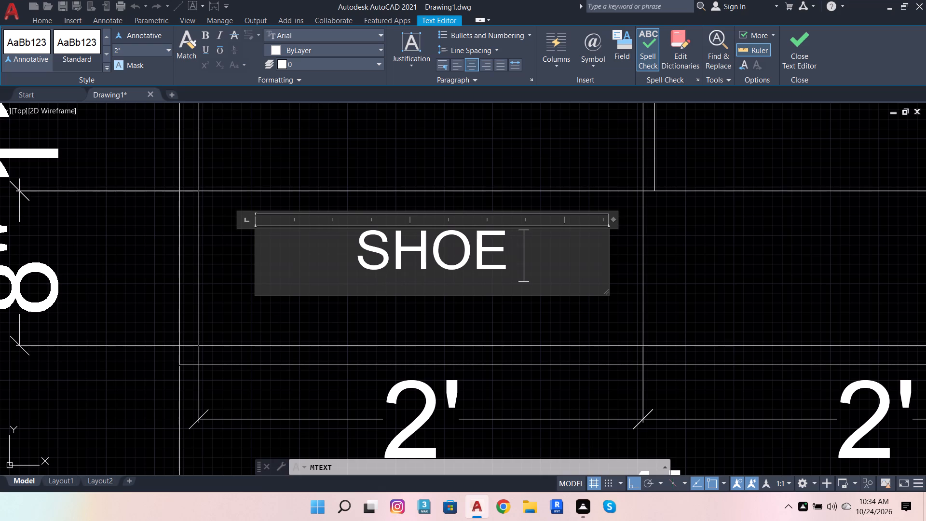
type("RACK")
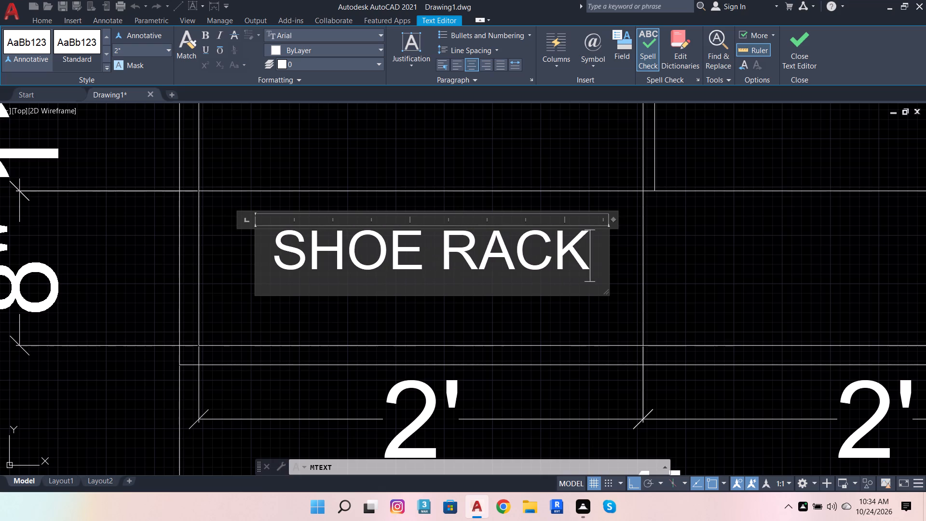
scroll(467, 184, "down", 4)
left_click(448, 261)
Copy the SHOE RACK label horizontally into each of the other three compartments of the bottom row.
scroll(472, 213, "up", 3)
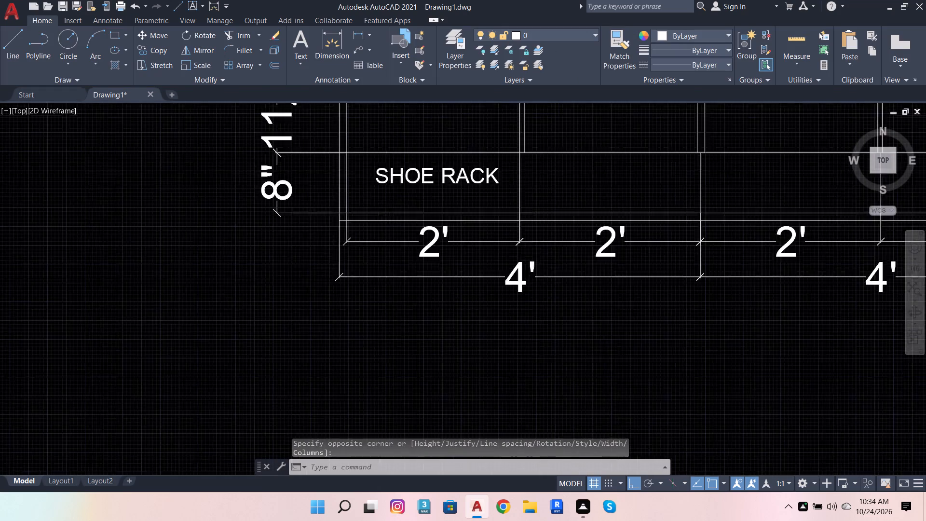
left_click(470, 165)
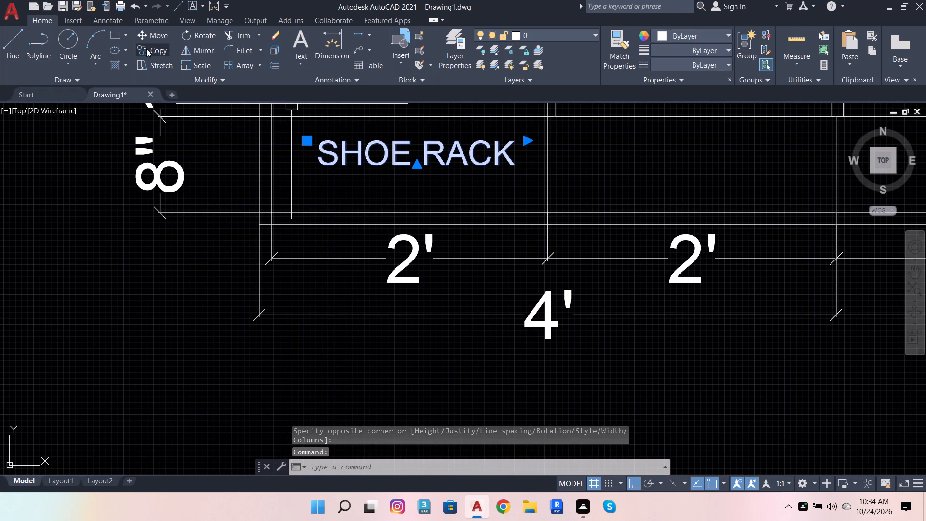
left_click(146, 49)
left_click(363, 167)
scroll(257, 190, "down", 3)
scroll(353, 182, "up", 3)
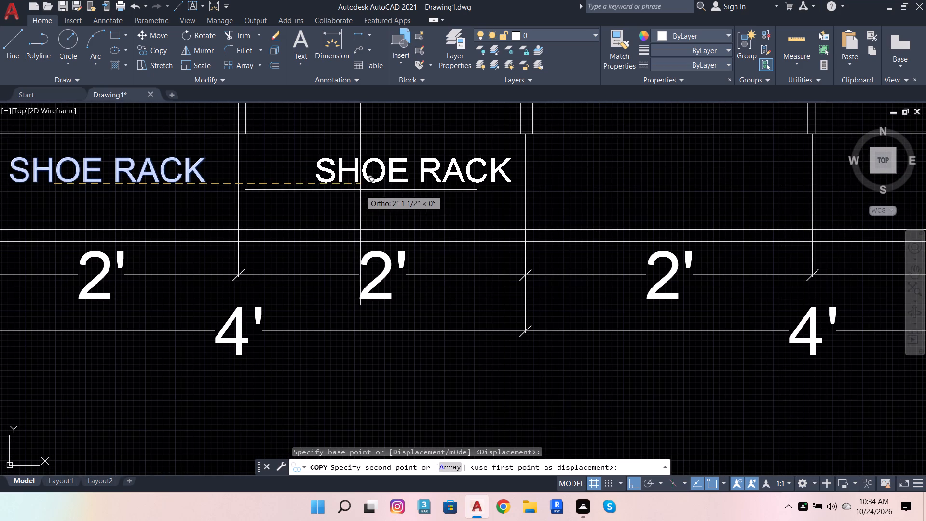
left_click(333, 190)
scroll(314, 202, "down", 2)
scroll(421, 191, "up", 2)
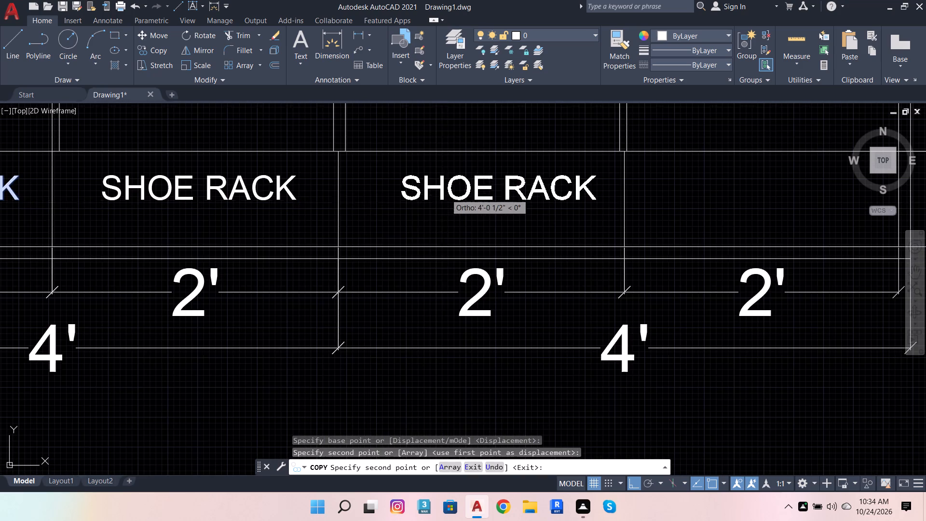
left_click(443, 195)
scroll(283, 217, "down", 2)
scroll(447, 207, "up", 2)
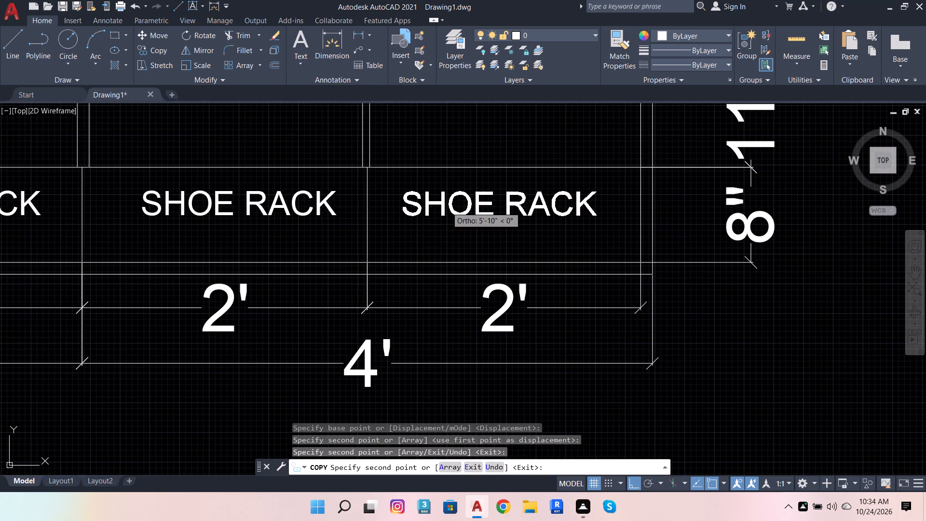
left_click(447, 207)
scroll(450, 213, "down", 1)
key("Escape")
key("Escape")
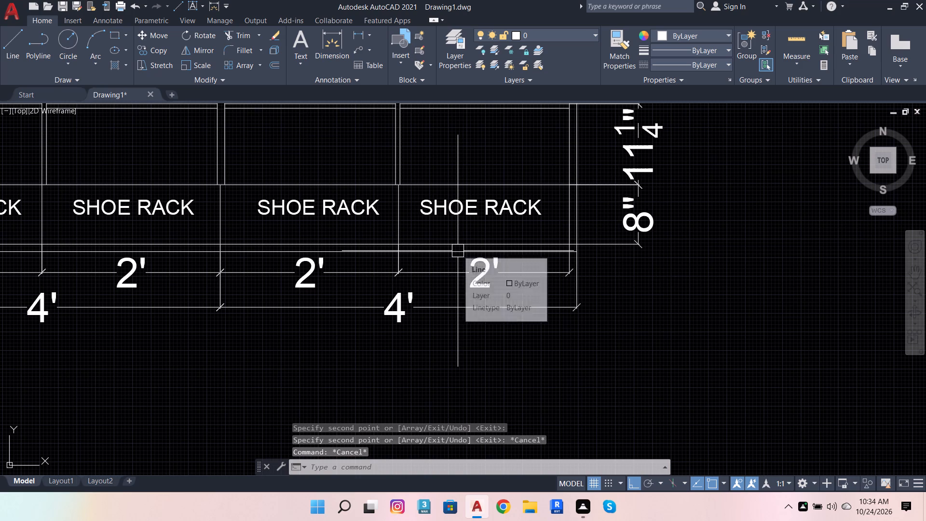
Add a centred multiline text label "SLIDING DOOR" just below the double-line rectangle dimensioned 7'-5 3/4".
scroll(493, 325, "down", 2)
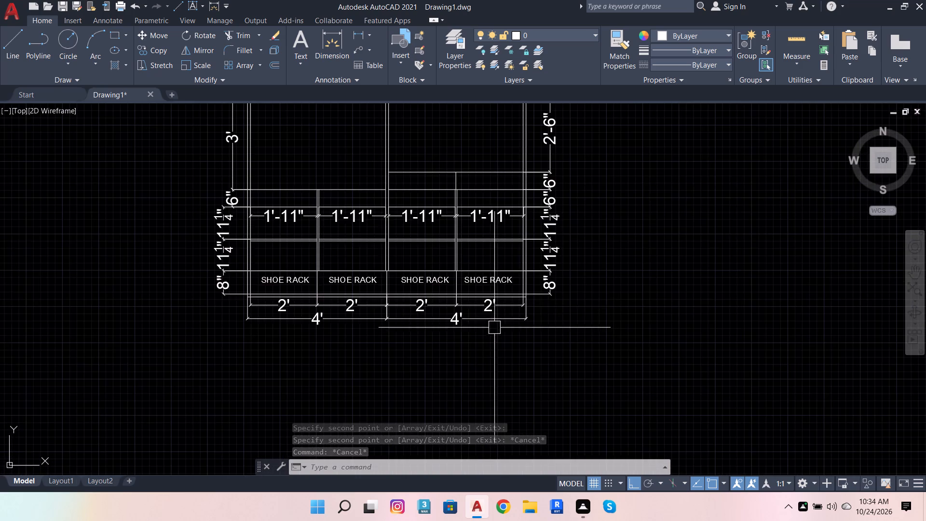
scroll(494, 329, "down", 1)
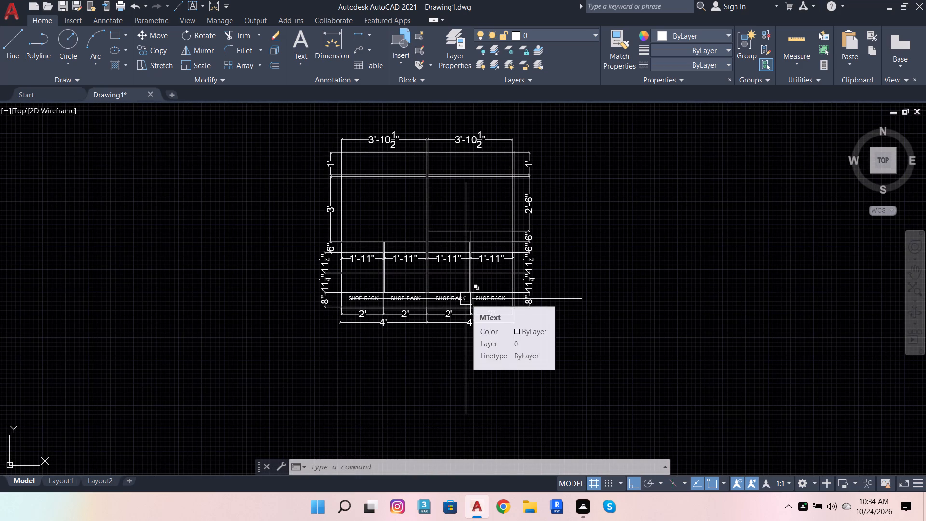
scroll(520, 404, "down", 2)
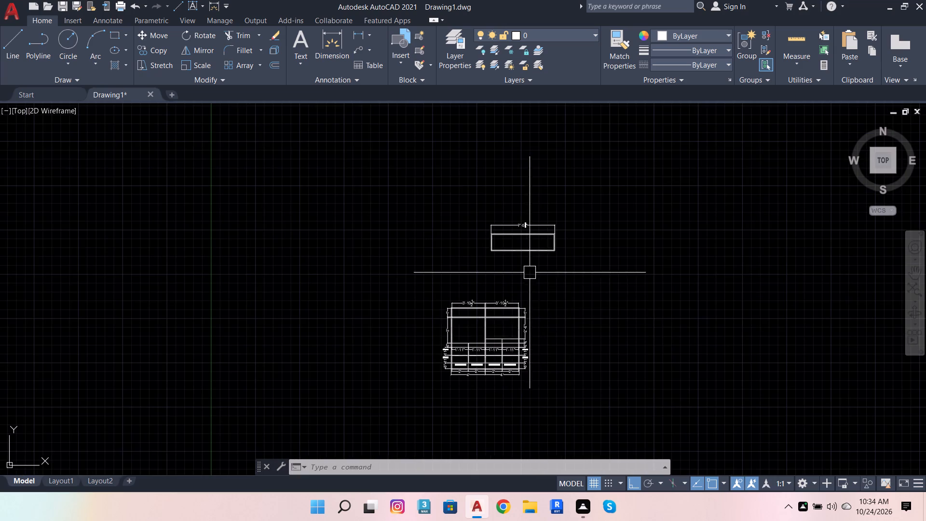
scroll(533, 250, "up", 3)
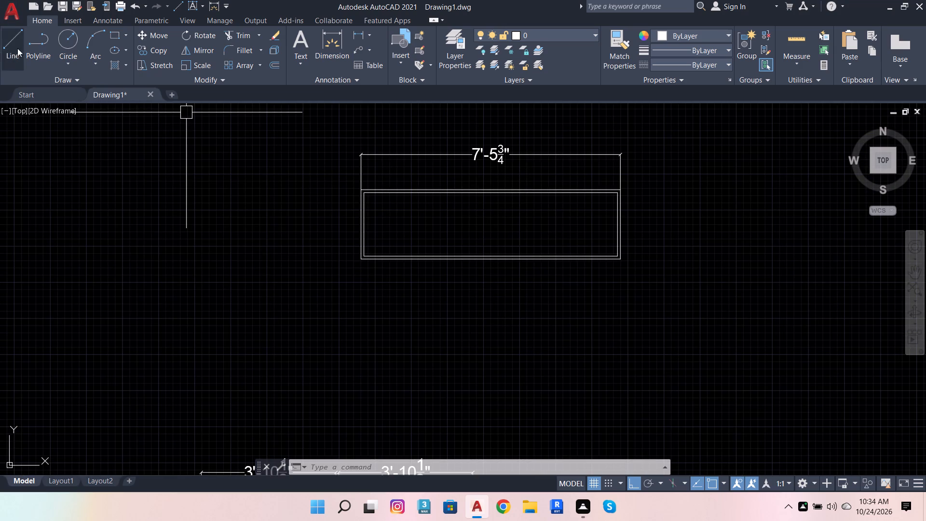
left_click(293, 37)
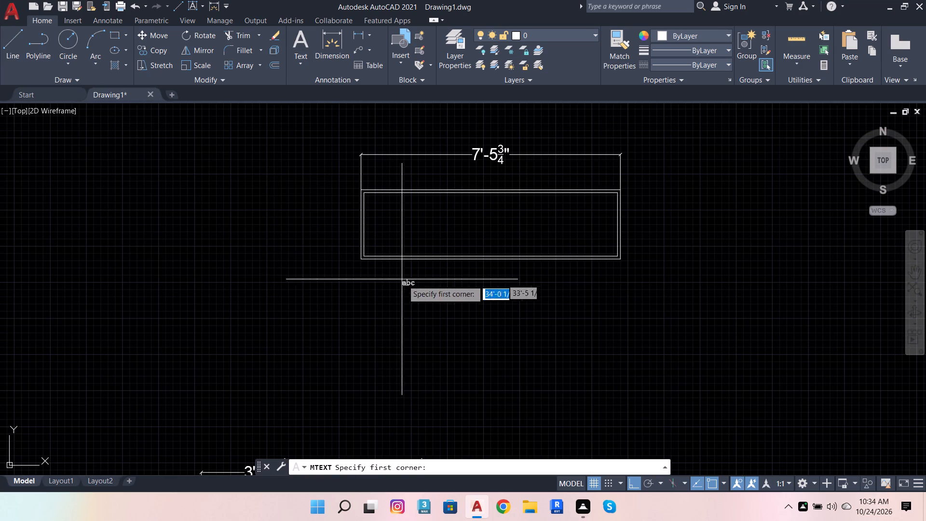
left_click(406, 278)
left_click(586, 299)
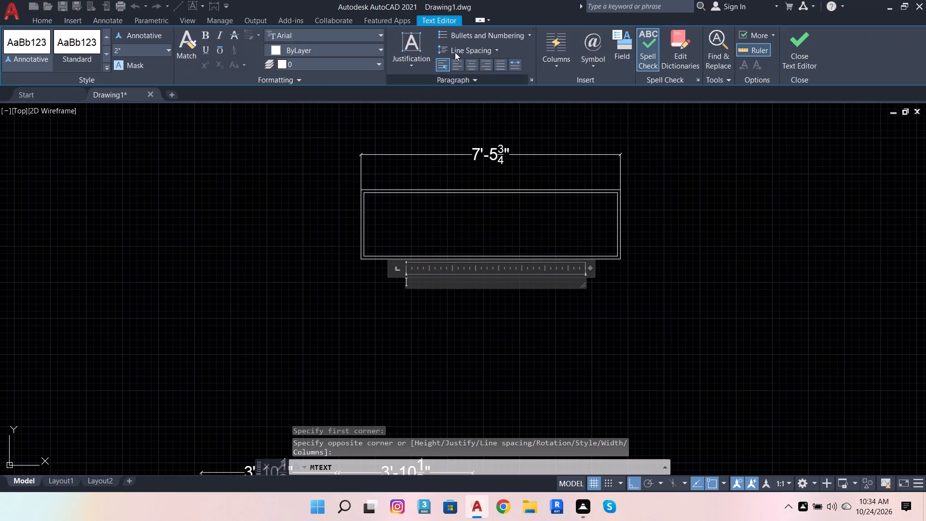
left_click(469, 65)
scroll(487, 282, "up", 4)
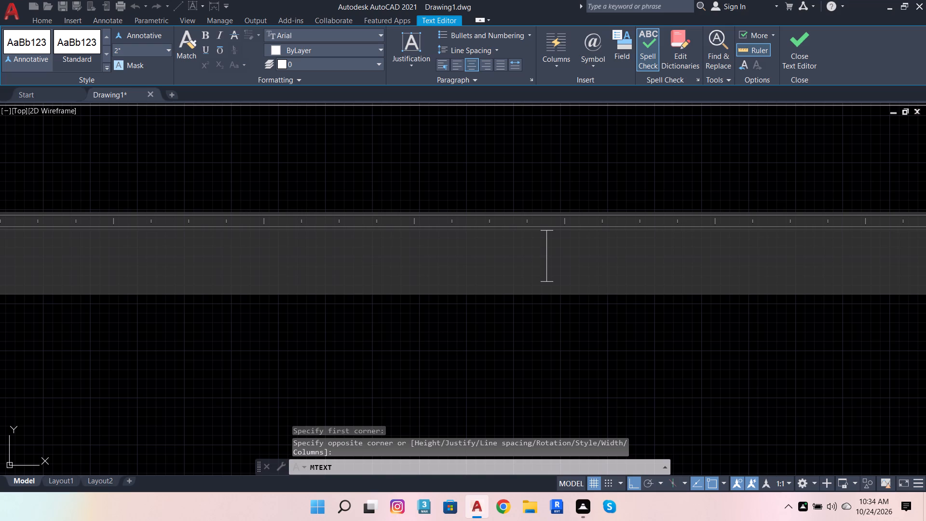
left_click(505, 270)
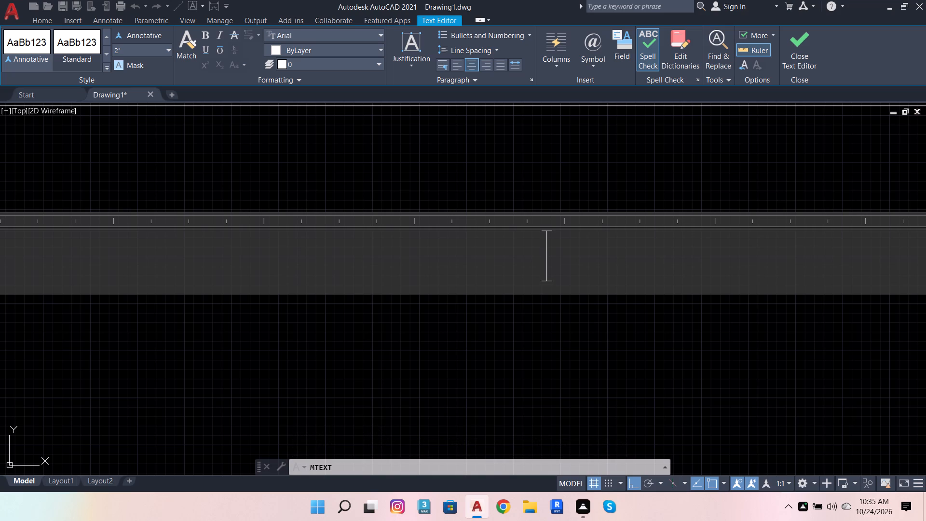
type("SLI")
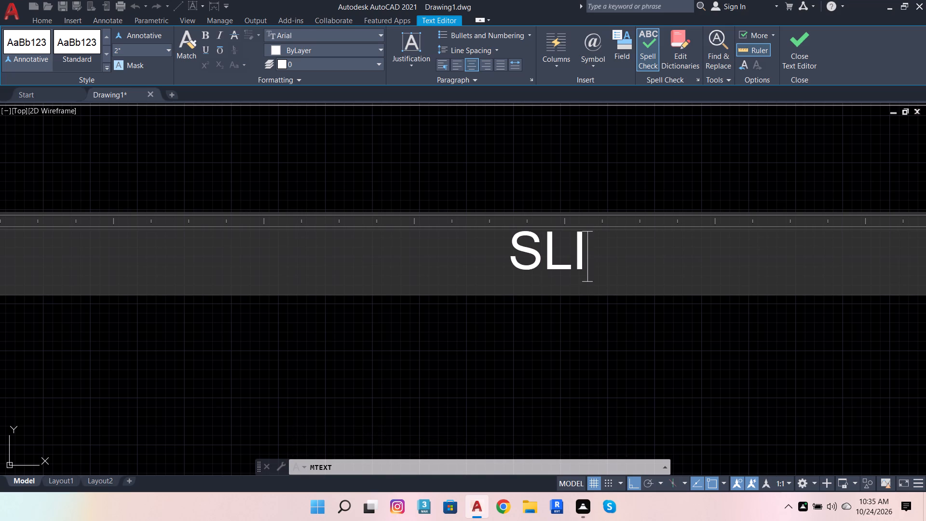
key("d")
type("ING")
key("space")
type("DOO")
key("r")
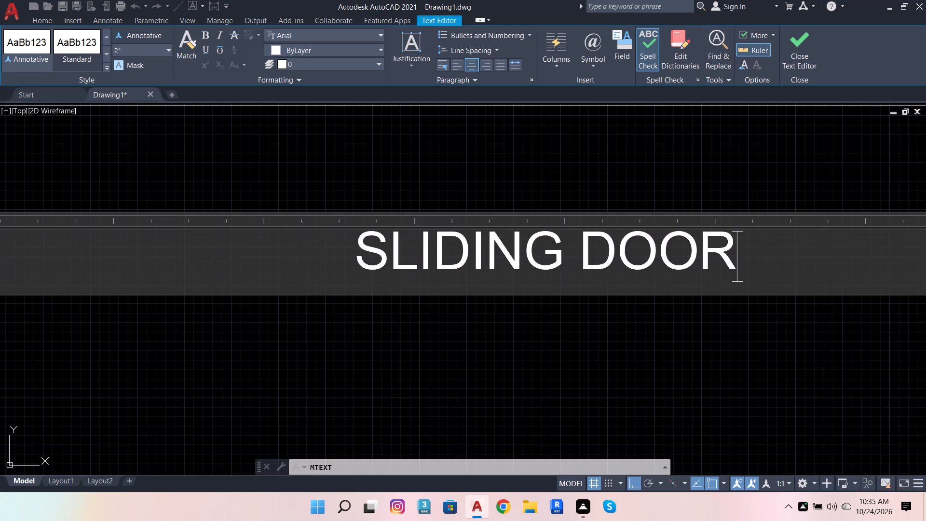
scroll(513, 264, "down", 4)
left_click(510, 315)
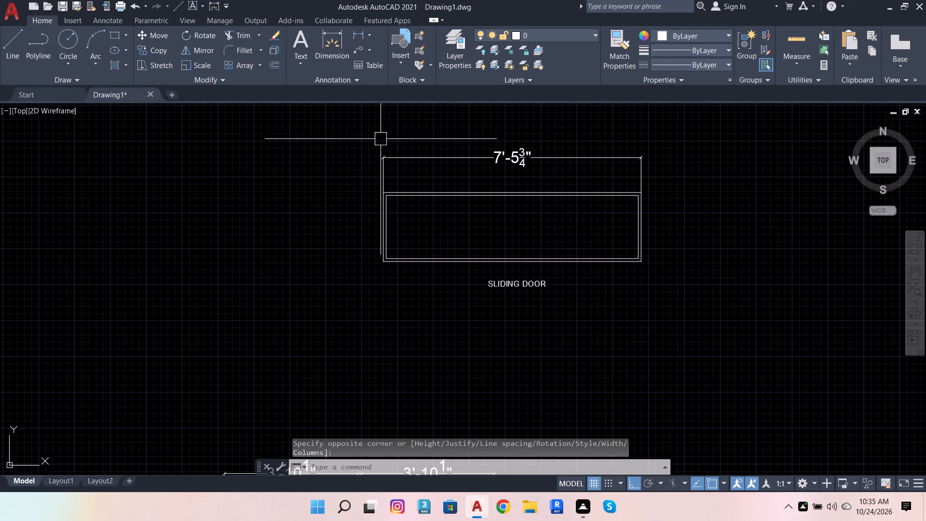
Add a centred multiline text label "PLAN : -" to the left of the double-line rectangle.
left_click(300, 34)
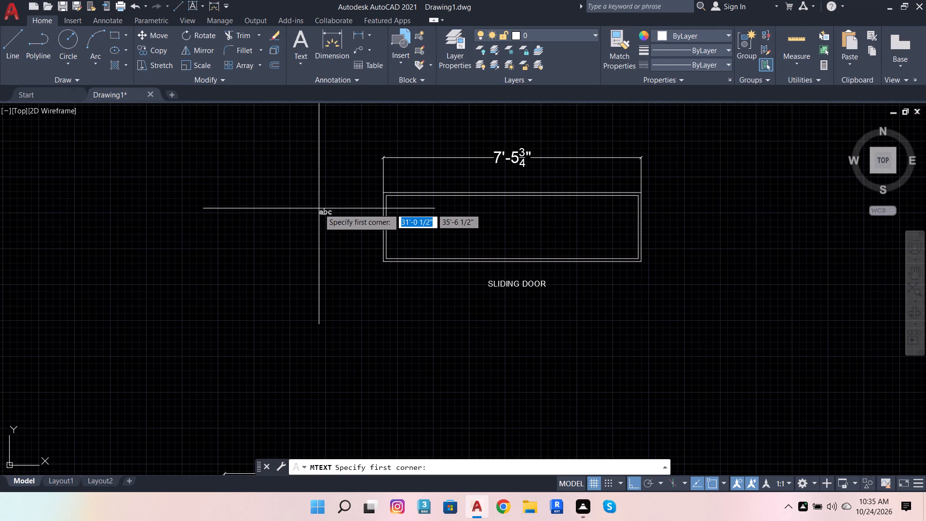
left_click(259, 211)
left_click(352, 229)
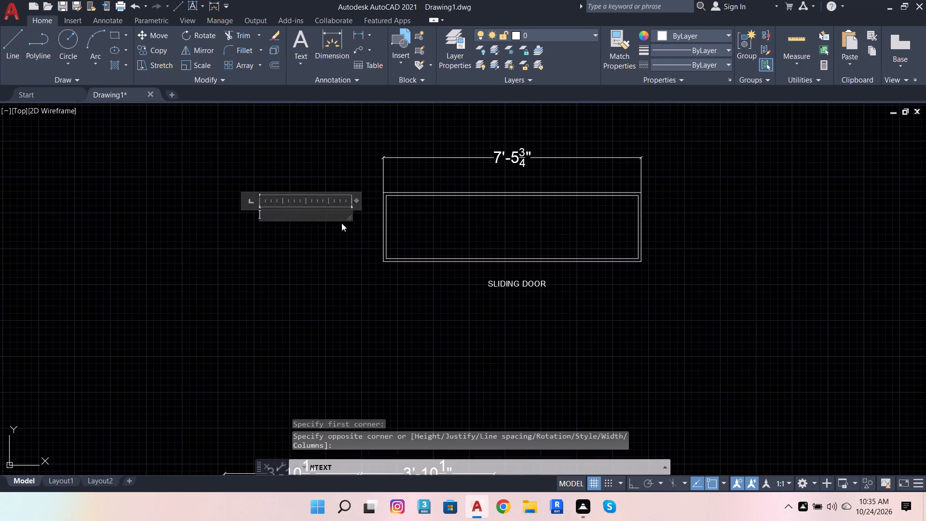
scroll(333, 219, "up", 3)
left_click(474, 66)
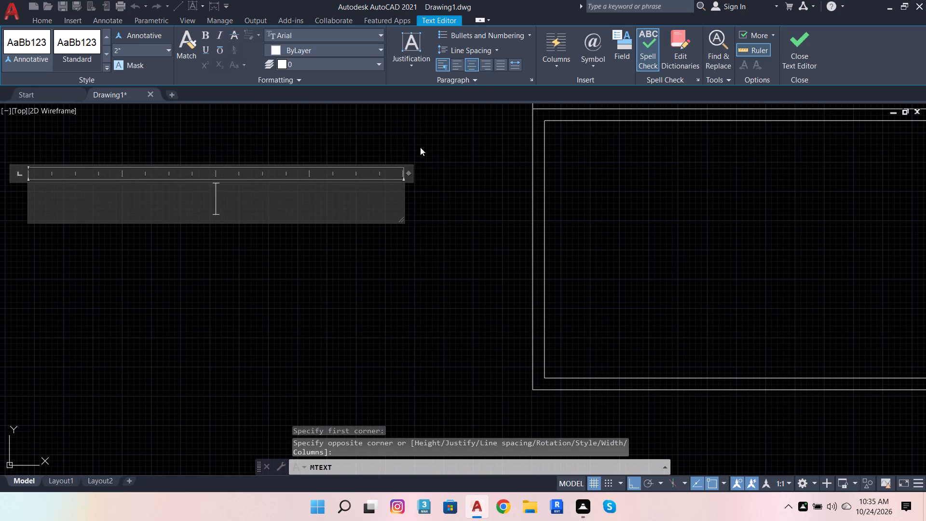
left_click(326, 210)
type("PLAN")
key("space")
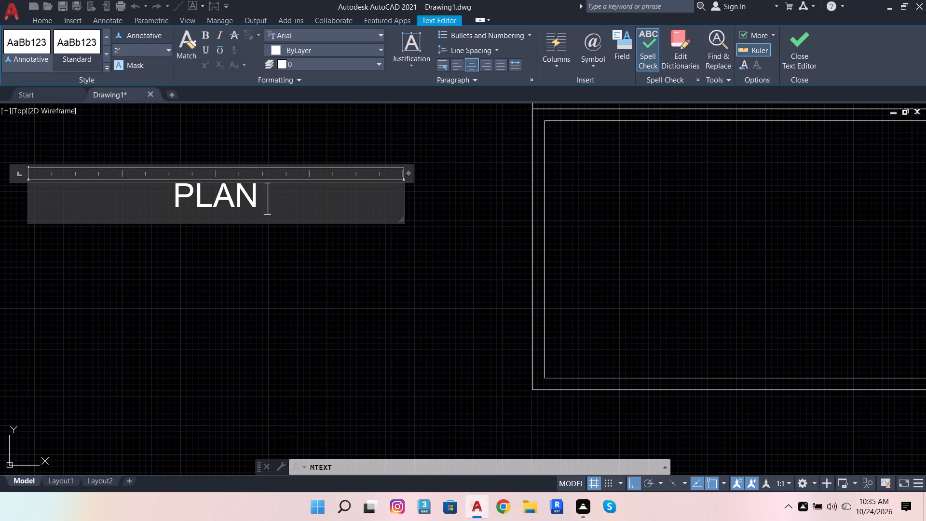
key("semicolon")
key("BackSpace")
key("apostrophe")
key("BackSpace")
key("shift+colon")
key("space")
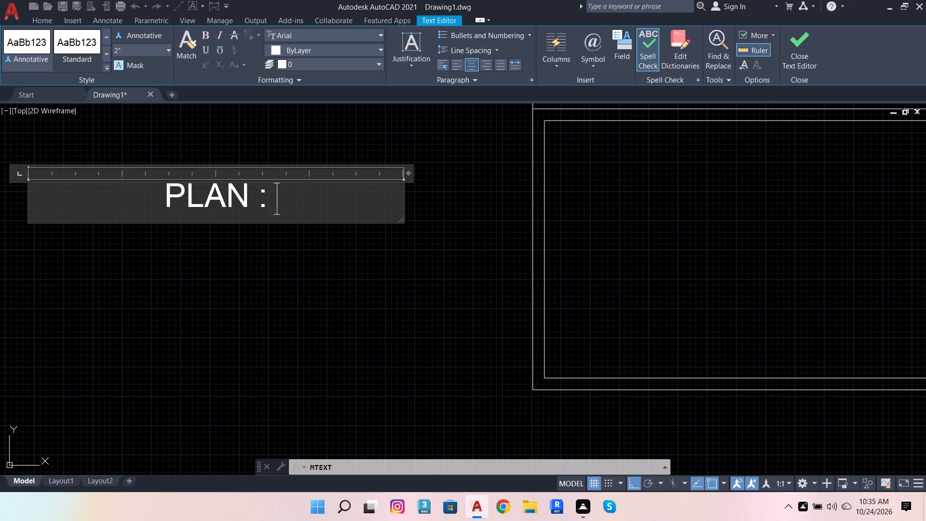
key("minus")
key("space")
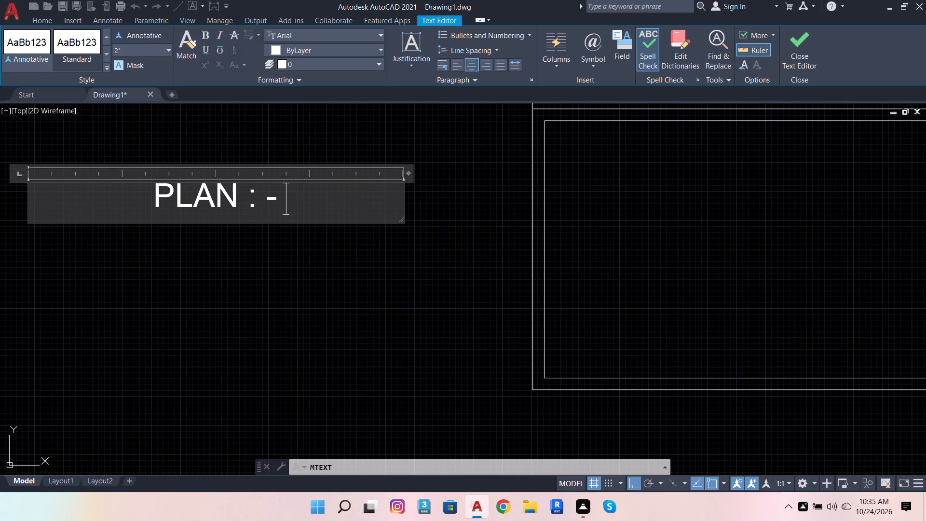
left_click(422, 278)
Move the "PLAN : -" label horizontally closer to the rectangle, then straight down towards the level of its lower half.
left_click(268, 201)
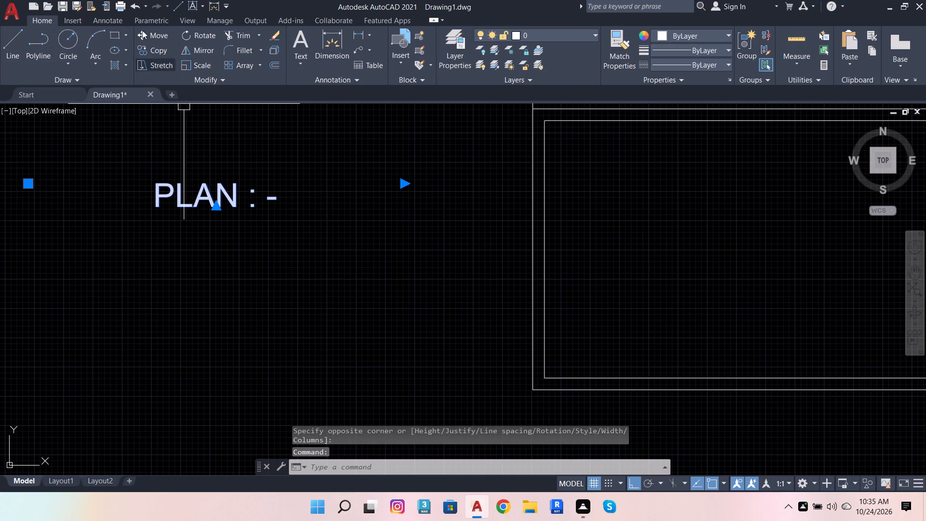
left_click(159, 35)
left_click(228, 210)
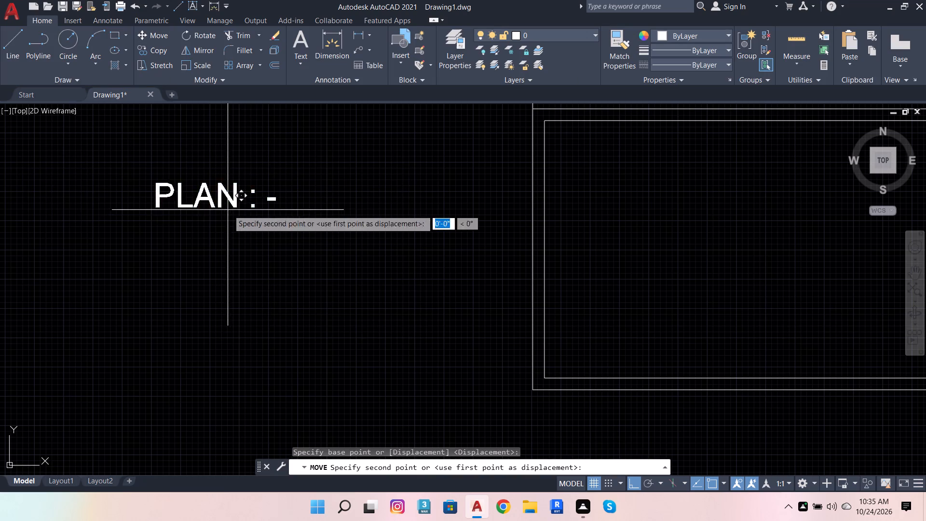
left_click(405, 233)
left_click(403, 204)
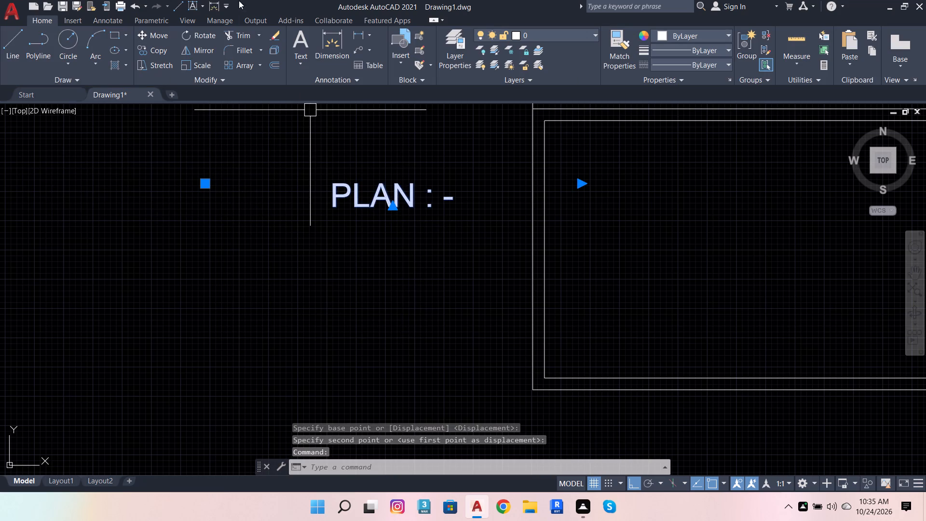
left_click(161, 39)
left_click(384, 194)
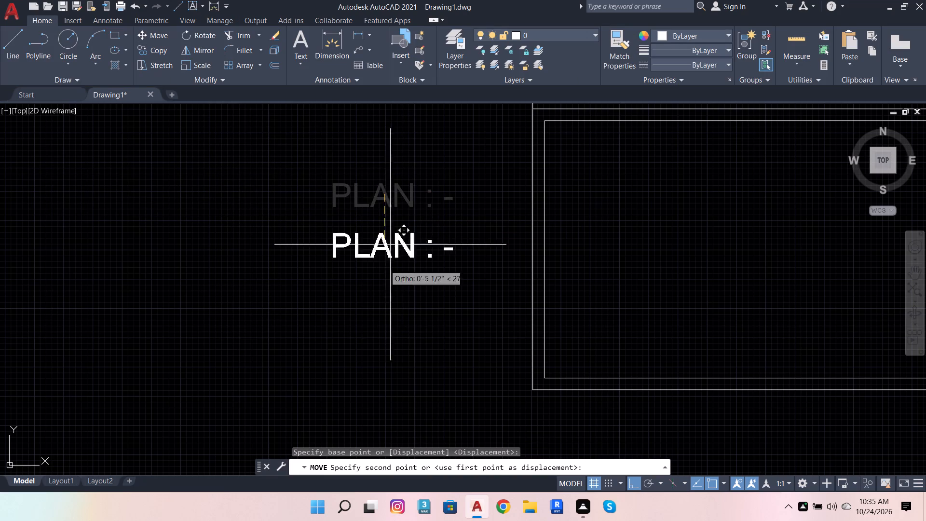
left_click(387, 298)
With Ortho off, move the plan rectangle, its dimension and both labels down and left to sit just above the wardrobe frame.
scroll(444, 265, "down", 5)
scroll(483, 290, "down", 3)
scroll(492, 365, "up", 1)
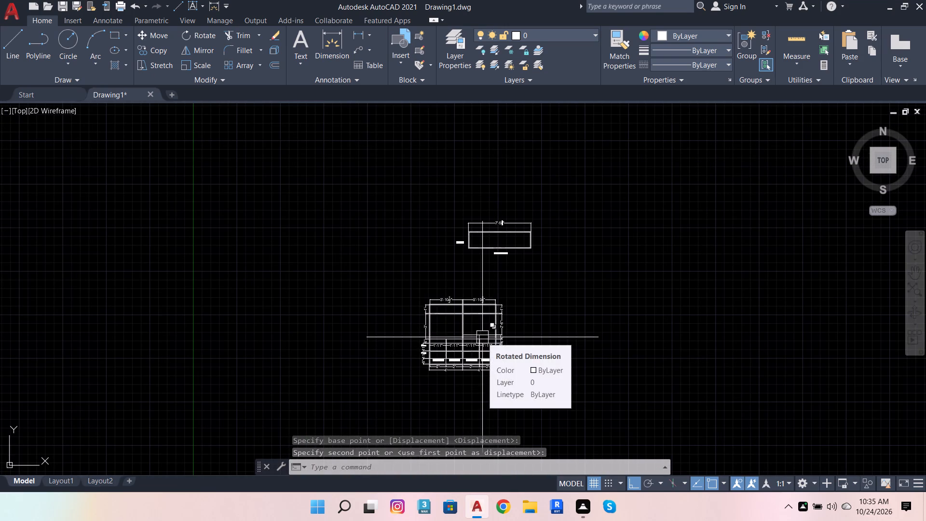
scroll(476, 386, "down", 1)
scroll(515, 332, "up", 2)
left_click(364, 179)
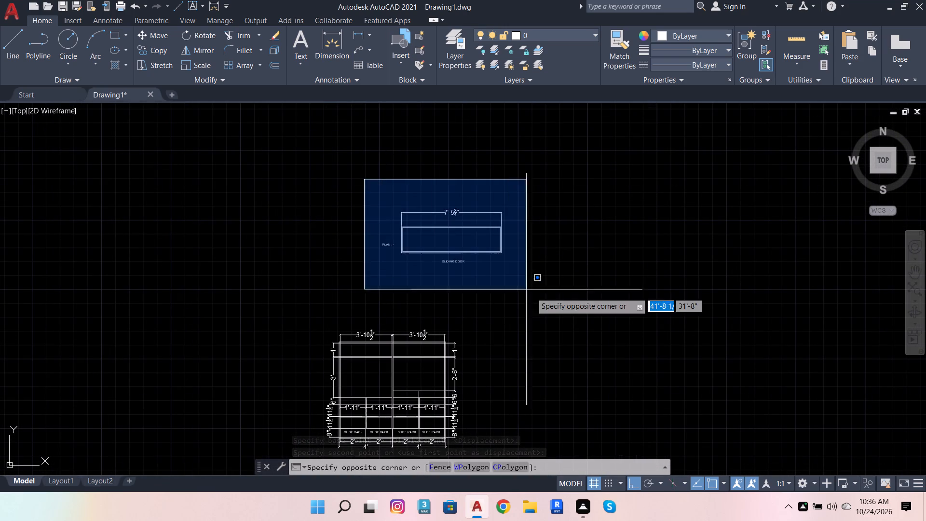
left_click_drag(551, 299, 551, 291)
left_click(160, 31)
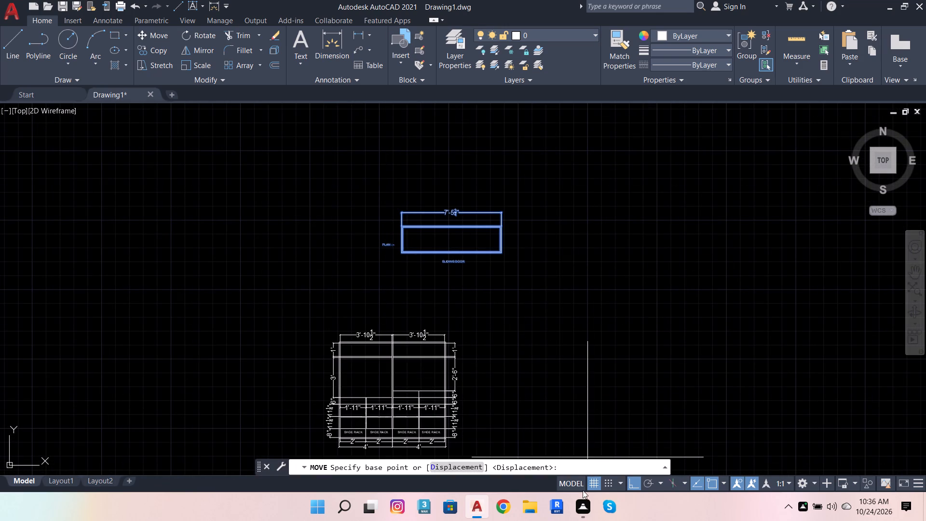
left_click(633, 484)
left_click(450, 262)
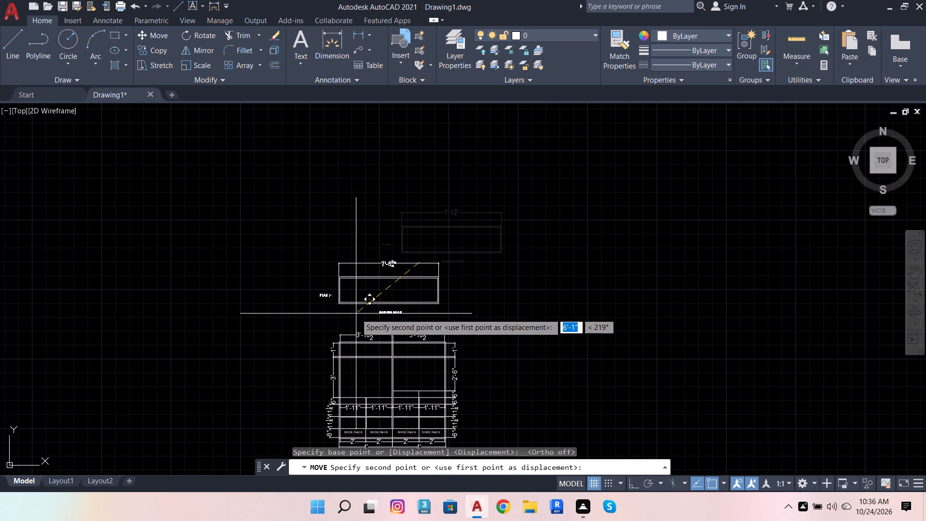
left_click(356, 314)
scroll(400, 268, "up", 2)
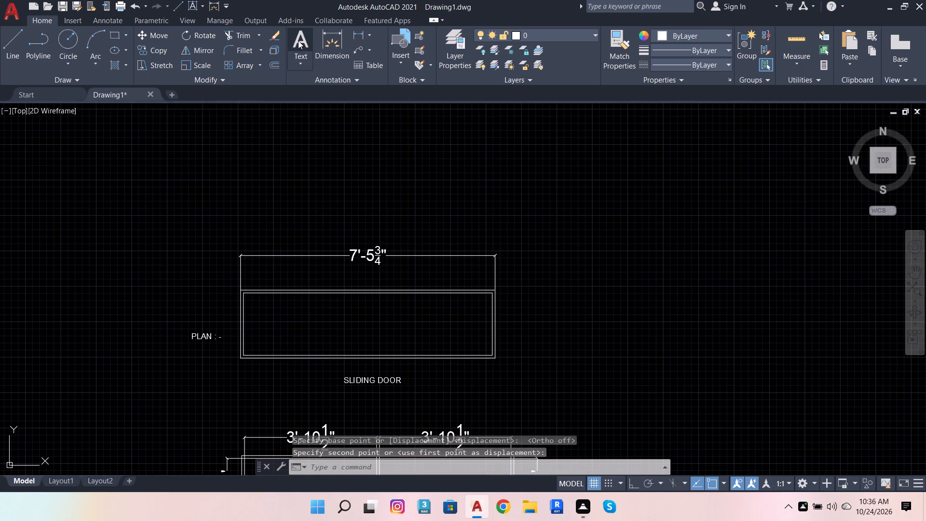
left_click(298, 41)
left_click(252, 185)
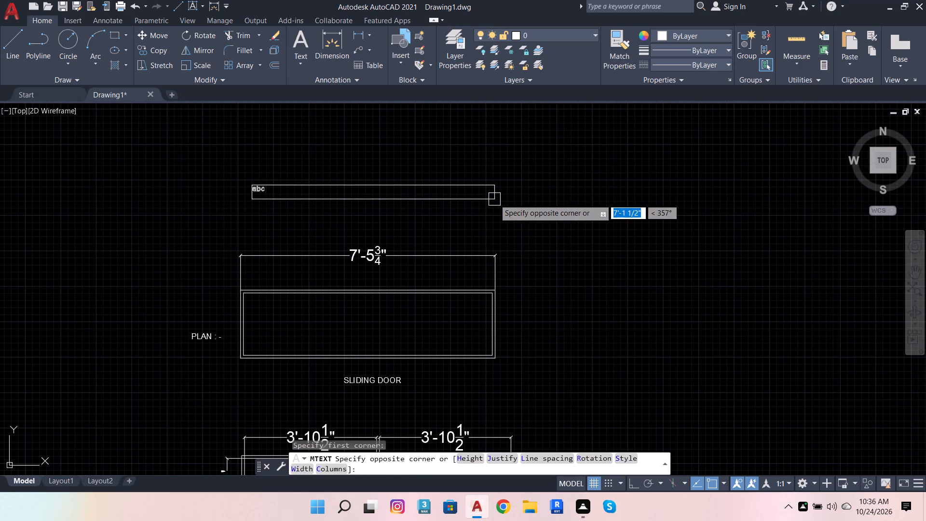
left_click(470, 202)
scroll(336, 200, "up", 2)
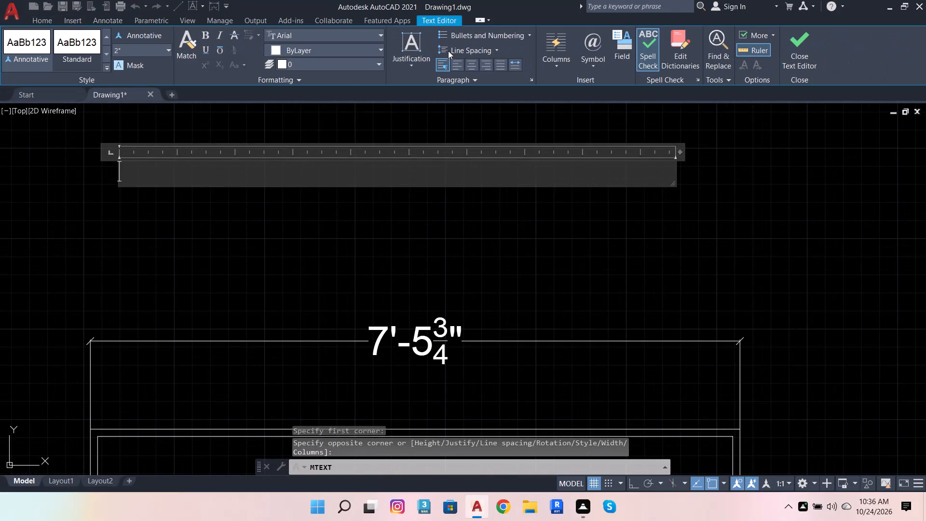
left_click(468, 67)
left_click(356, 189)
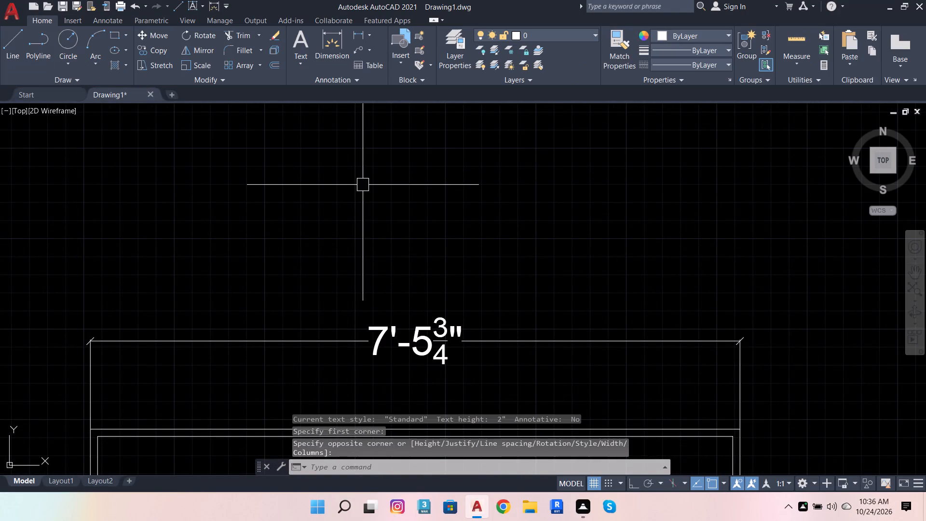
Add a centred multiline text label "INNER WARDROBE DETAILS" above the 7'-5 3/4" dimension of the plan rectangle.
left_click(305, 44)
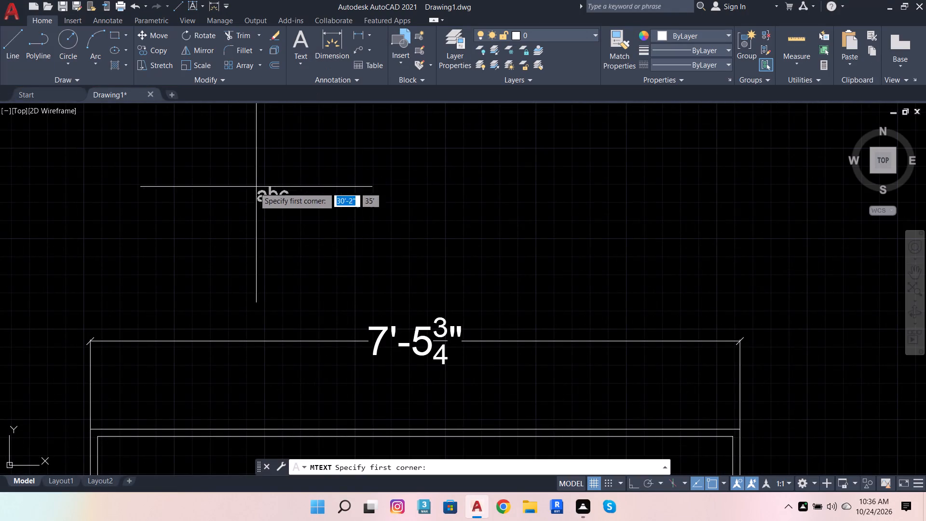
left_click(177, 167)
left_click(628, 213)
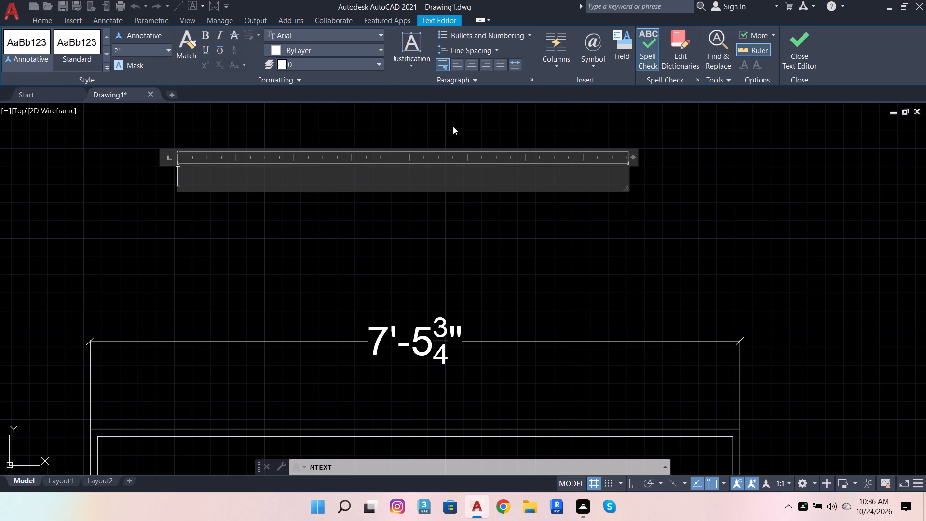
left_click(471, 63)
left_click(397, 176)
type("INNER")
key("space")
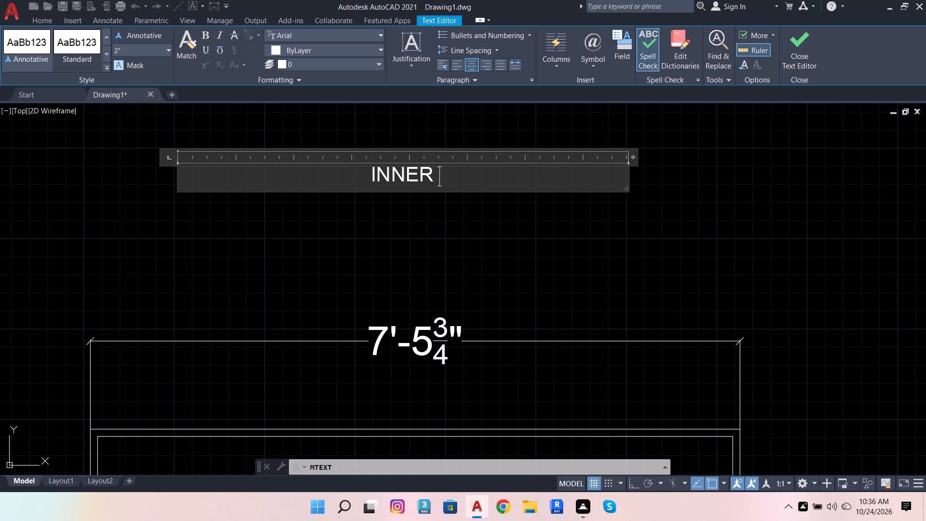
type("WARDOE")
key("BackSpace")
key("r")
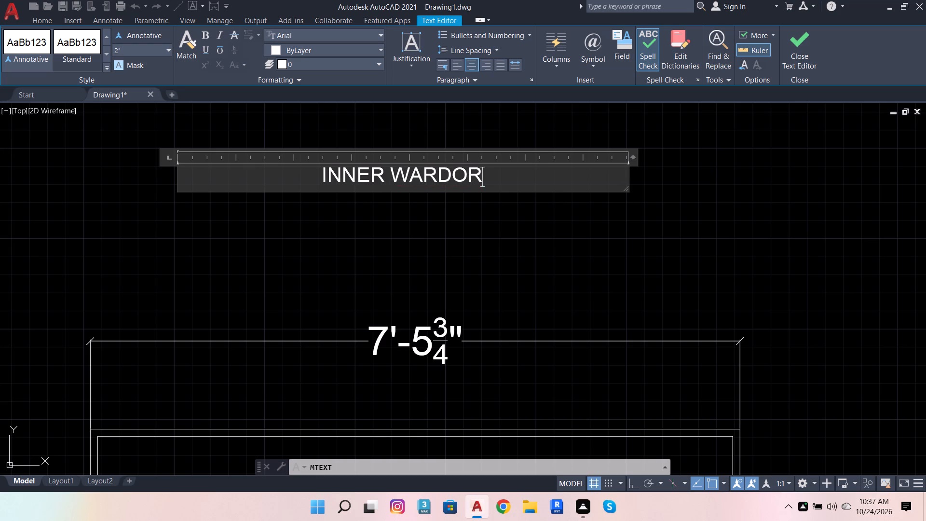
key("BackSpace")
key("BackSpace")
key("e")
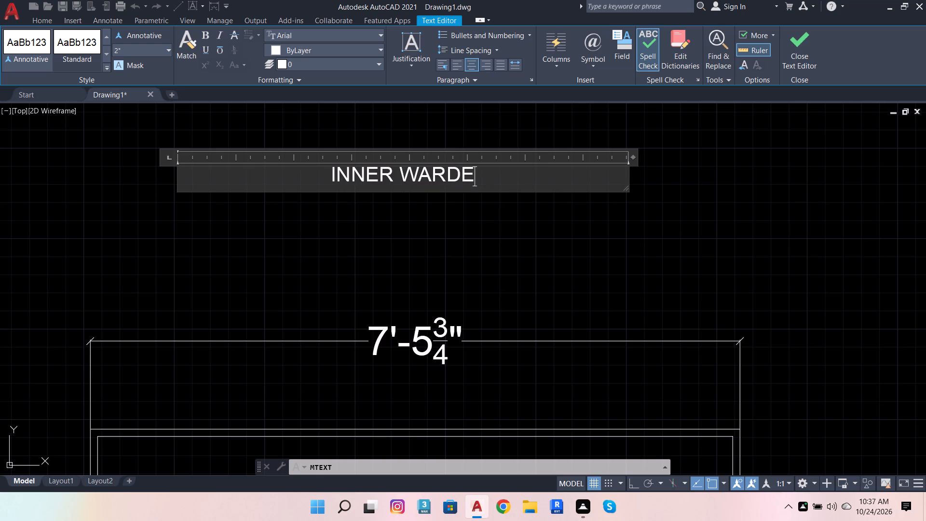
key("BackSpace")
type("ROBE")
key("space")
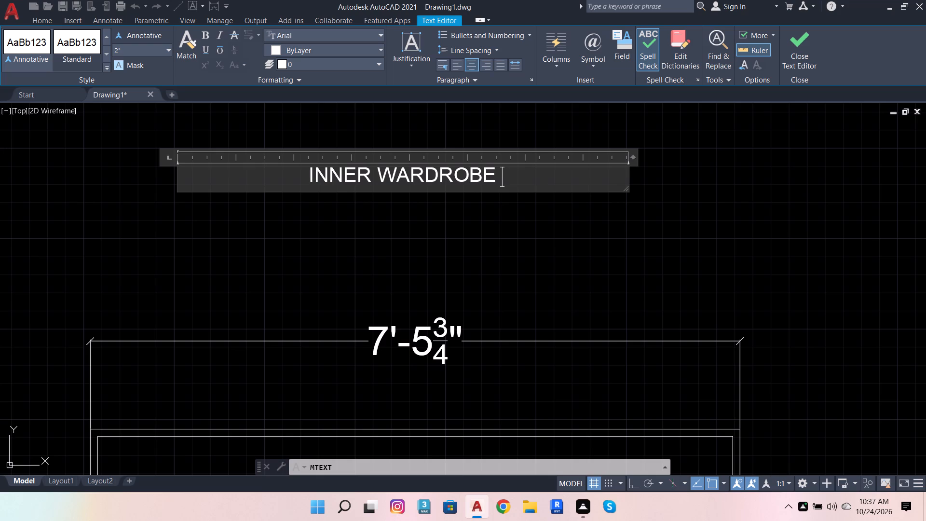
type("DETAIL")
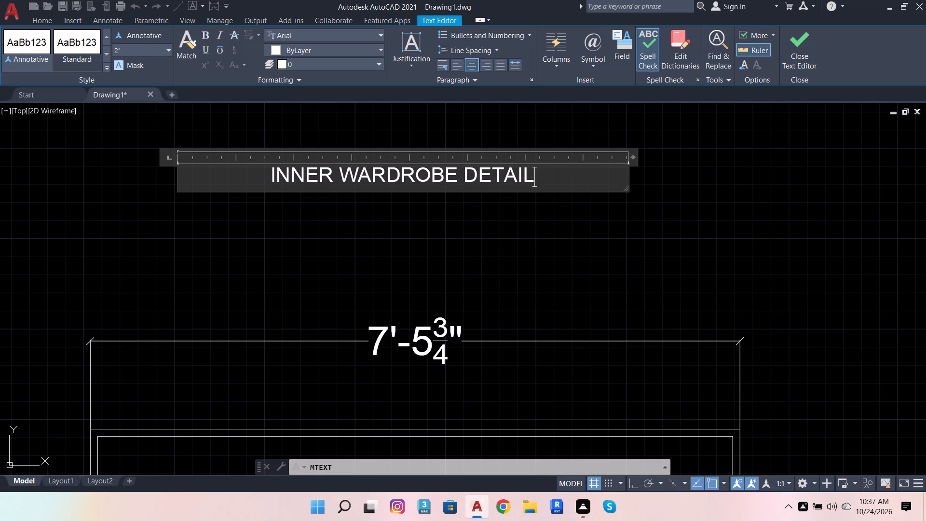
type("ED")
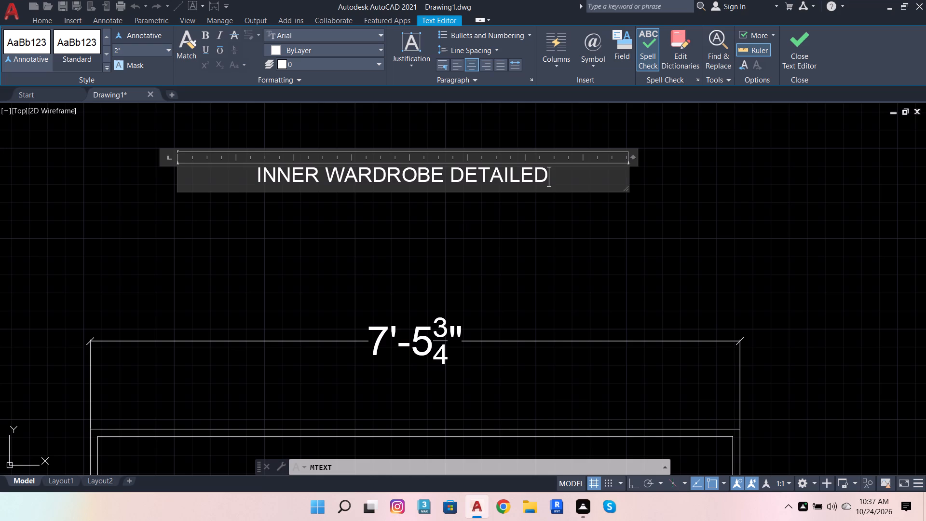
key("BackSpace")
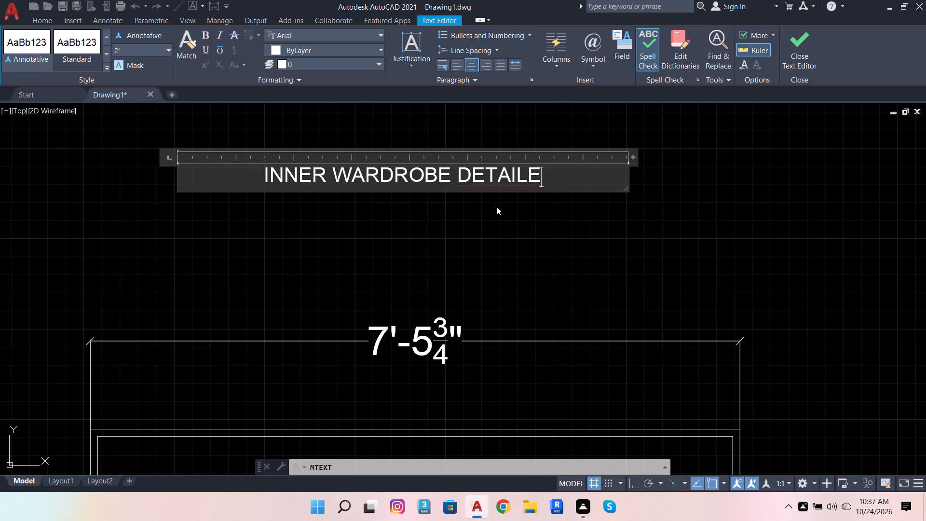
key("BackSpace")
key("d")
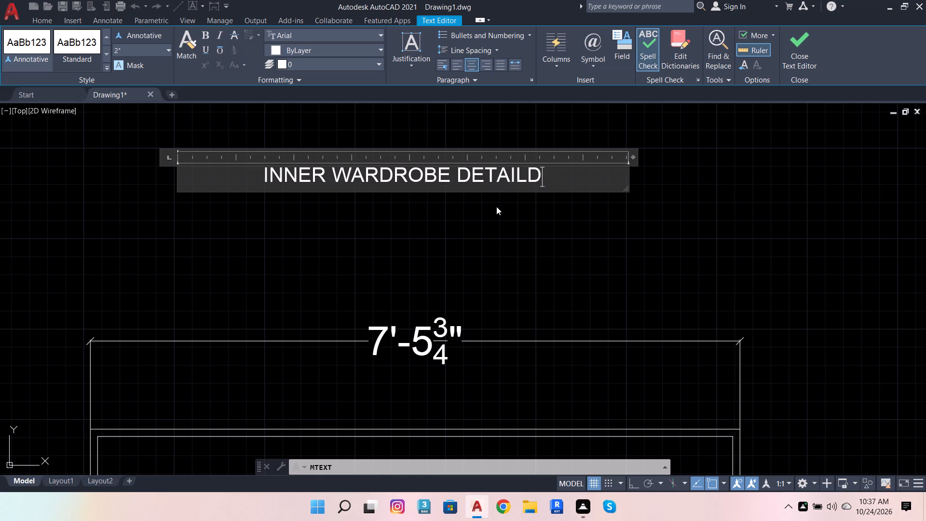
key("BackSpace")
key("s")
left_click(496, 207)
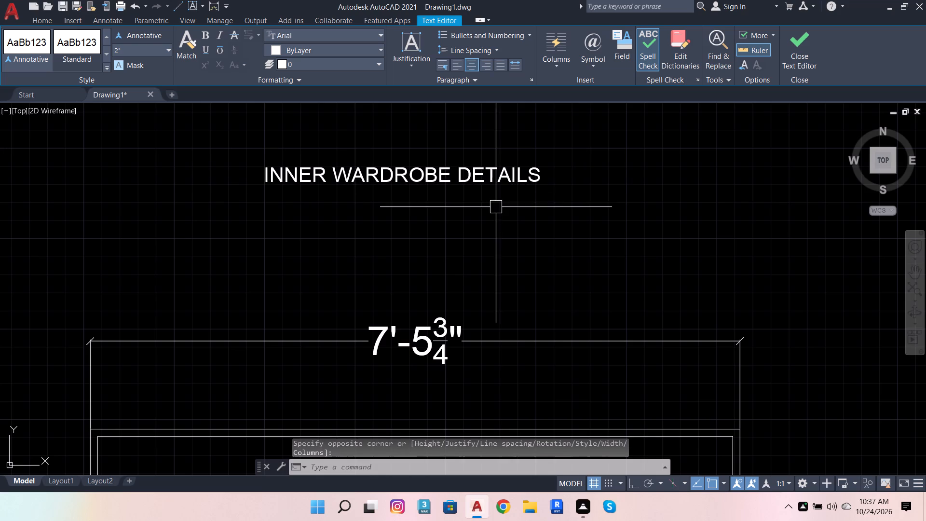
Scale up the "INNER WARDROBE DETAILS" label freehand from a base point at its left end.
left_click(485, 163)
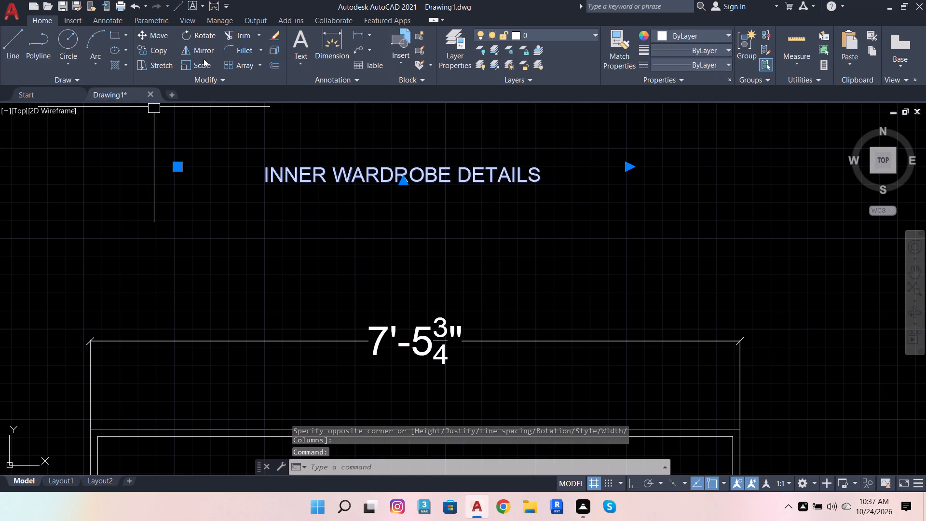
left_click(191, 63)
left_click(253, 177)
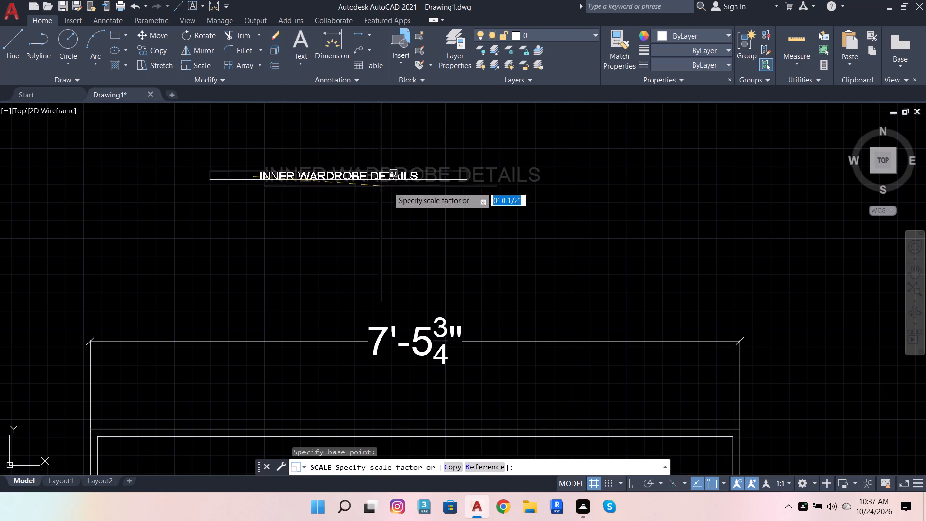
left_click(613, 229)
Move the "INNER WARDROBE DETAILS" label down and left to sit just above the plan's 7'-5 3/4" dimension.
left_click(654, 178)
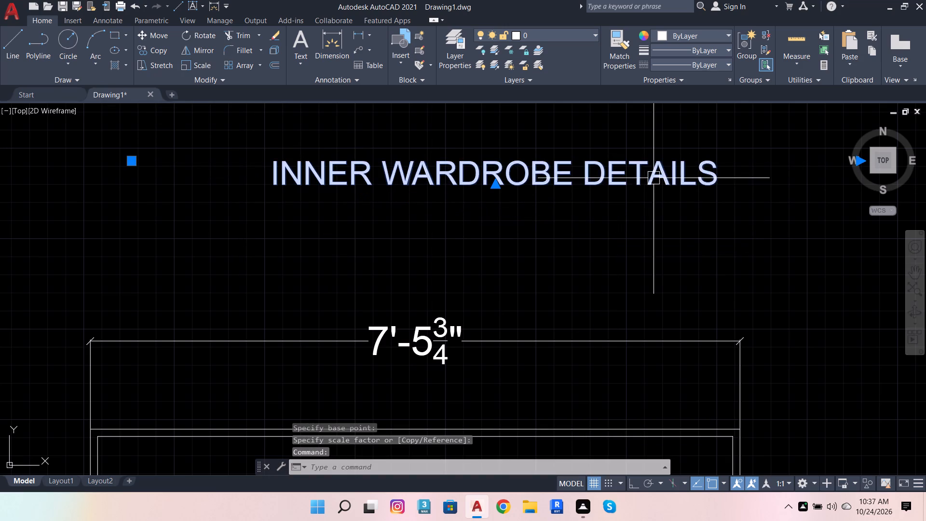
left_click(159, 34)
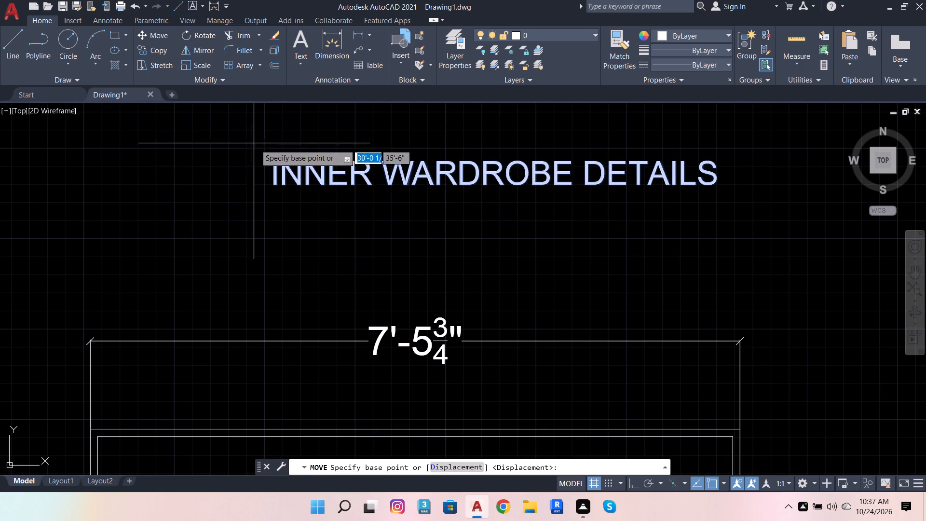
left_click(281, 181)
left_click(155, 269)
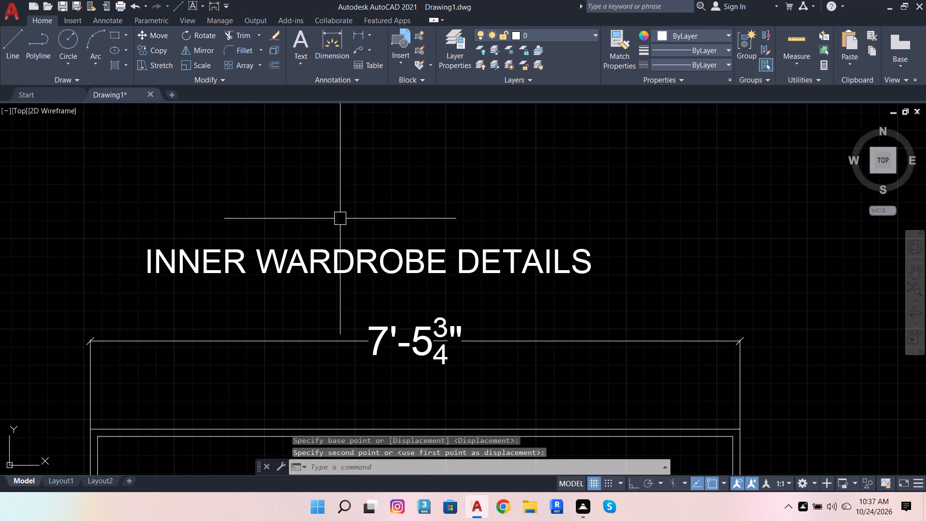
Start saving the drawing and choose the folder D:\fuji interior\work as its location.
scroll(356, 229, "down", 5)
scroll(365, 247, "up", 5)
scroll(382, 198, "down", 5)
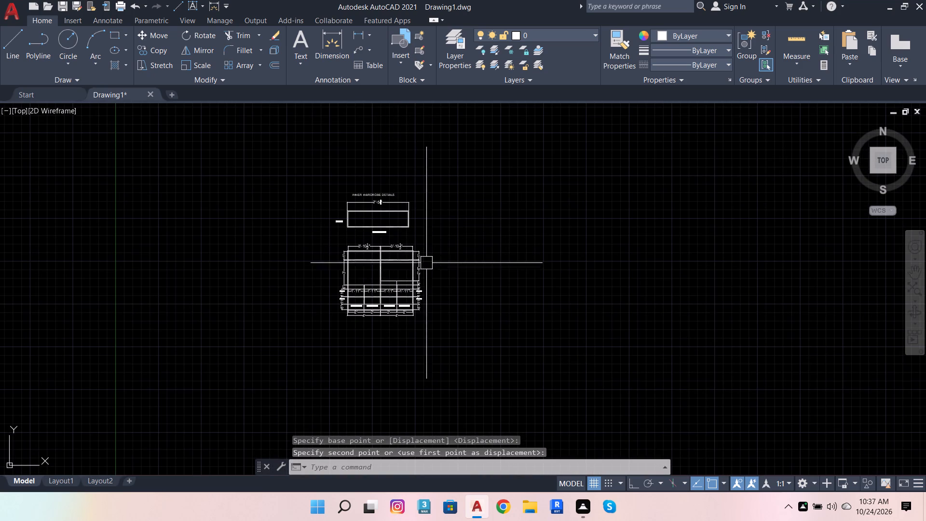
key("ctrl+s")
key("ctrl+s")
key("ctrl+s")
key("ctrl+s")
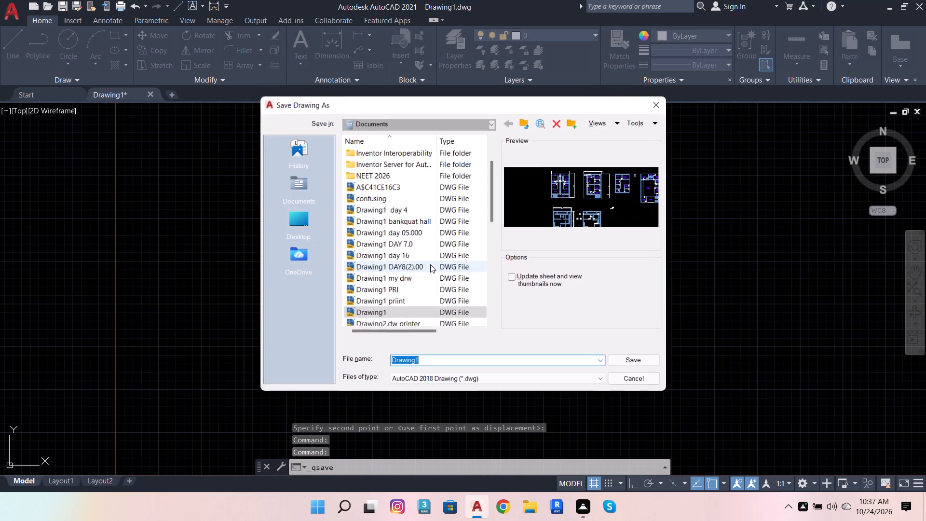
double_click(293, 210)
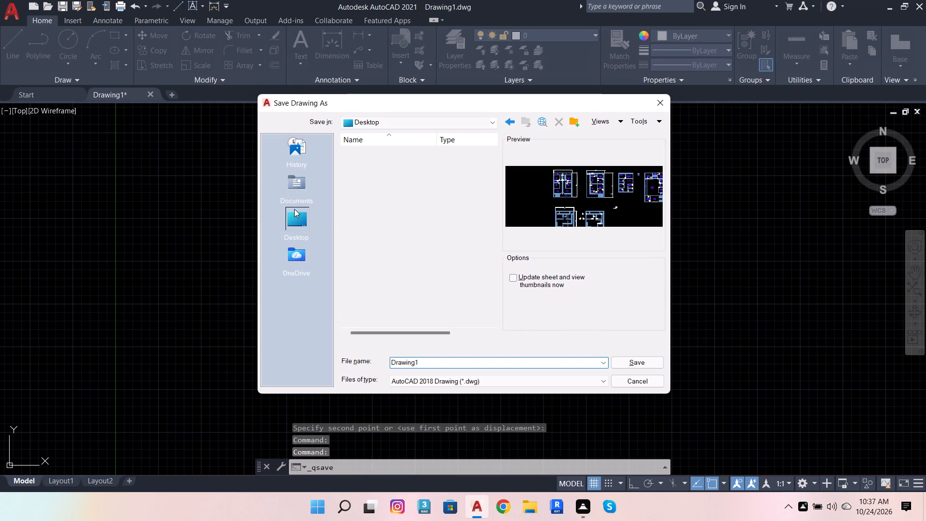
double_click(406, 165)
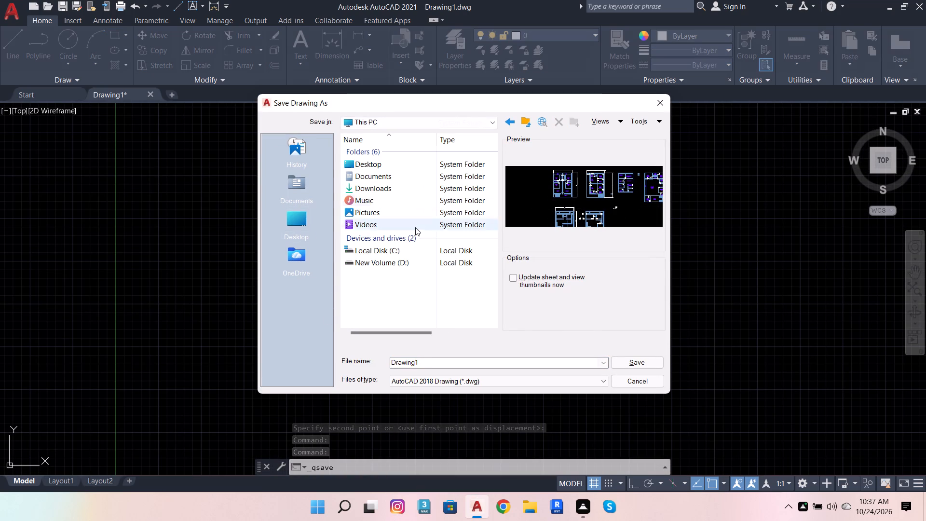
double_click(424, 260)
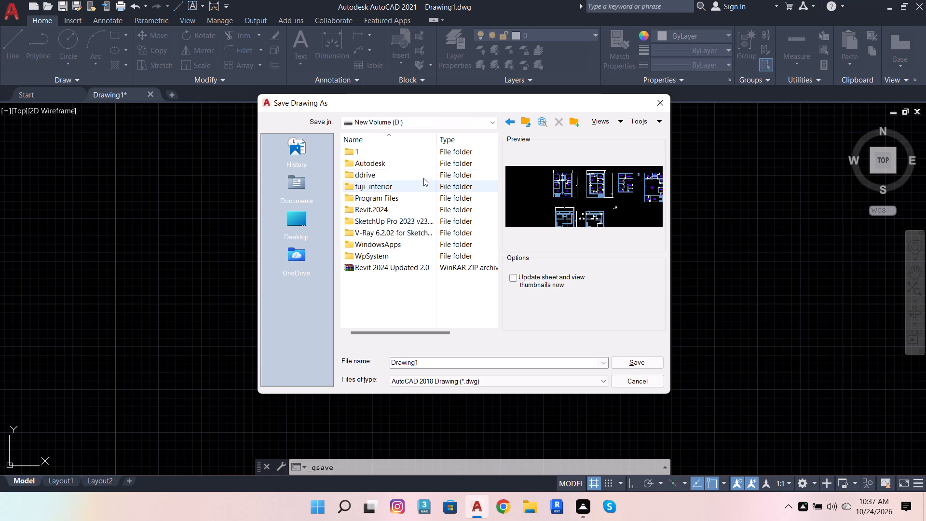
double_click(417, 184)
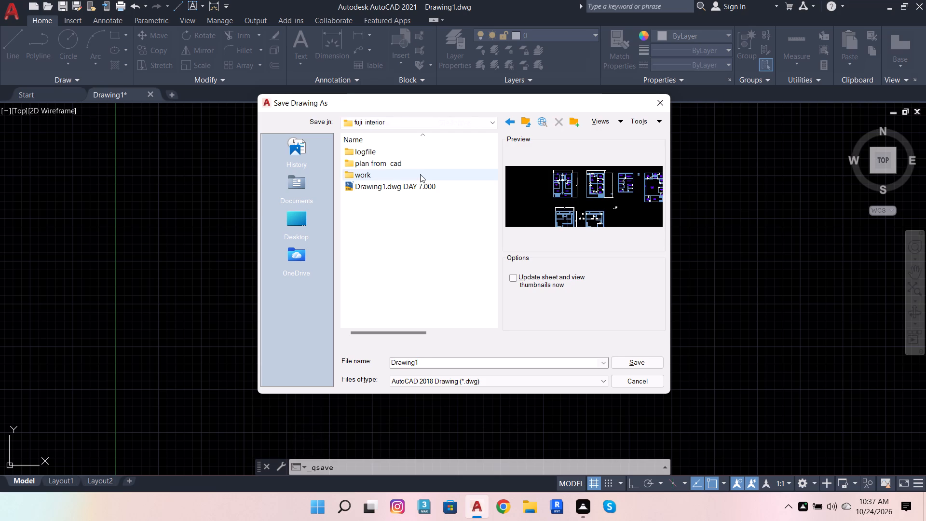
double_click(420, 174)
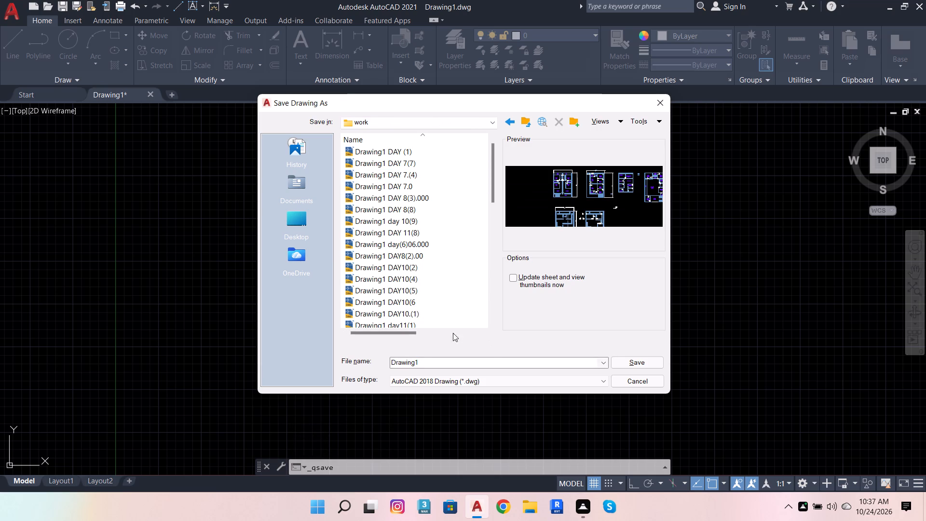
Name the file "Drawing1 DAY (1).dwg DAY (2)" and save it in the work folder.
double_click(453, 366)
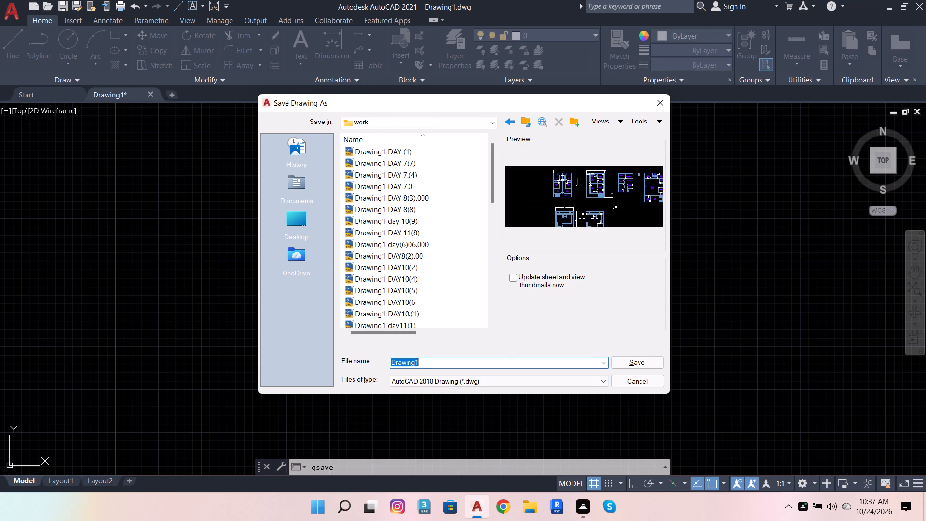
left_click(443, 364)
scroll(443, 364, "up", 3)
left_click(517, 359)
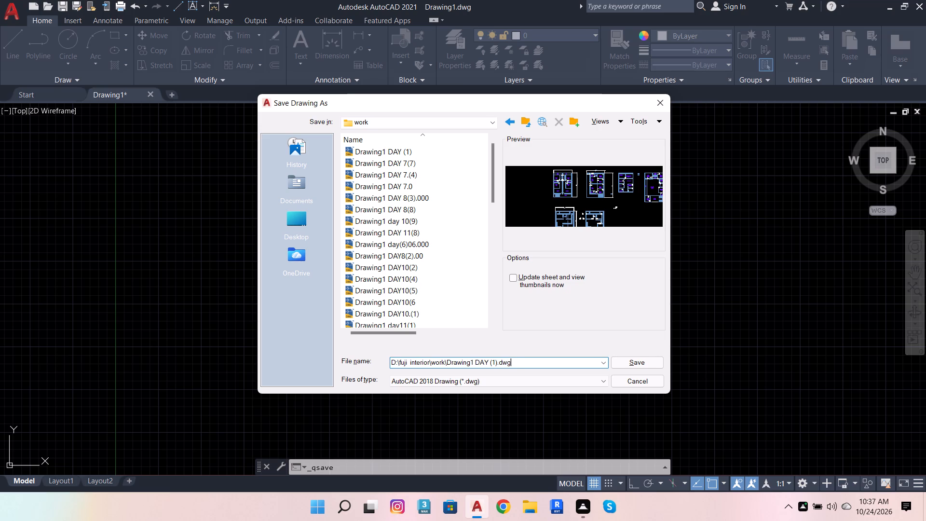
scroll(522, 365, "up", 1)
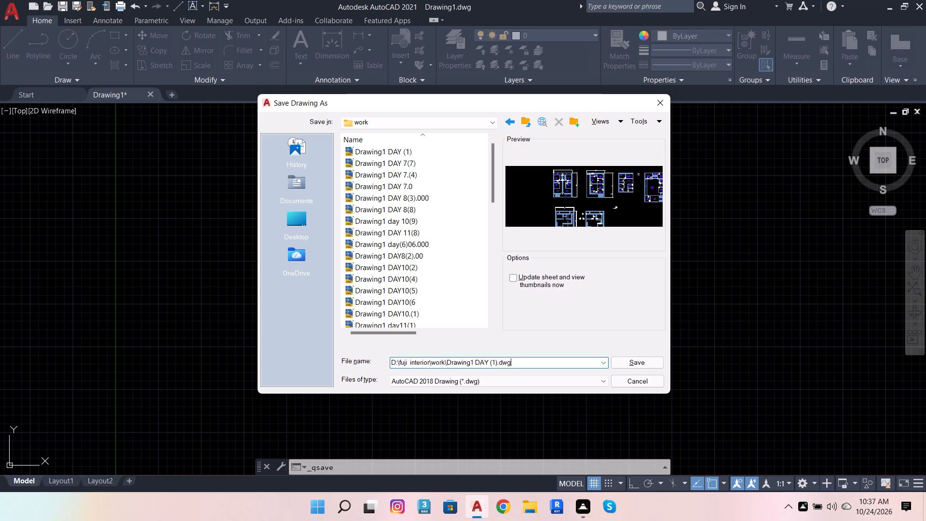
left_click(545, 359)
left_click(543, 367)
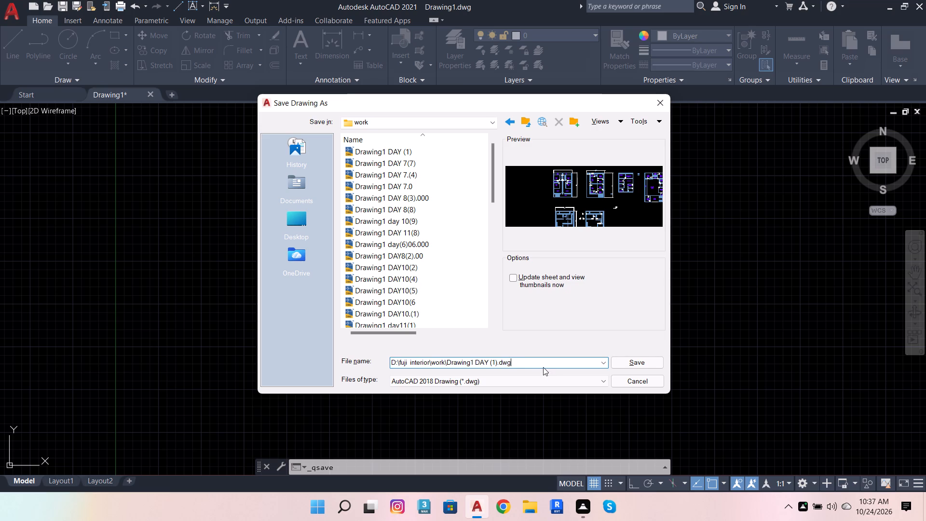
left_click(543, 366)
key("space")
type("DAY")
key("space")
key("shift+parenleft")
key("2")
key("shift+parenright")
left_click_drag(633, 359, 639, 356)
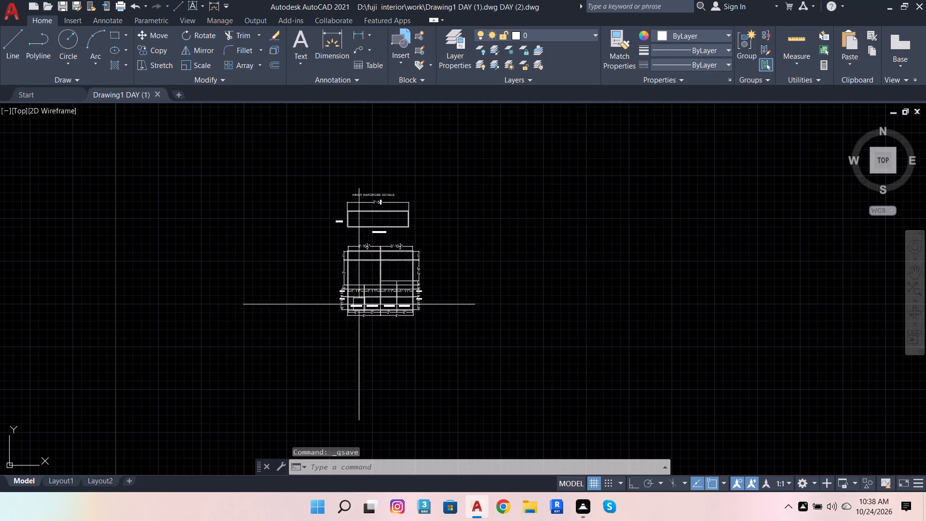
Save the drawing again and close AutoCAD, saving the remaining changes to the file.
scroll(368, 293, "up", 2)
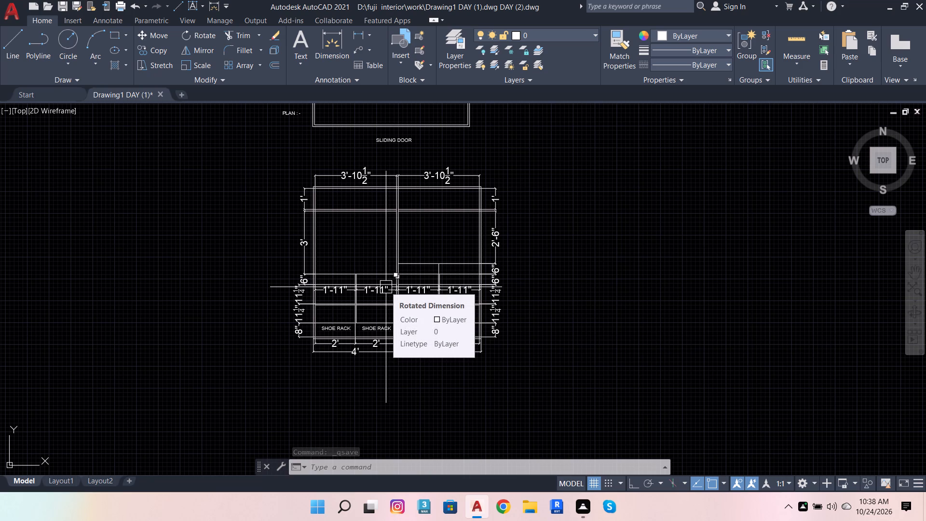
key("ctrl+s")
scroll(404, 283, "down", 3)
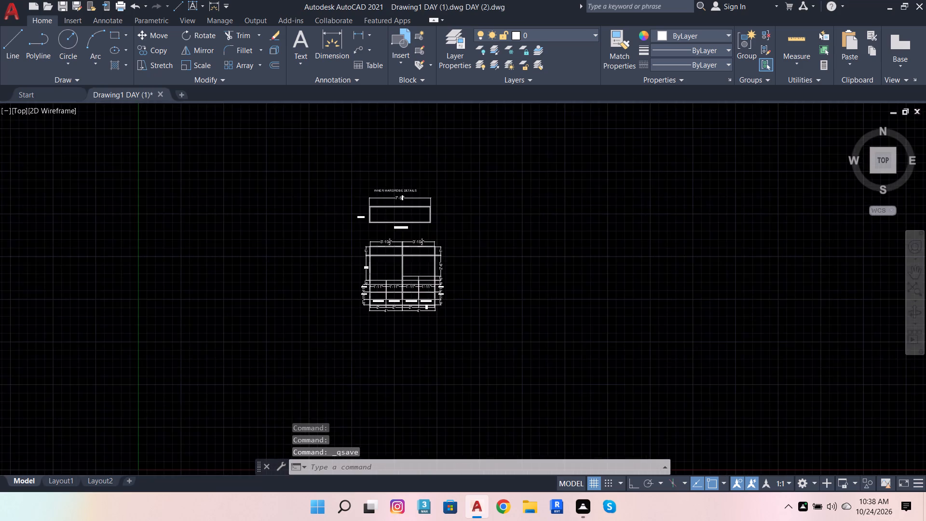
scroll(422, 257, "up", 1)
left_click(923, 0)
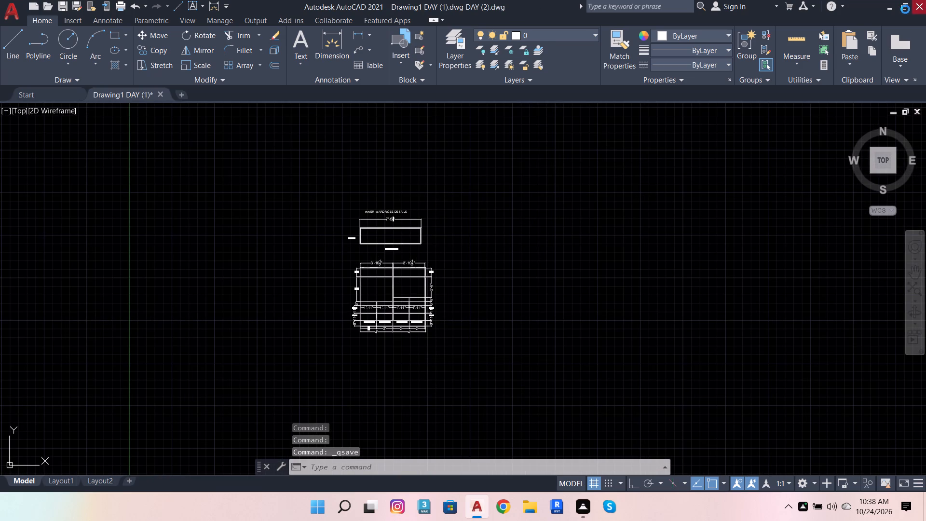
left_click(455, 277)
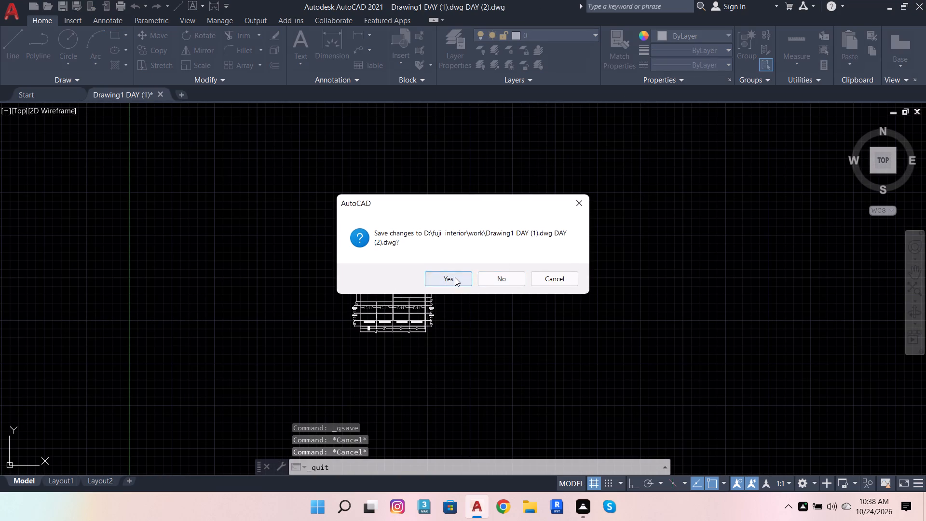
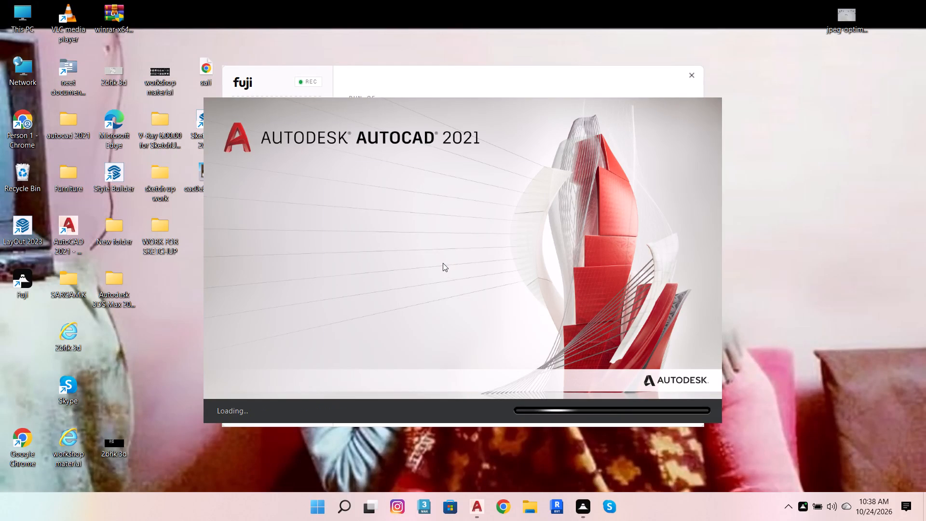
Start a new blank drawing.
left_click(443, 263)
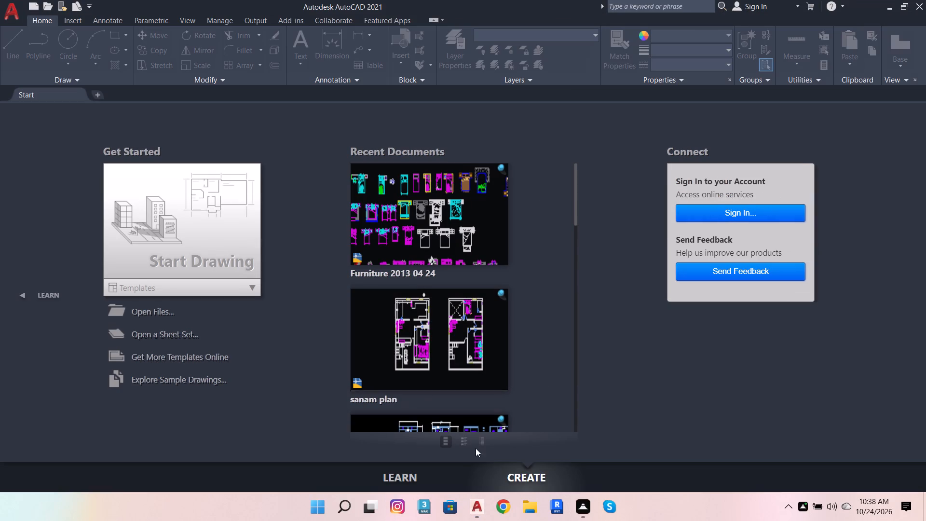
left_click(528, 508)
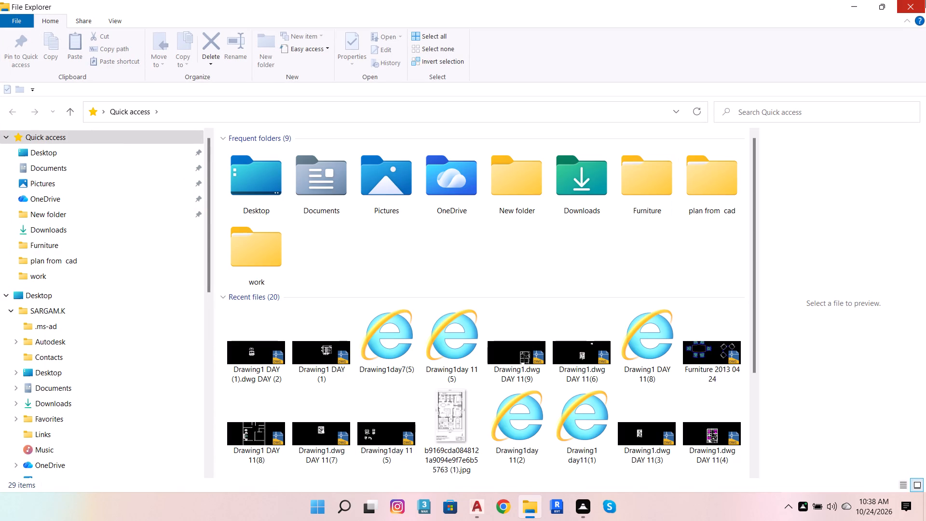
left_click(925, 0)
left_click(217, 227)
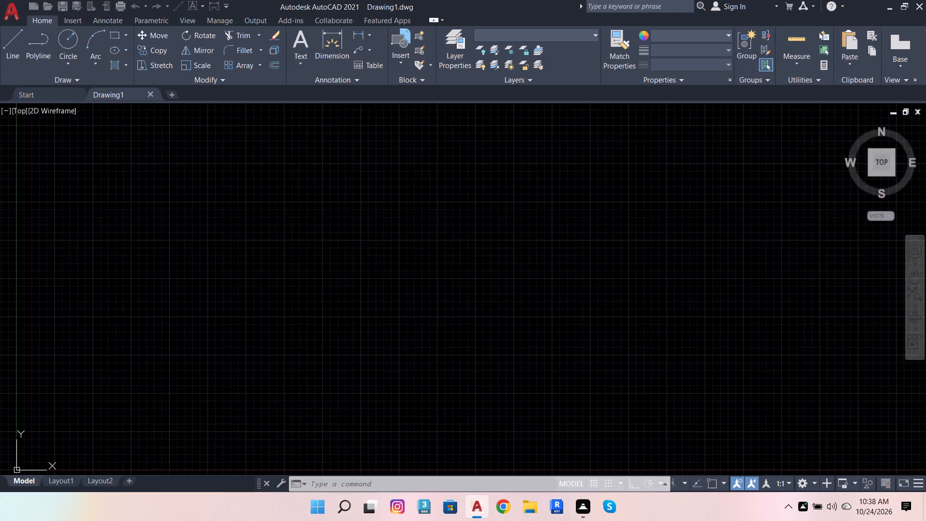
Open the program Options and apply the existing Open and Save settings.
left_click(395, 469)
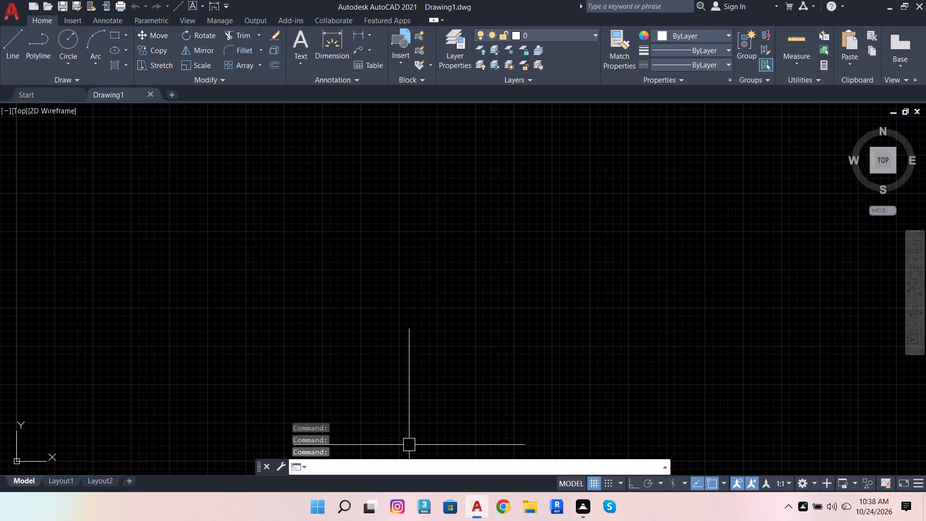
type("OP")
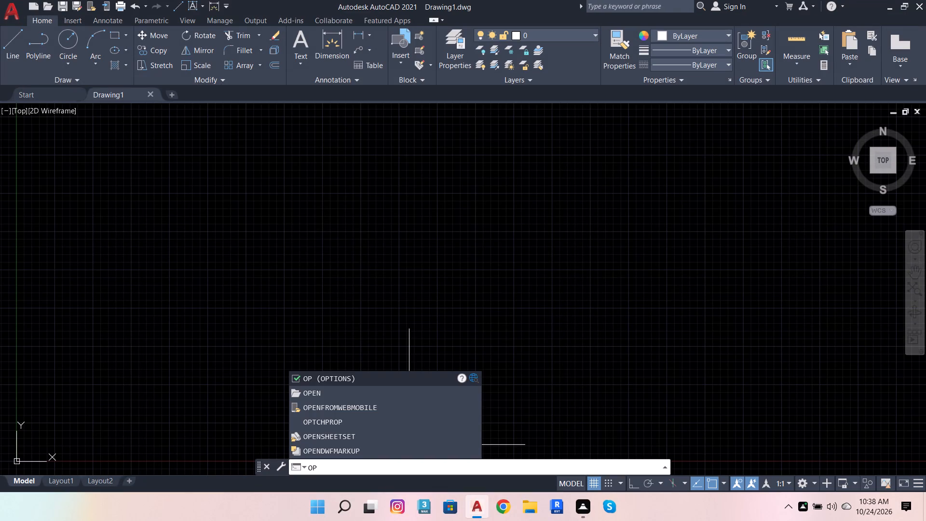
left_click(321, 376)
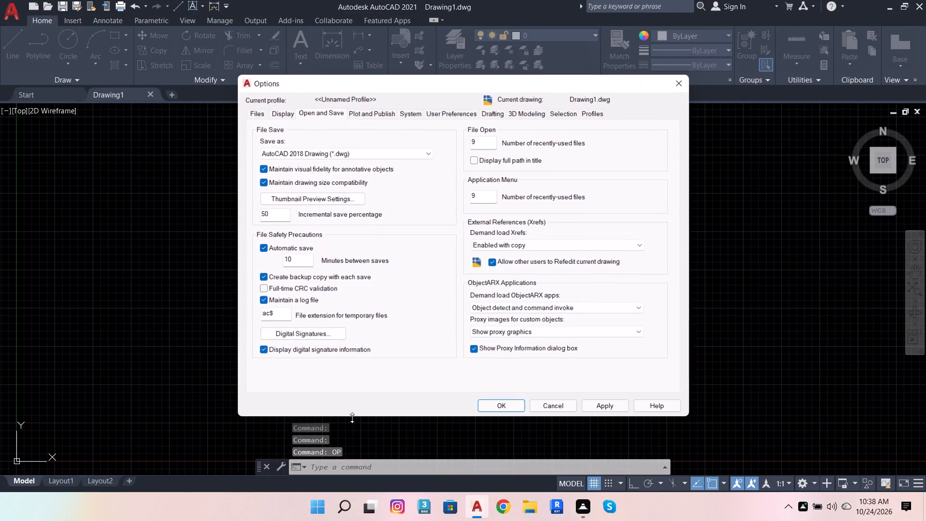
left_click(621, 407)
left_click(498, 407)
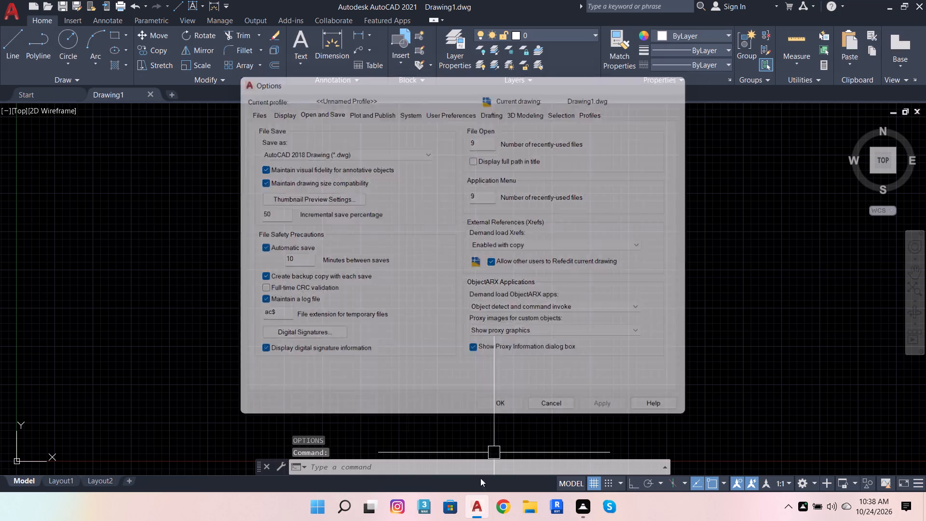
Configure the drawing units to Architectural length type with a precision of 0'-0".
left_click(426, 470)
type("UNI")
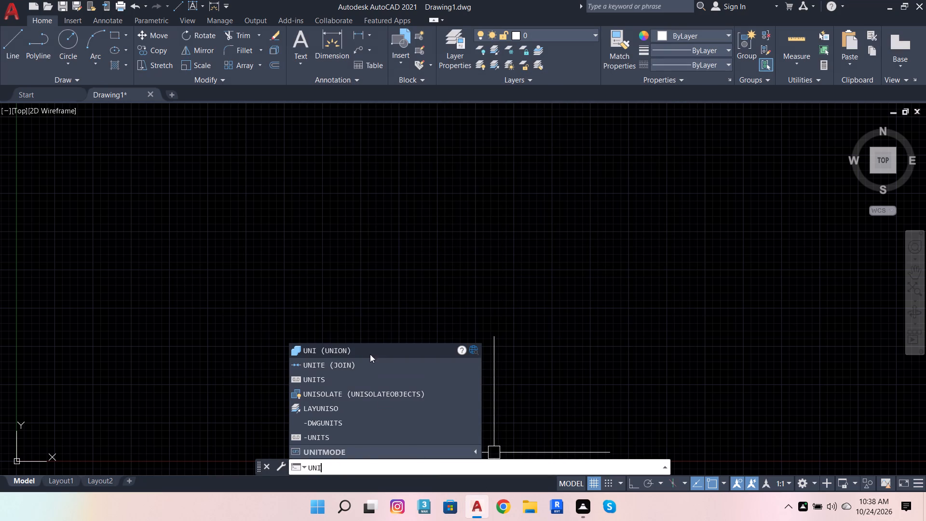
left_click(365, 378)
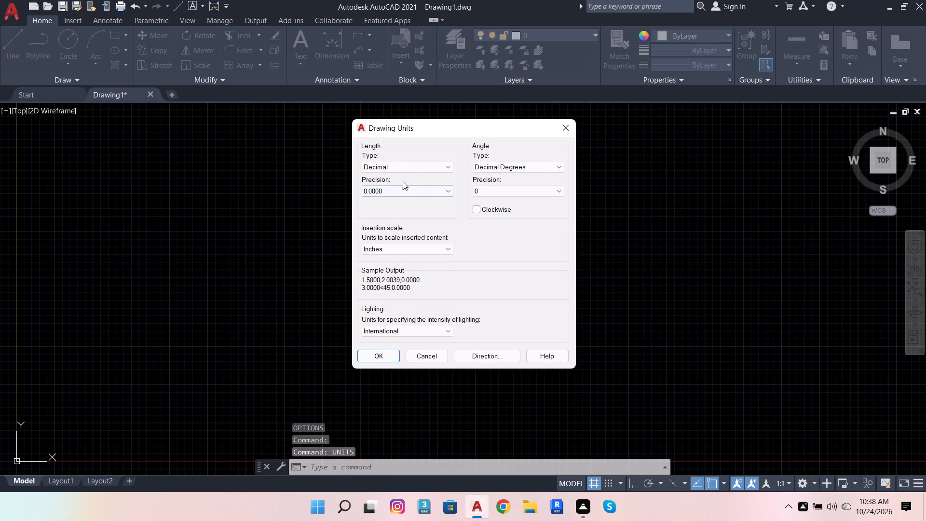
left_click(410, 168)
left_click(415, 177)
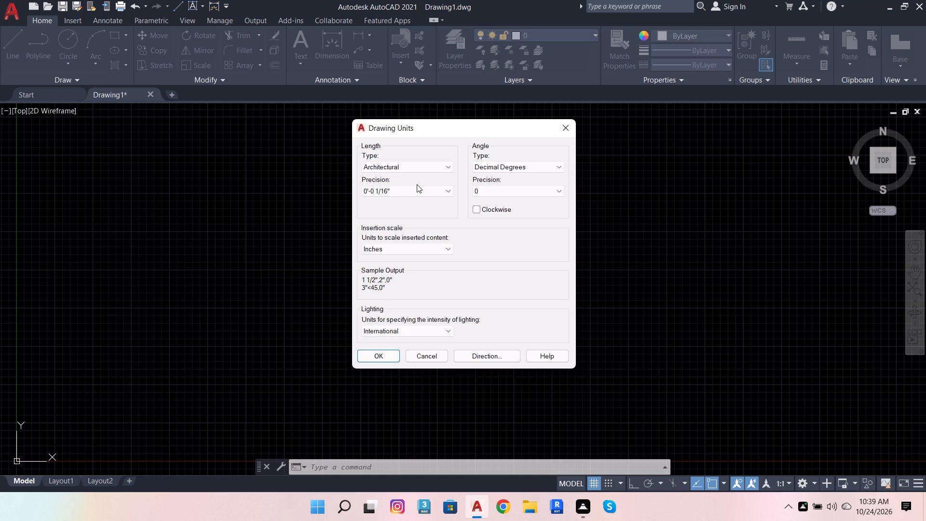
left_click(447, 194)
left_click(431, 203)
left_click(387, 357)
Set the drawing limits with the default lower-left corner and an upper-right corner of 40',80', and fit the whole area in view.
left_click(379, 466)
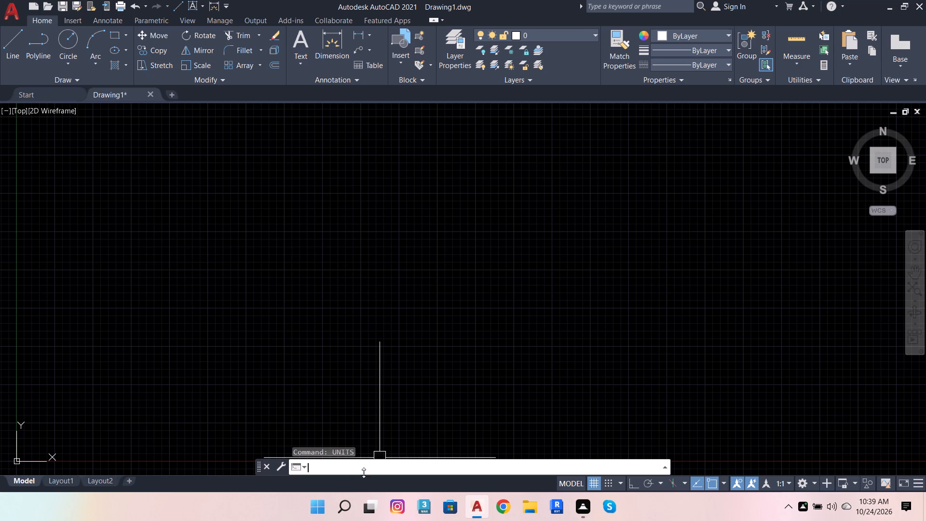
type("LIMITS")
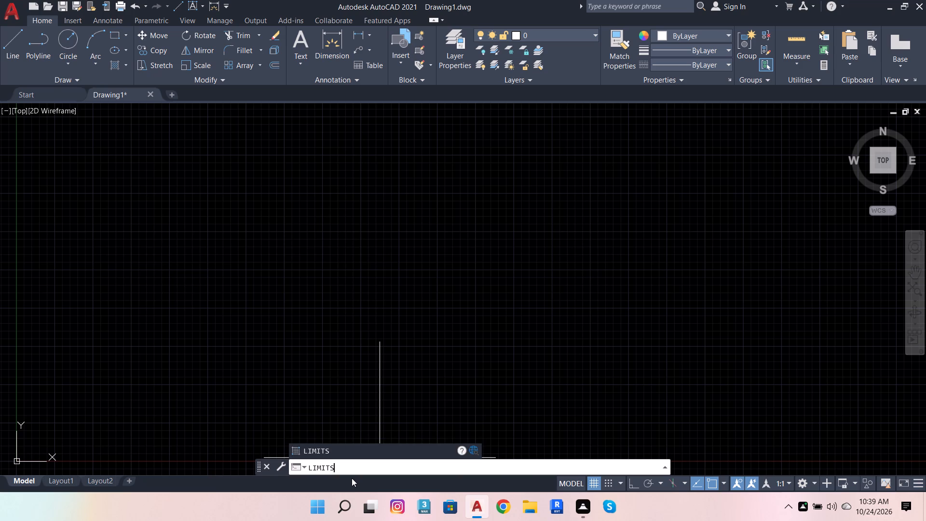
key("Return")
key("Return")
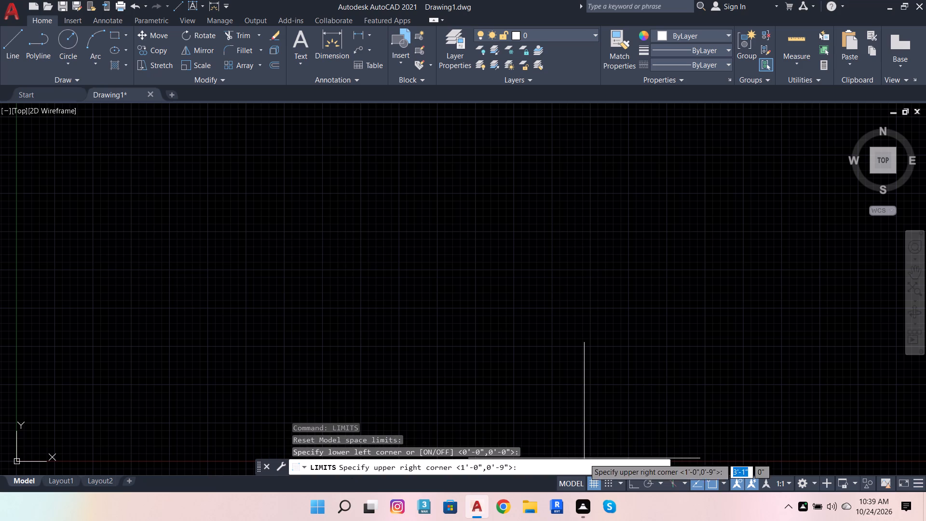
left_click(553, 467)
type("40',")
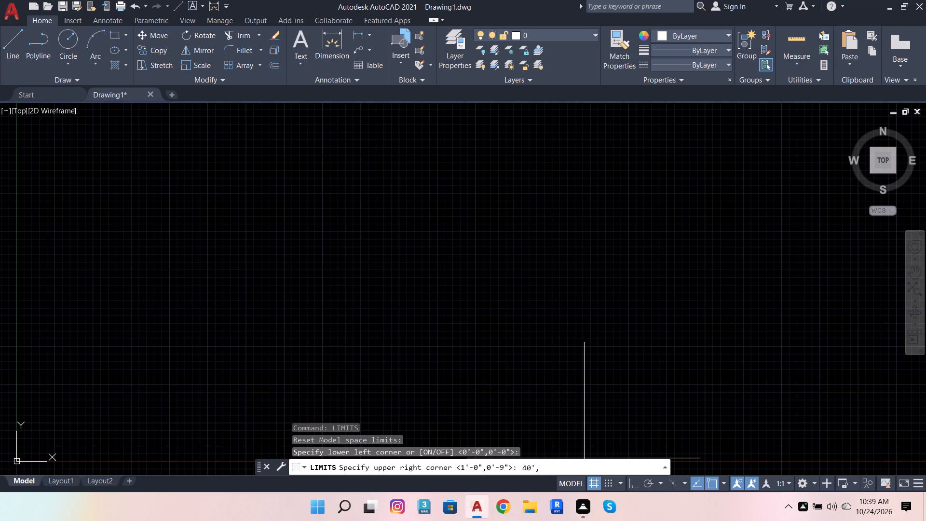
type("80'")
key("Return")
key("z")
key("Return")
key("a")
key("Return")
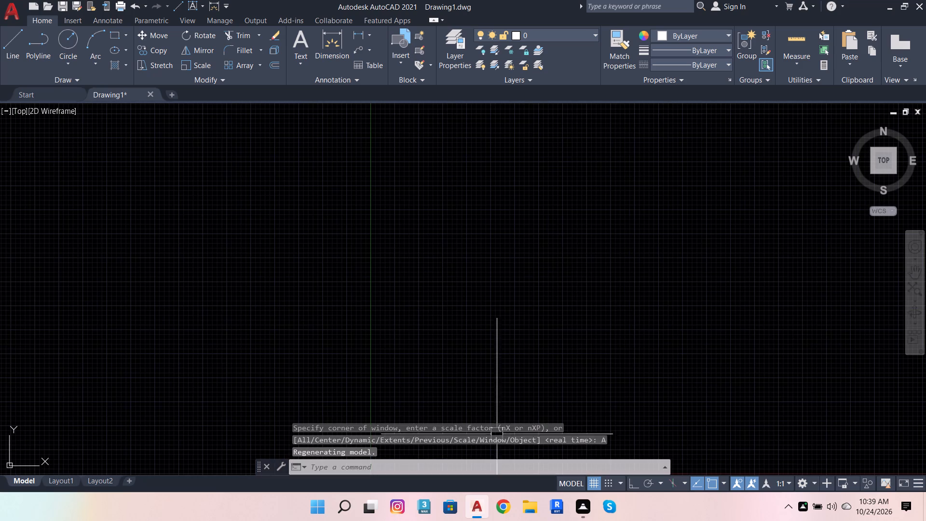
With Ortho on, begin a line outline with a 9'4" horizontal segment running to the east.
scroll(353, 373, "down", 3)
scroll(447, 384, "up", 3)
scroll(226, 247, "up", 1)
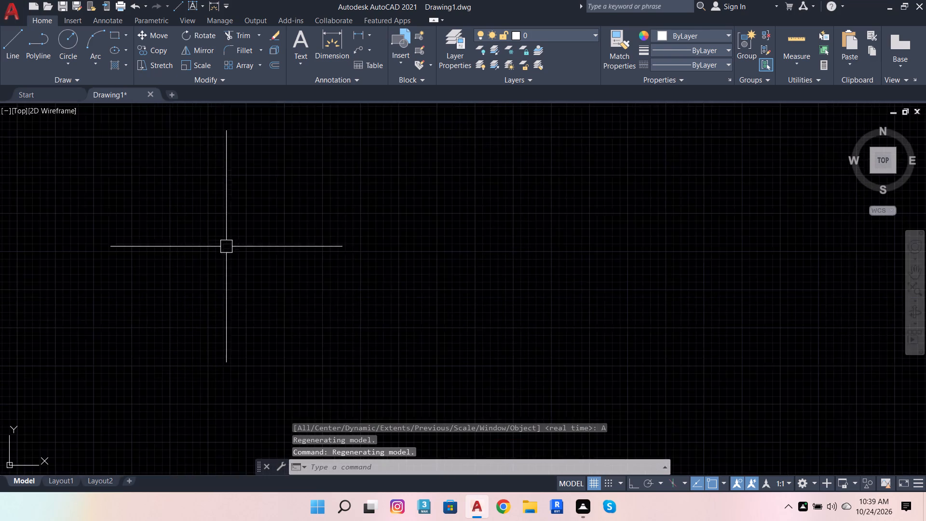
scroll(226, 247, "up", 1)
left_click(11, 33)
left_click(56, 220)
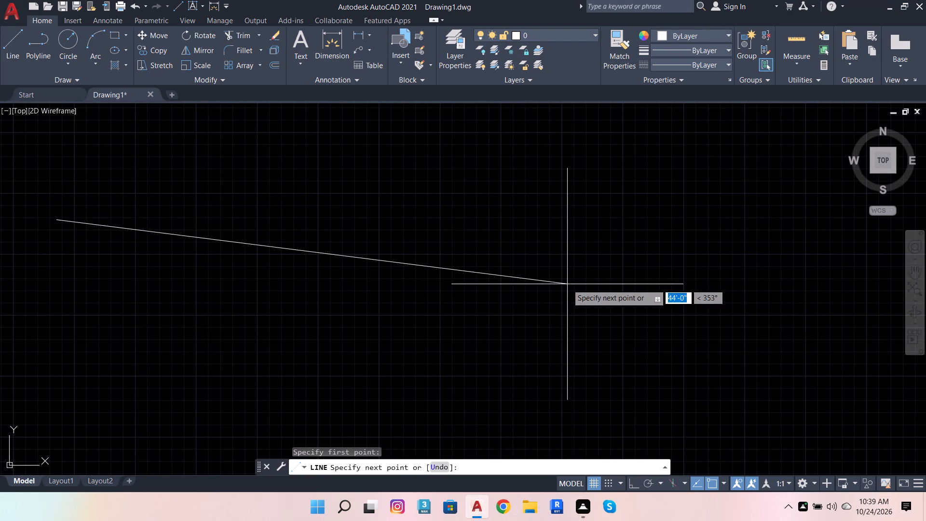
left_click(636, 483)
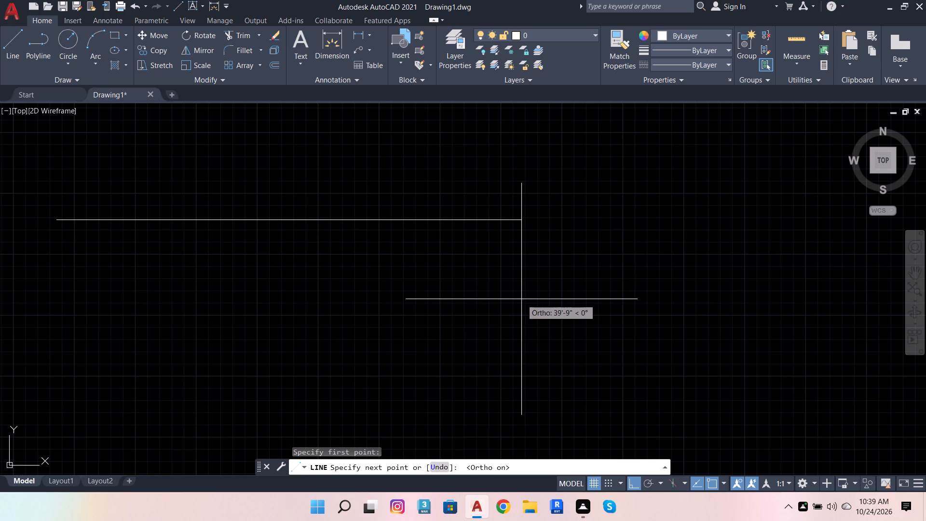
type("9'4")
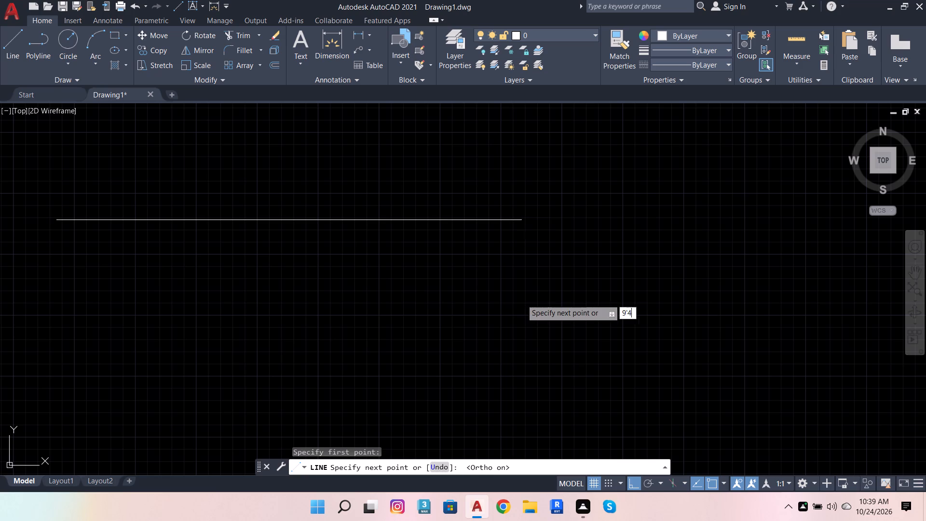
key("Return")
Continue the outline from the segment's east end with a 1'6" segment downward, a 1" segment and a 4' segment downward.
scroll(259, 283, "down", 3)
scroll(245, 294, "up", 2)
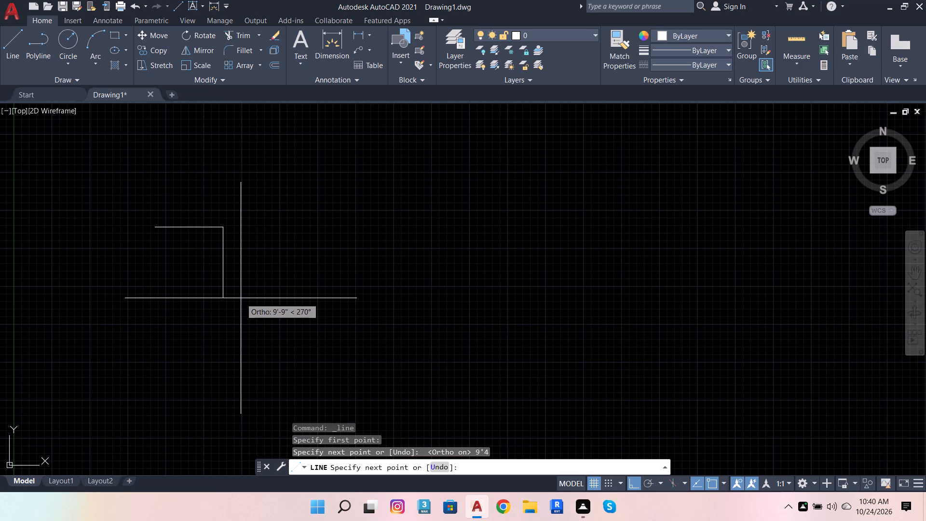
type("1'")
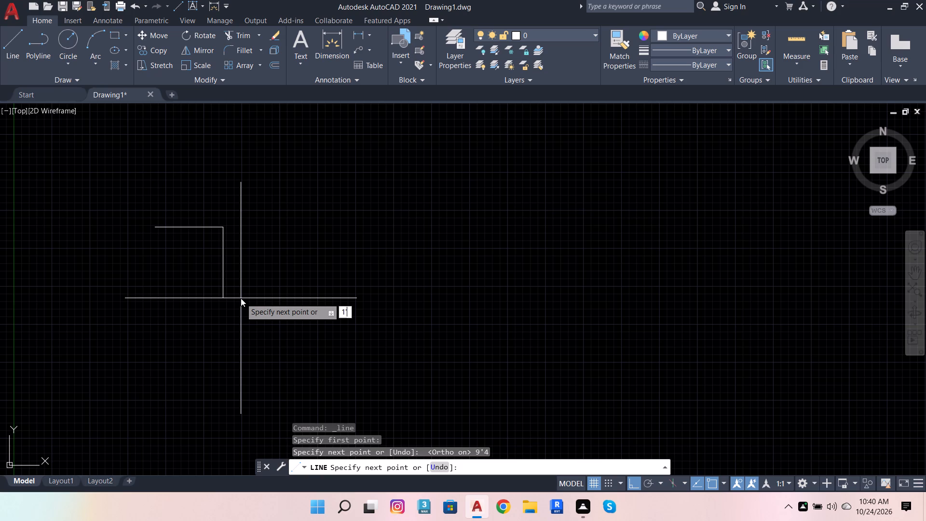
key("6")
key("Return")
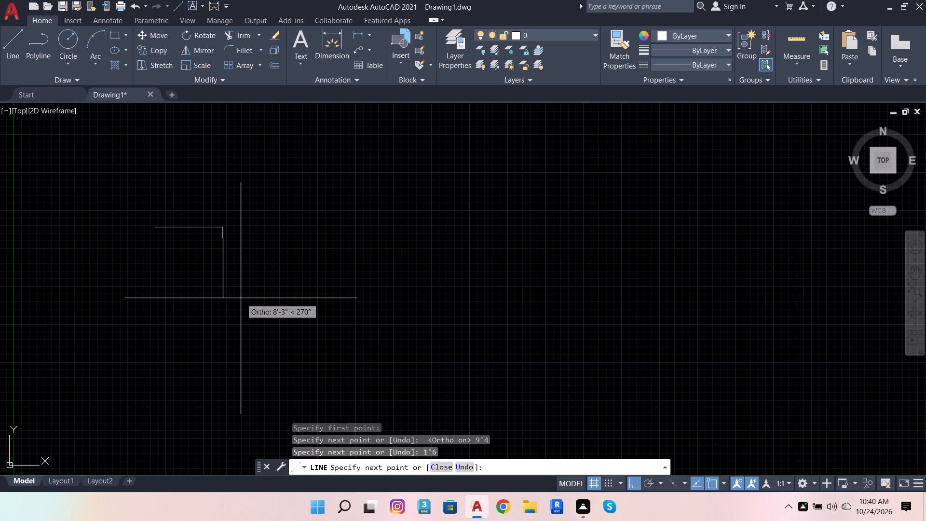
key("1")
key("Return")
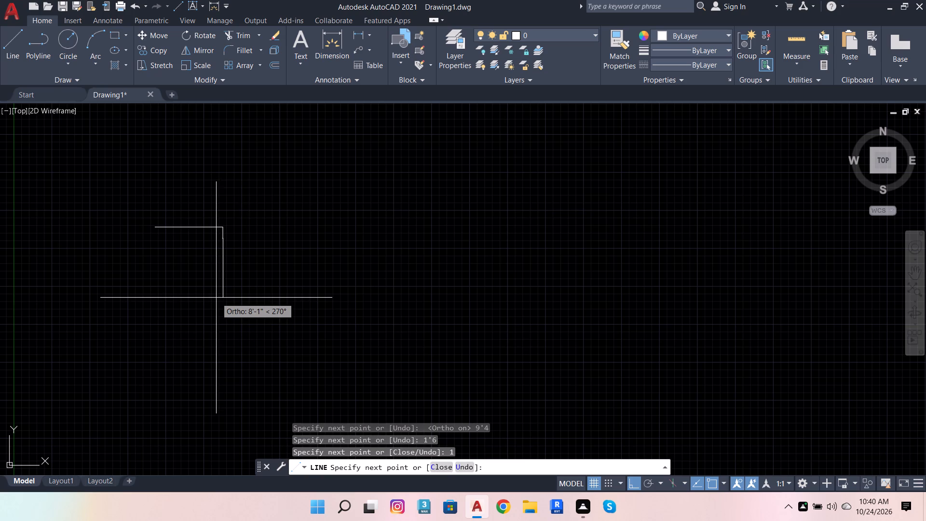
scroll(218, 237, "up", 3)
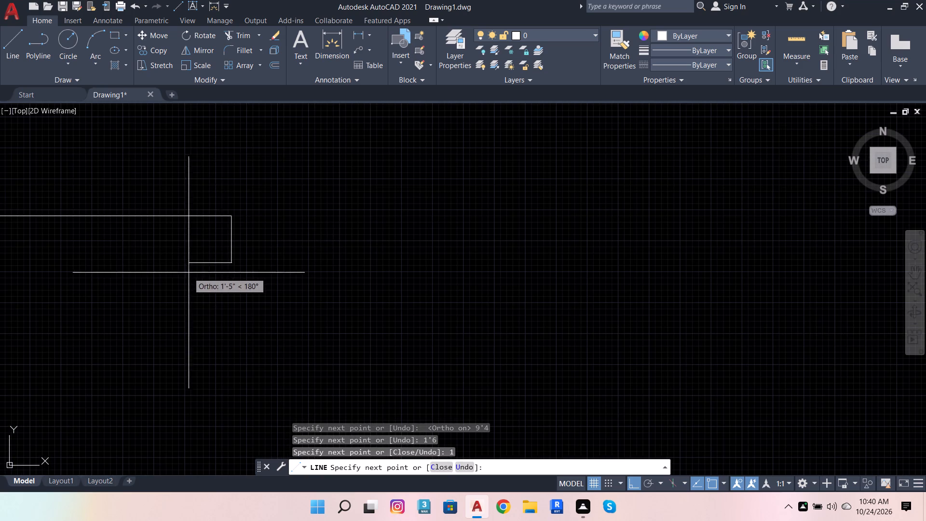
scroll(207, 260, "up", 2)
scroll(593, 347, "down", 3)
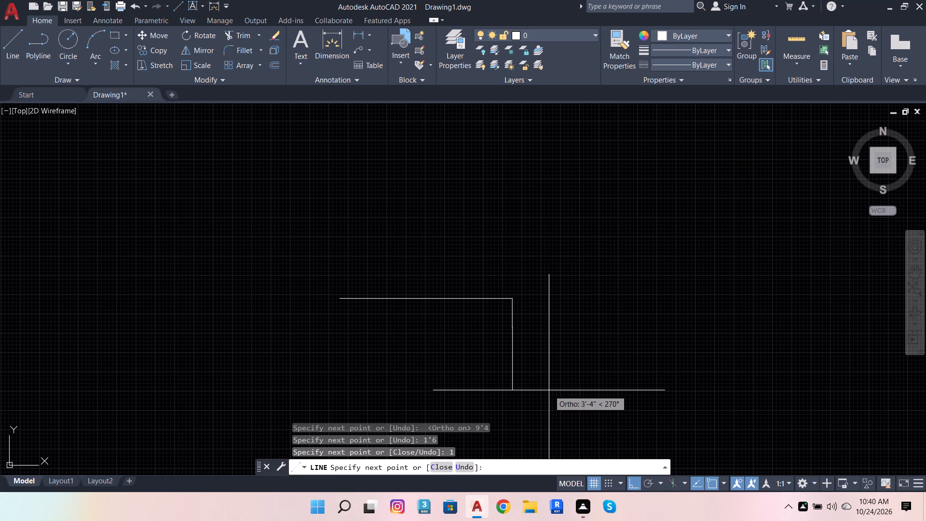
type("4'")
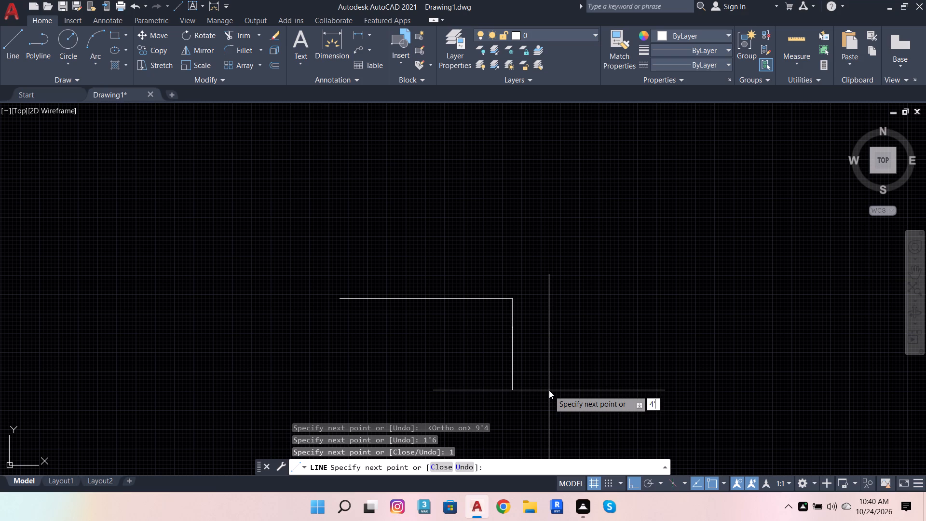
key("Return")
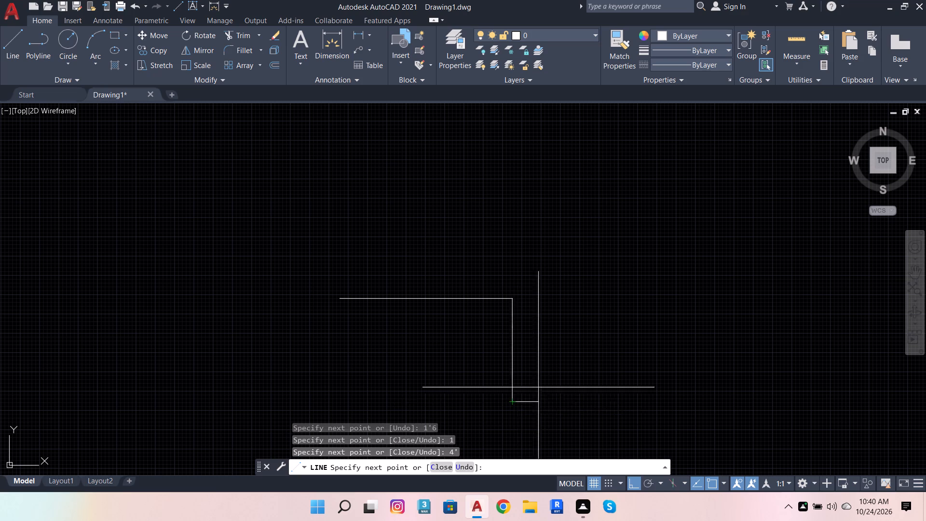
Continue the outline's east side downward with consecutive segments of 1", 6", 1", 2' and 1".
scroll(547, 376, "down", 3)
scroll(545, 406, "up", 1)
key("1")
key("Return")
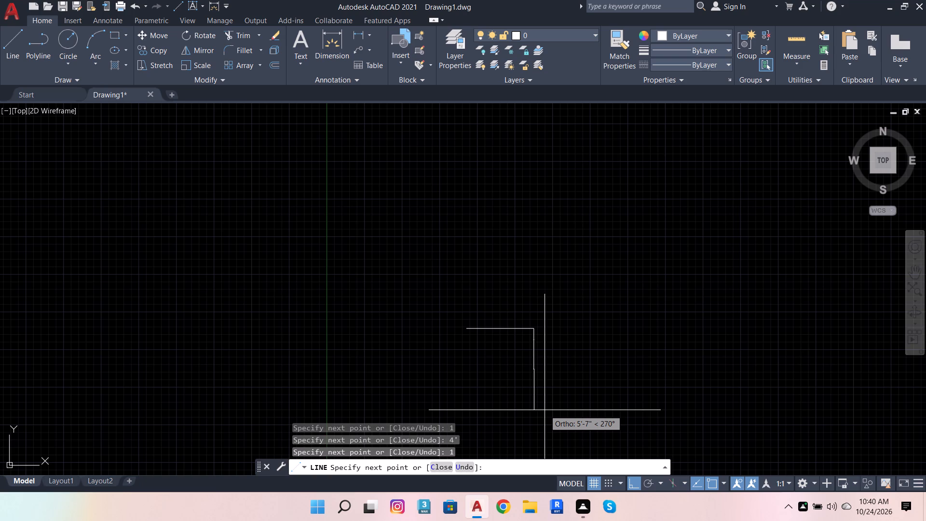
key("6")
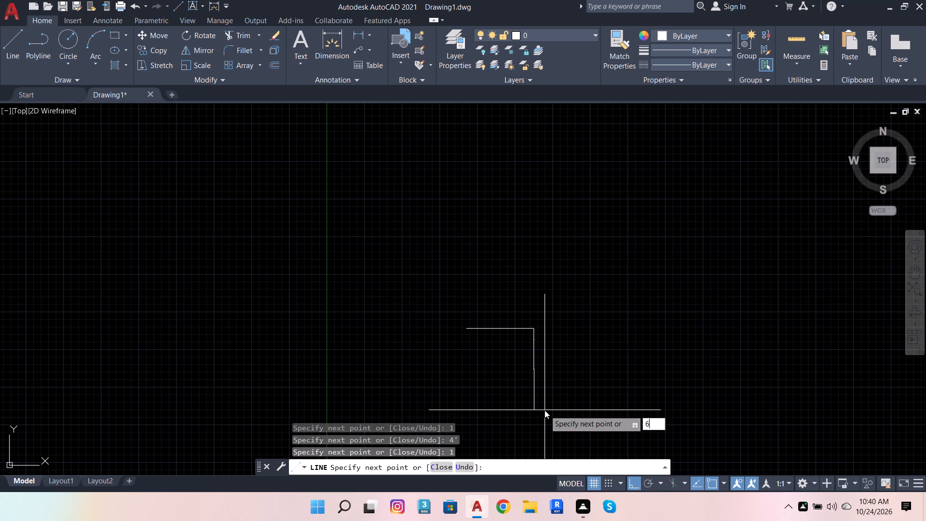
key("Return")
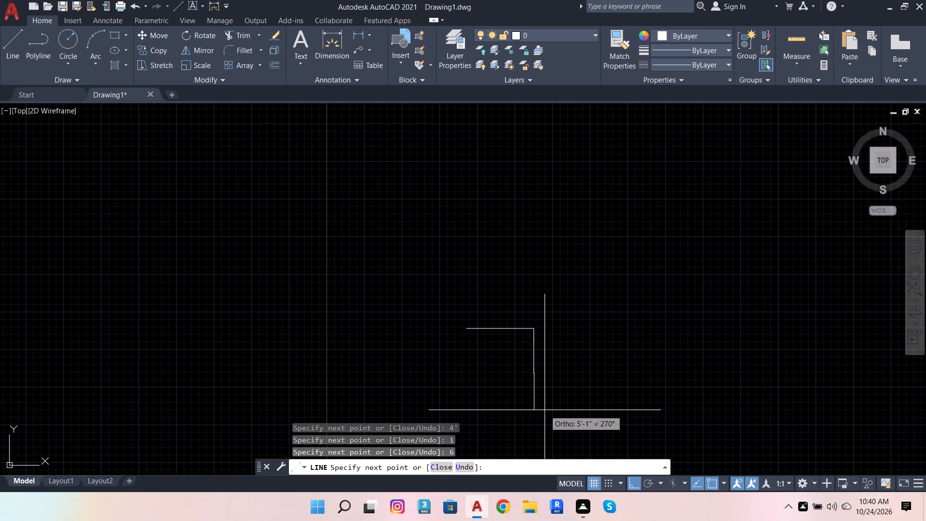
key("1")
key("Return")
key("2")
key("apostrophe")
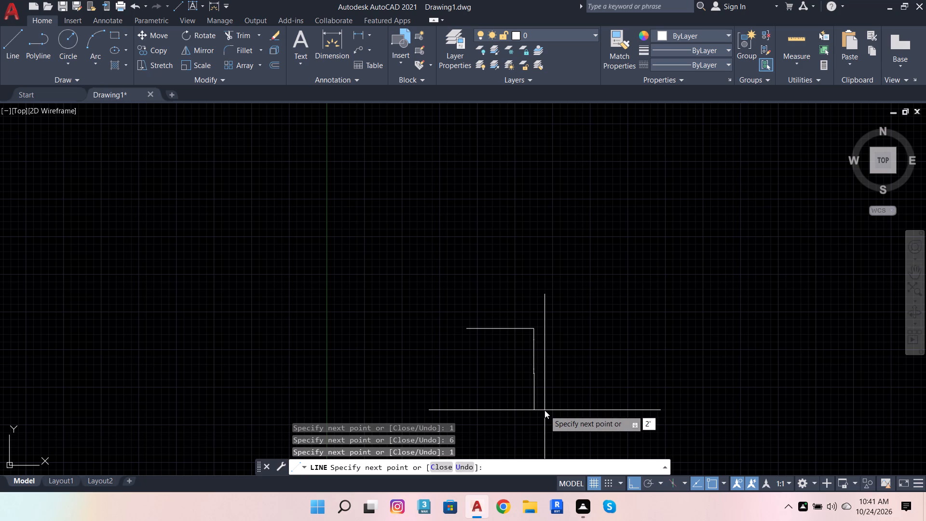
key("Return")
key("1")
key("Return")
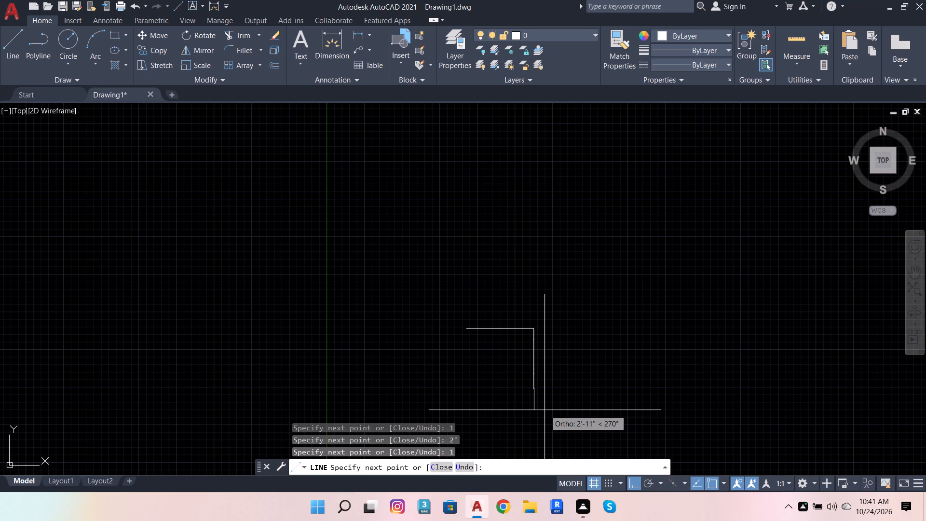
Close the outline with a 10" downward segment, a 9'4" segment to the west and a final segment up to the start point.
scroll(534, 409, "up", 2)
scroll(545, 368, "up", 2)
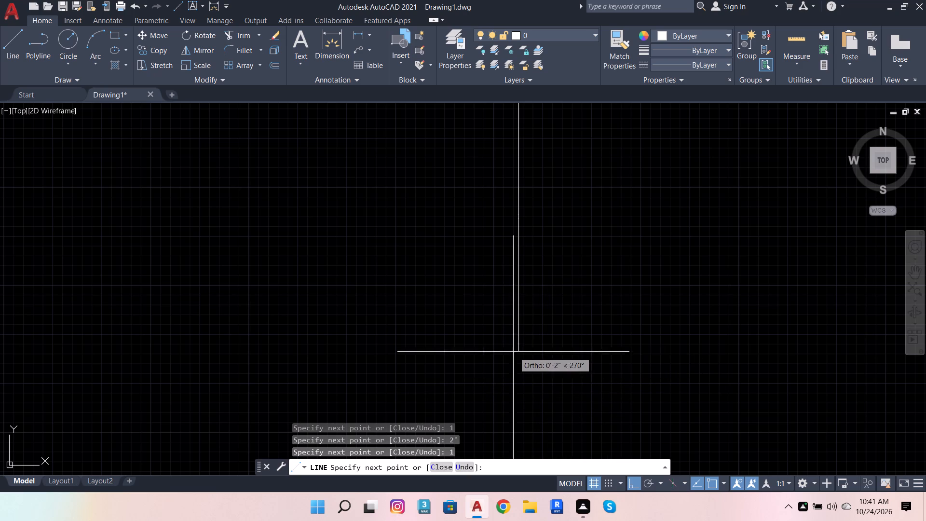
scroll(523, 343, "up", 3)
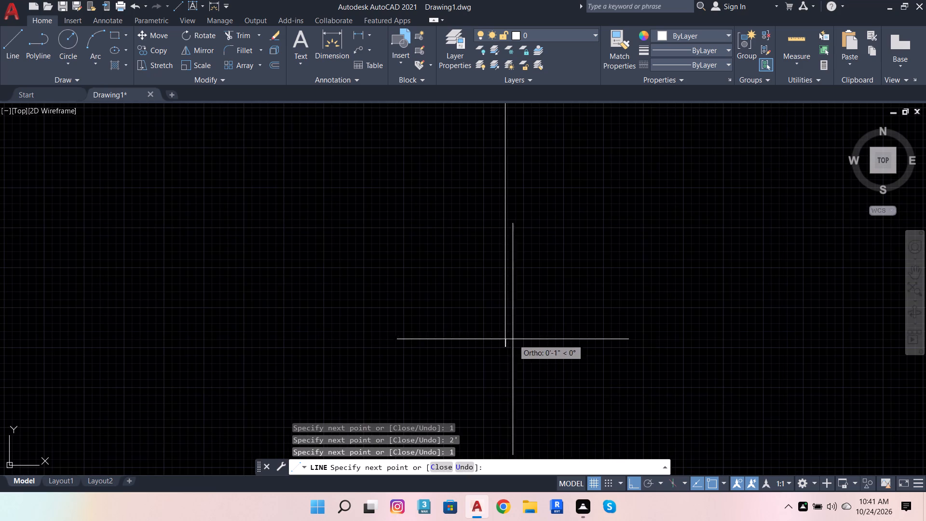
scroll(549, 316, "down", 6)
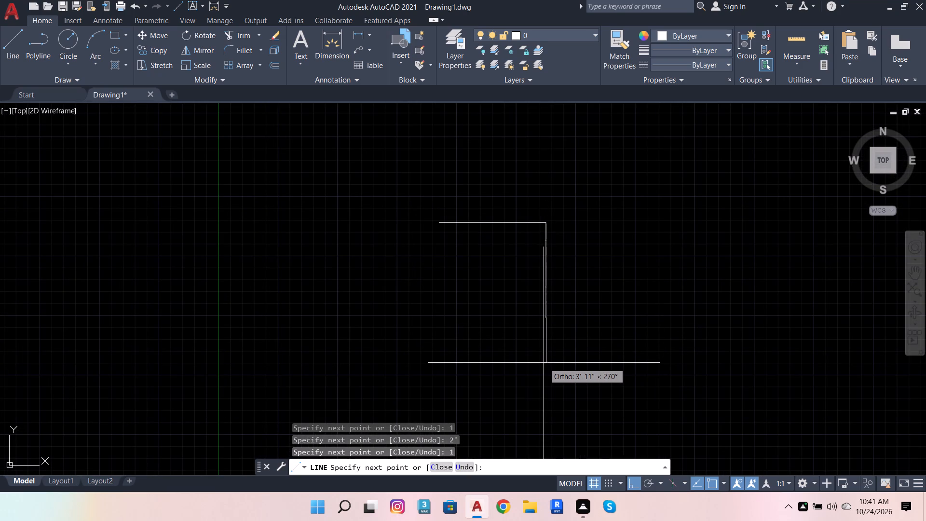
type("10")
key("Return")
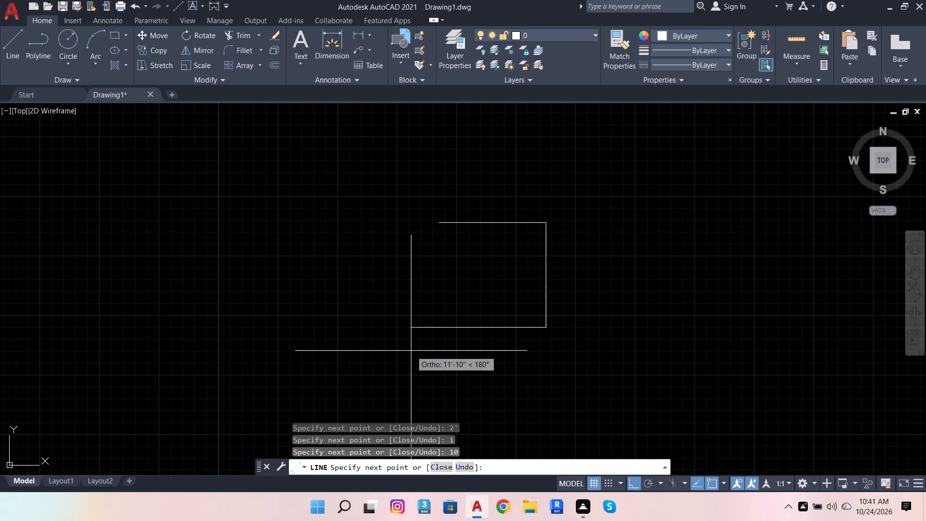
type("9'4")
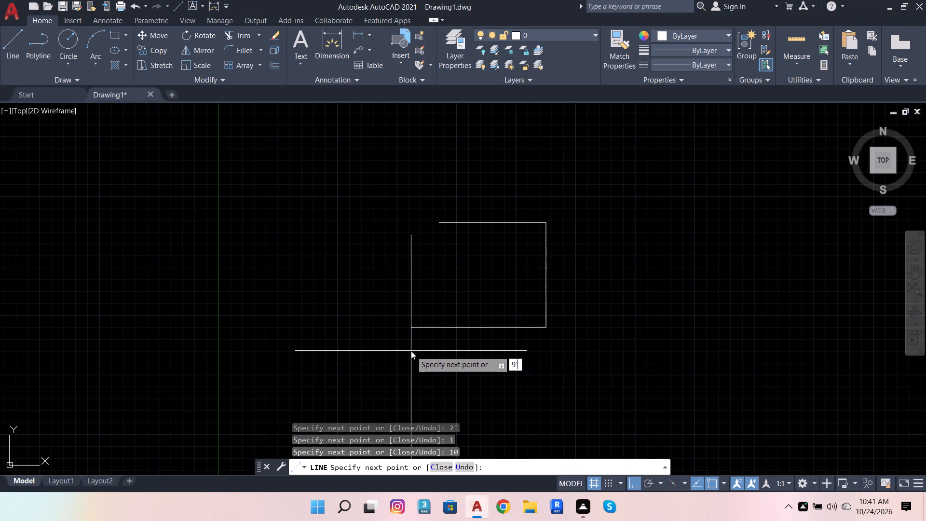
key("Return")
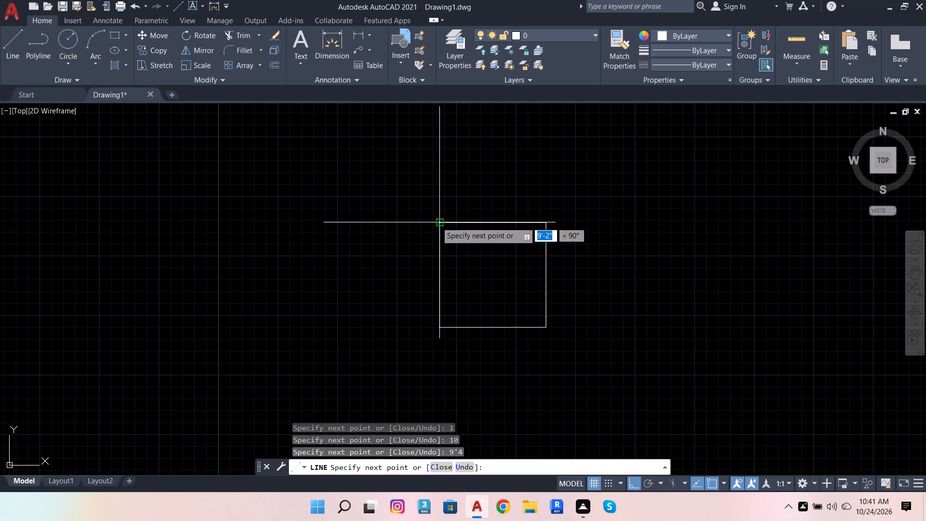
left_click(438, 223)
key("Escape")
scroll(381, 220, "down", 3)
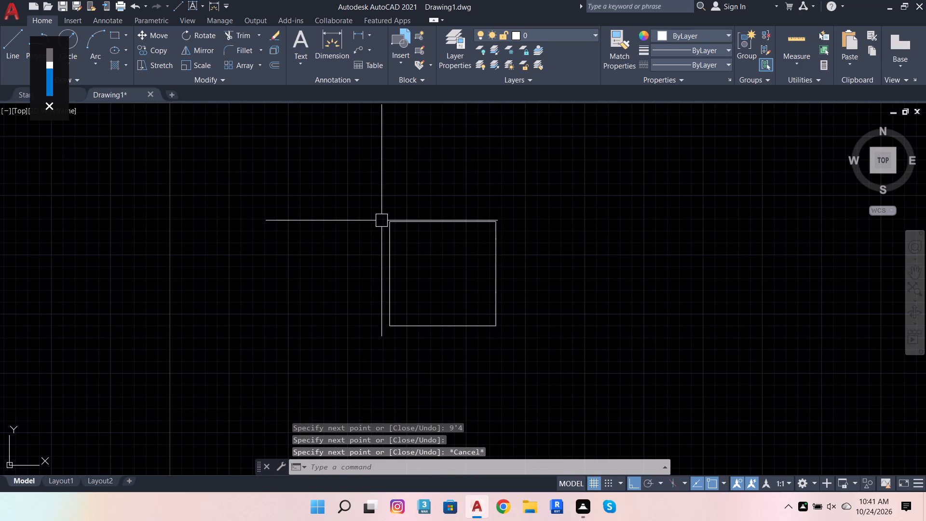
key("Escape")
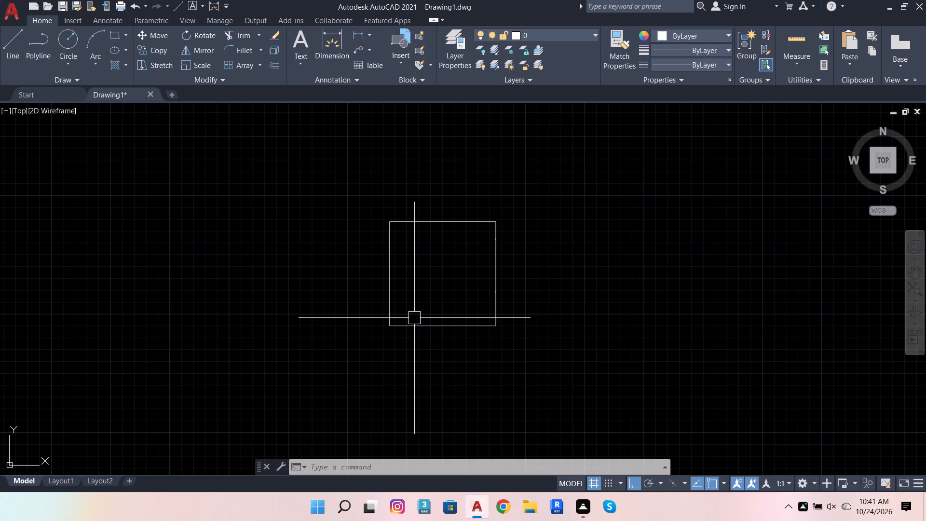
Draw a horizontal line from the upper end of the east side's 10" segment, extending west past the outline's west side.
scroll(493, 332, "up", 2)
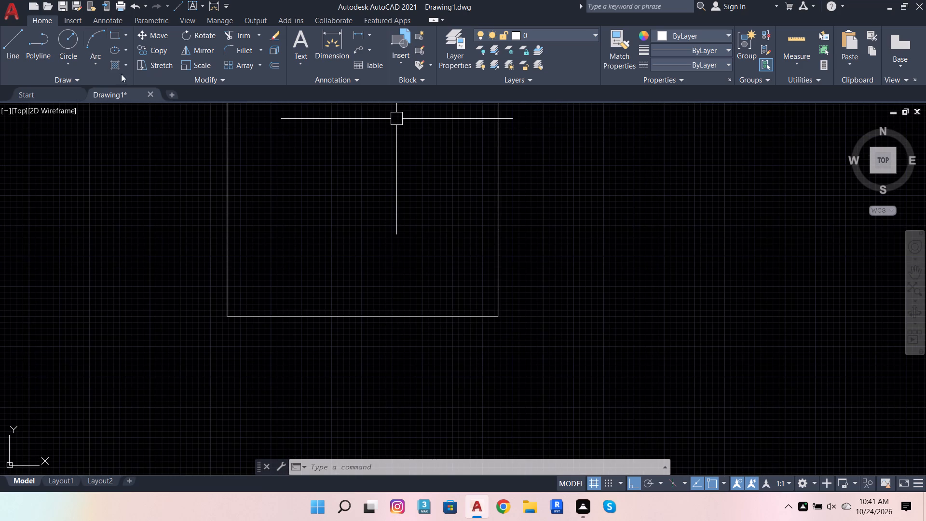
left_click(5, 33)
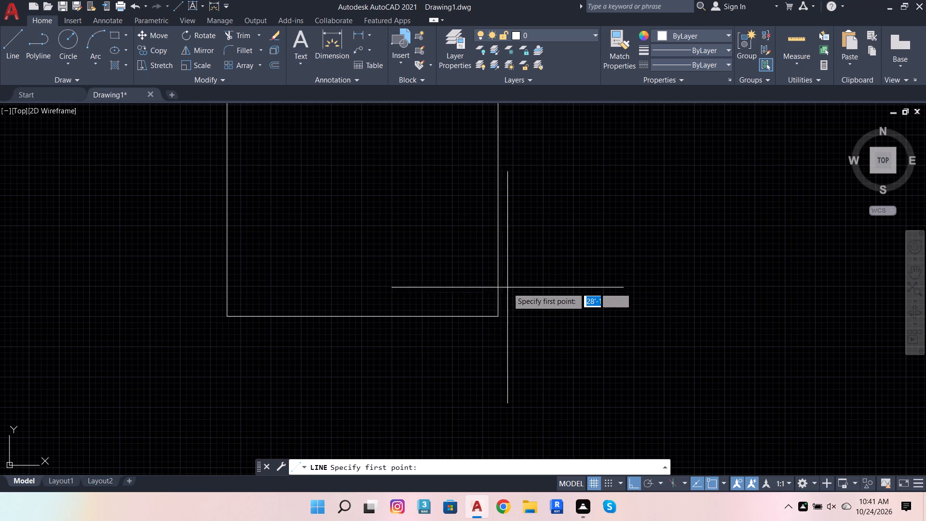
scroll(498, 293, "up", 3)
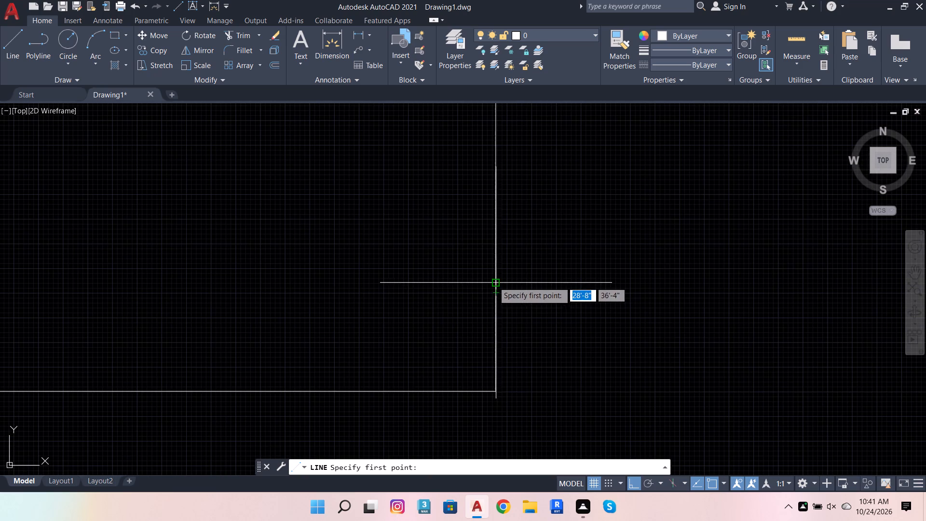
left_click(499, 291)
scroll(695, 280, "down", 4)
scroll(460, 284, "up", 3)
left_click(457, 282)
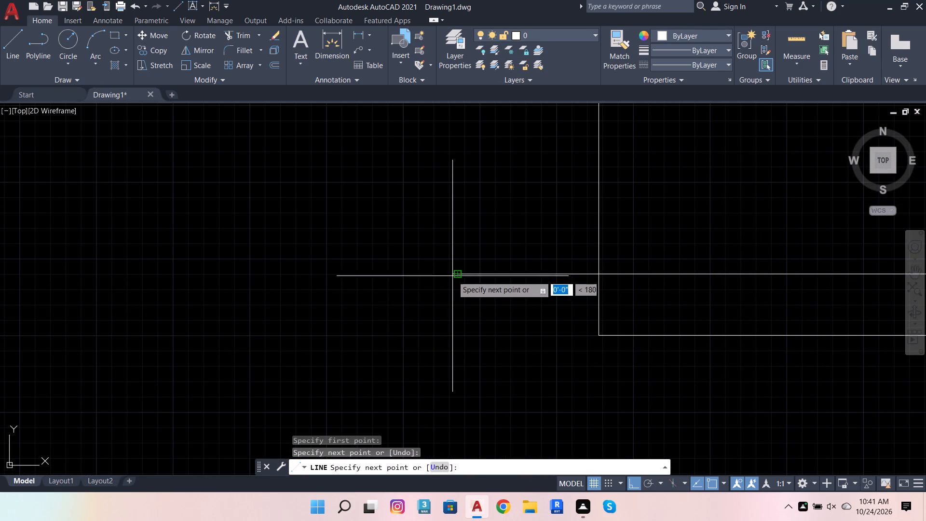
key("space")
Draw a parallel line about 11'2" long westward from the segment endpoint 1" above the first horizontal line.
scroll(401, 316, "down", 4)
key("space")
scroll(521, 321, "up", 3)
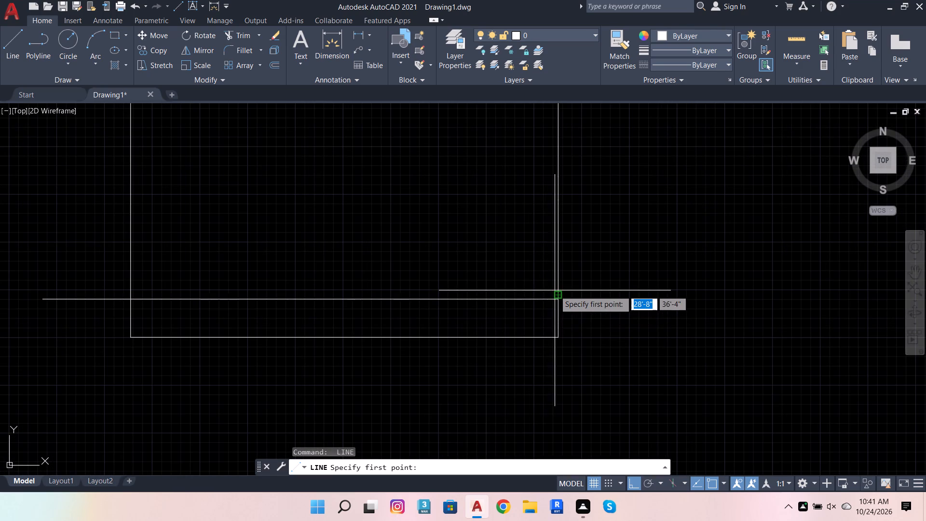
scroll(563, 290, "up", 3)
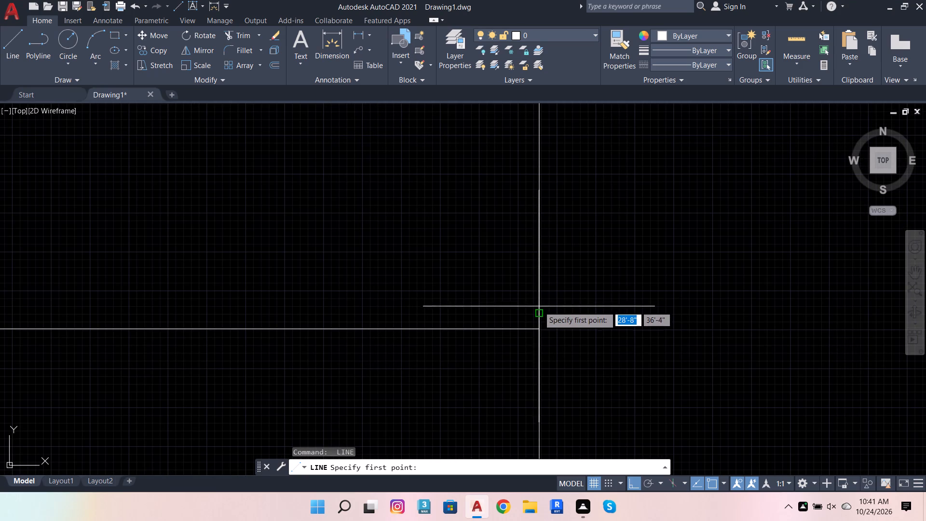
left_click(539, 310)
scroll(640, 297, "down", 3)
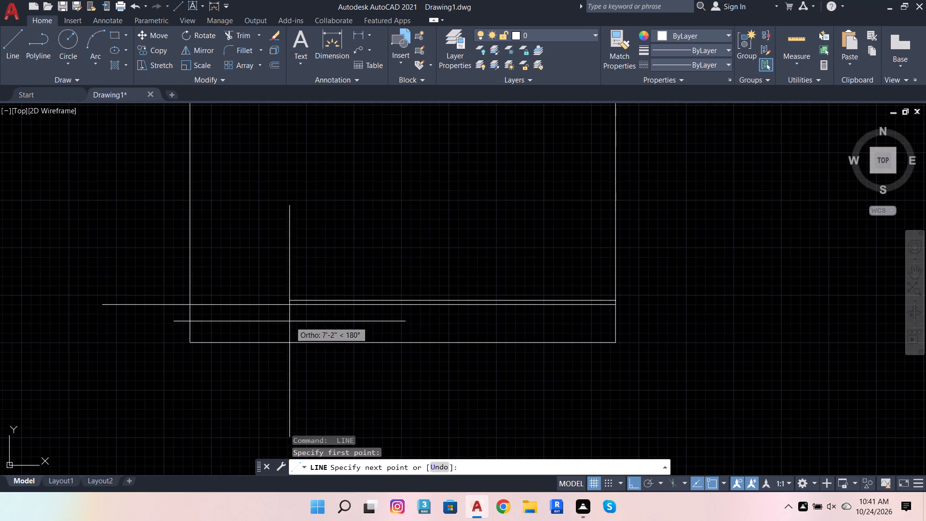
scroll(419, 307, "down", 3)
scroll(353, 309, "up", 5)
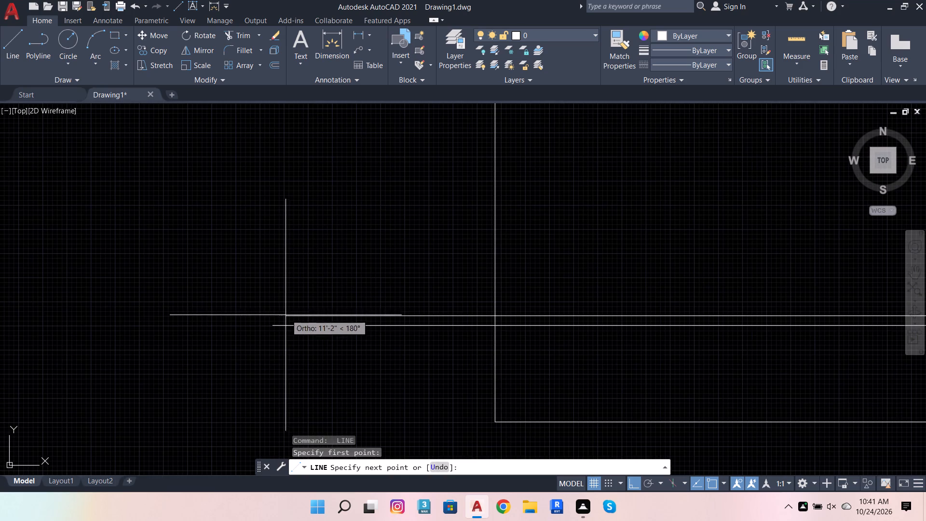
left_click(283, 303)
scroll(258, 341, "down", 1)
key("space")
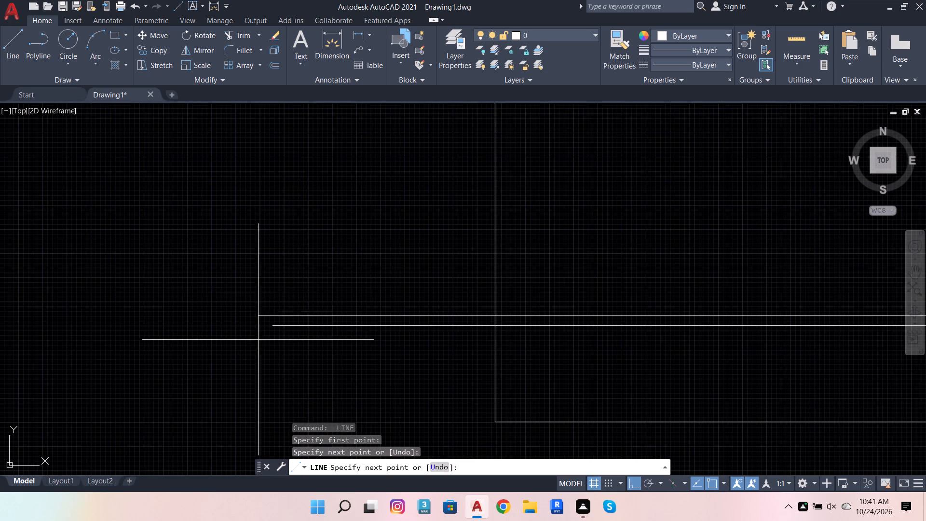
Draw a horizontal line westward from the upper end of the east side's 2' segment, reaching about as far as the lower pair.
scroll(258, 341, "down", 2)
key("space")
scroll(556, 320, "up", 2)
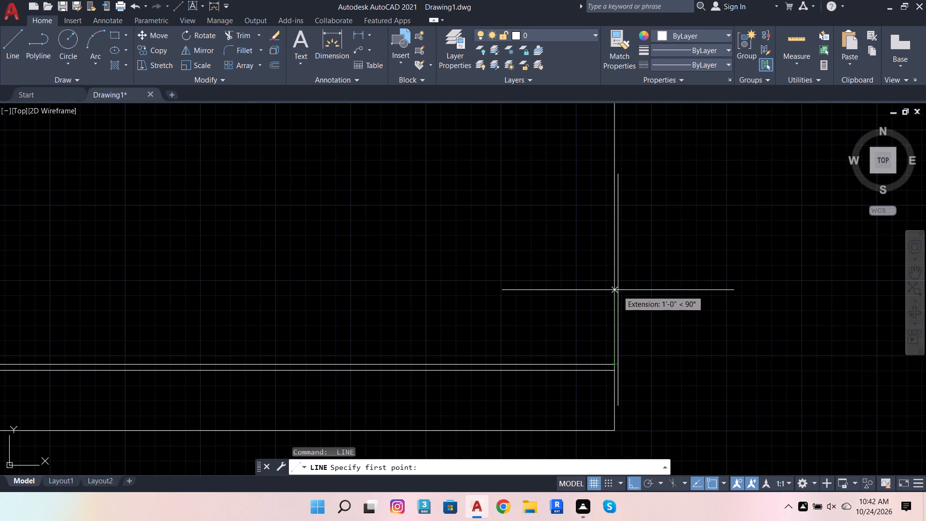
scroll(649, 266, "down", 3)
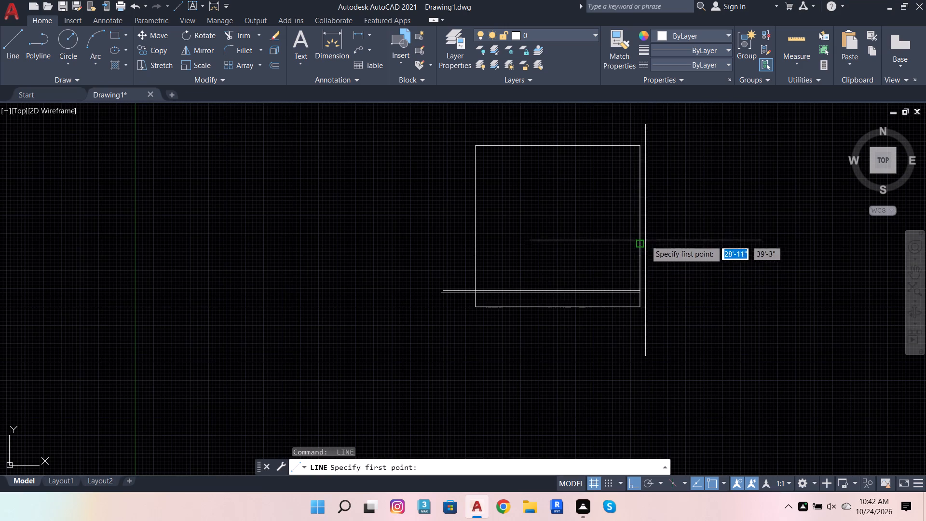
scroll(642, 248, "up", 3)
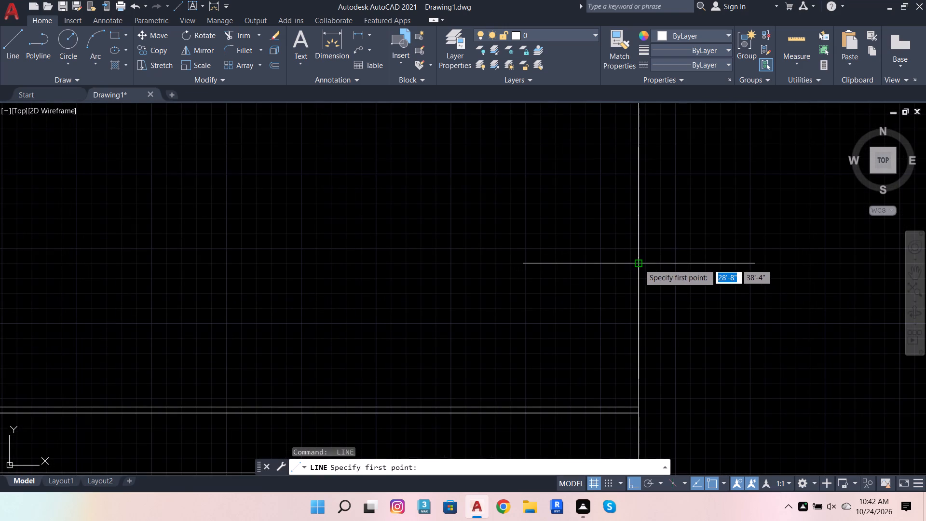
left_click(639, 264)
scroll(706, 265, "down", 4)
scroll(548, 268, "up", 3)
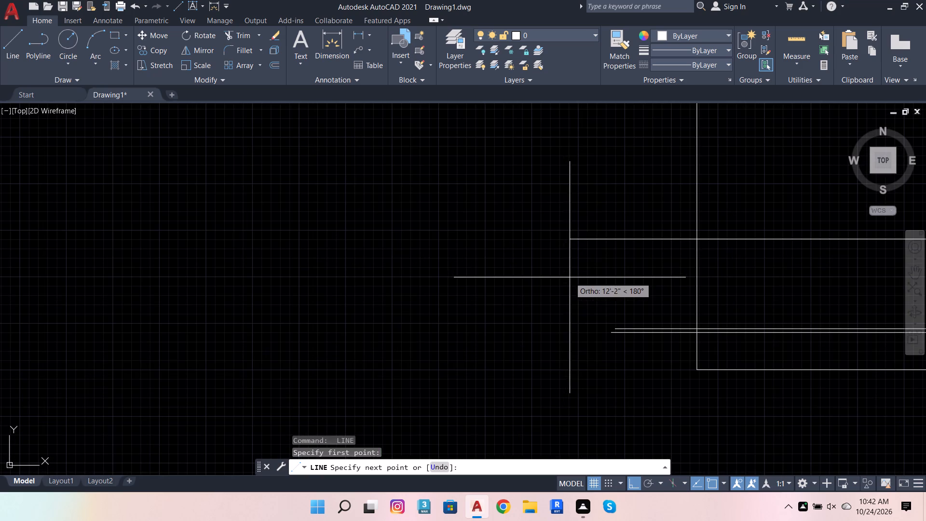
left_click(615, 273)
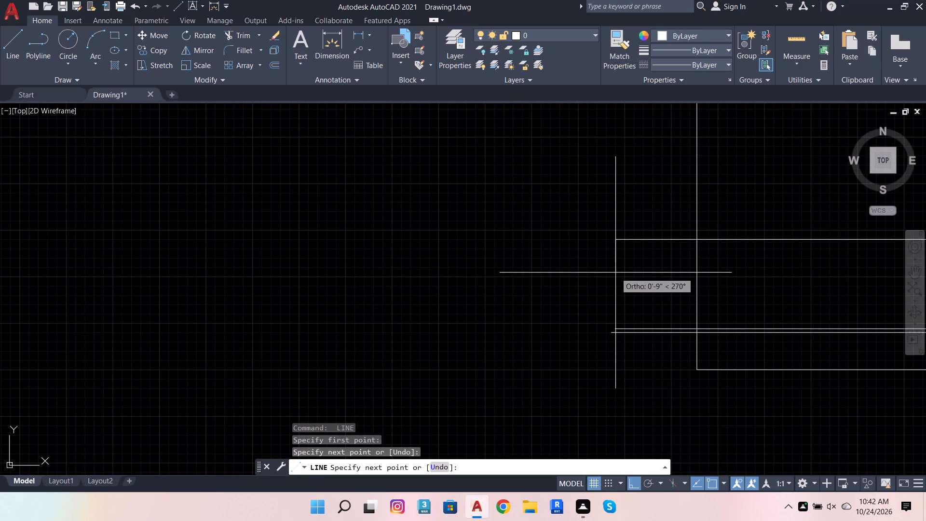
key("space")
Draw a parallel line about 11'3" long westward from the segment endpoint 1" above the previous line.
scroll(489, 292, "down", 3)
key("space")
scroll(638, 276, "up", 3)
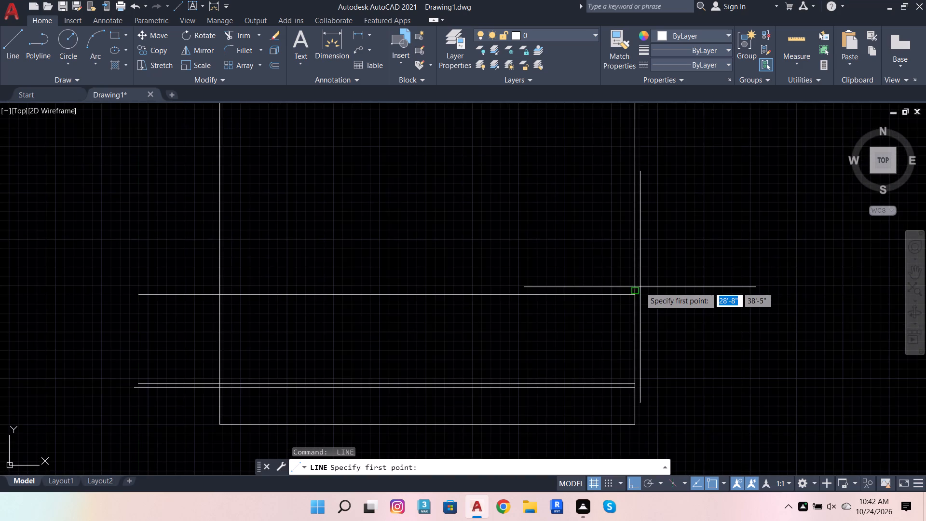
scroll(640, 288, "up", 4)
left_click(620, 295)
scroll(684, 285, "down", 4)
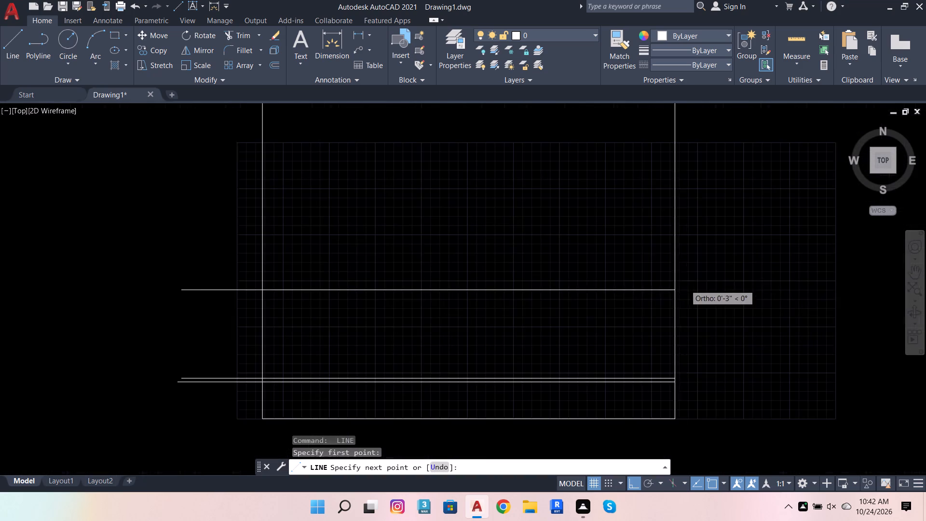
scroll(213, 285, "up", 3)
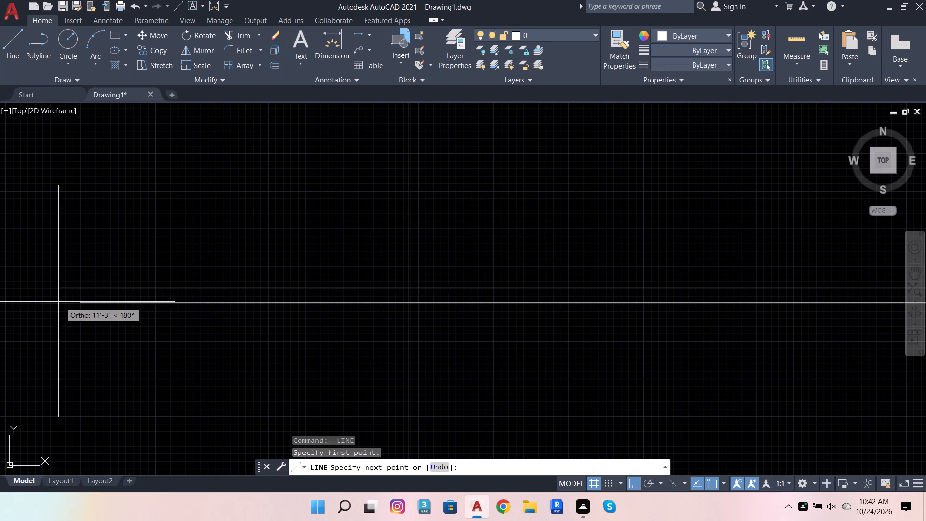
left_click(67, 323)
key("space")
Draw a horizontal line from the lower end of the east side's 4' segment, extending west past the outline to match the other lines.
scroll(90, 302, "down", 4)
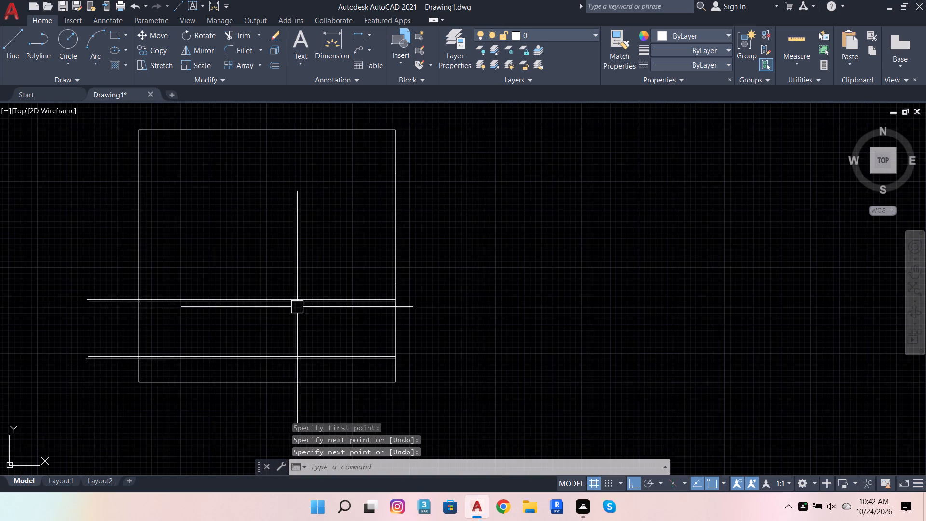
key("space")
scroll(376, 293, "up", 2)
left_click(422, 268)
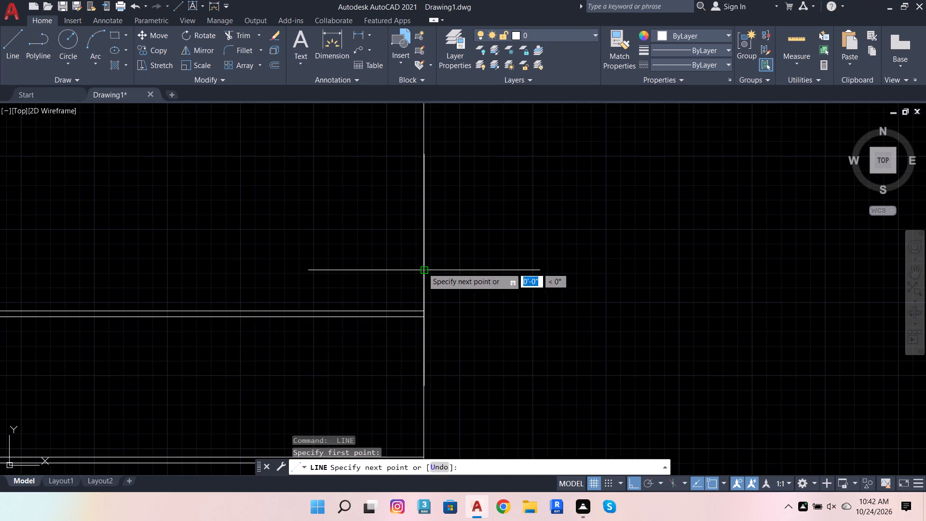
scroll(480, 287, "down", 5)
scroll(384, 275, "up", 4)
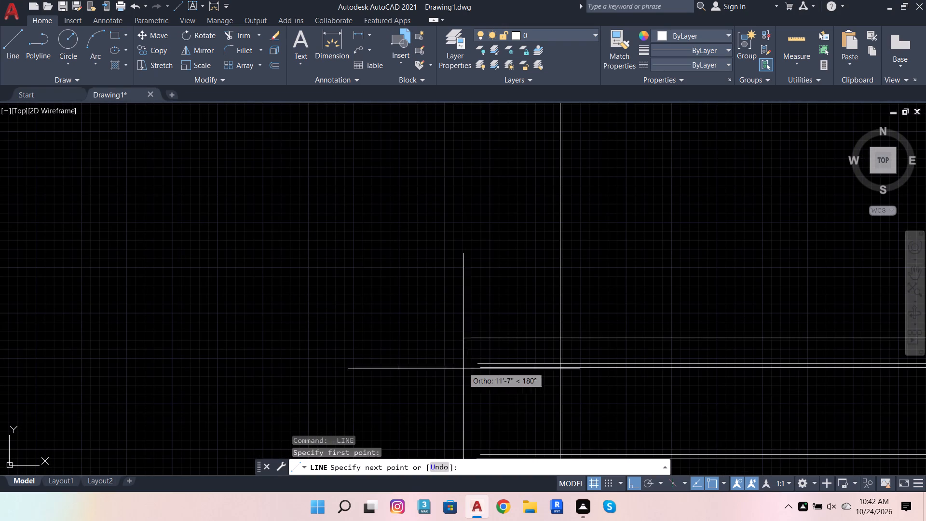
left_click(478, 384)
key("space")
Draw a parallel line westward from the east-side endpoint 1" below the previous line, extending past the outline's west side.
scroll(358, 364, "down", 3)
key("space")
scroll(492, 363, "up", 1)
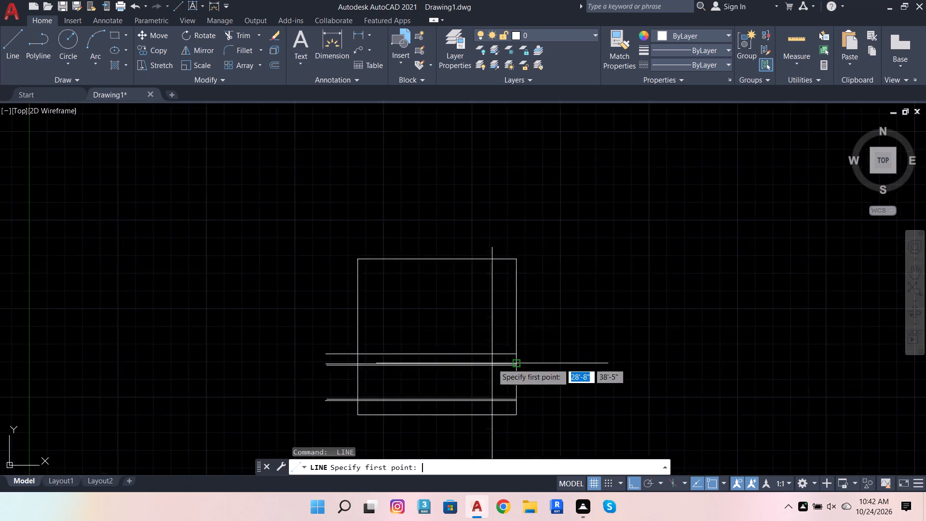
scroll(492, 363, "up", 3)
scroll(560, 337, "up", 4)
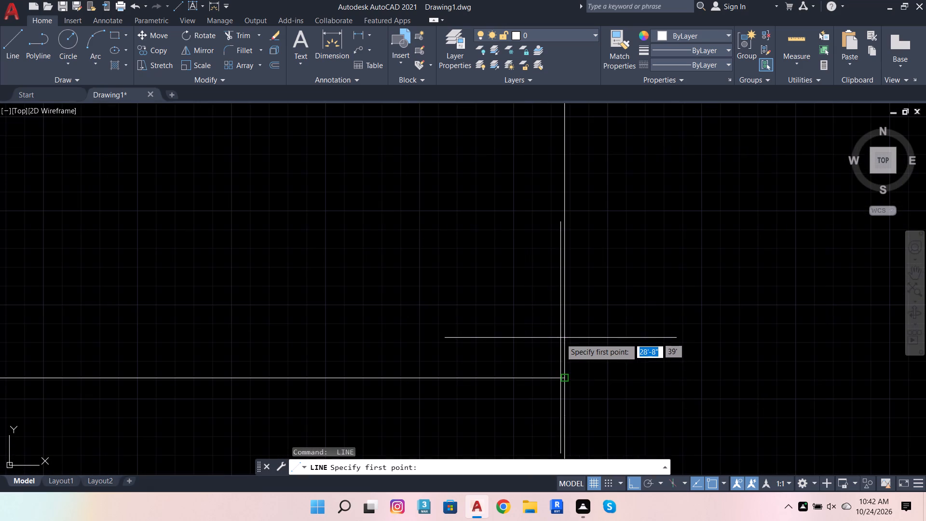
scroll(585, 310, "down", 2)
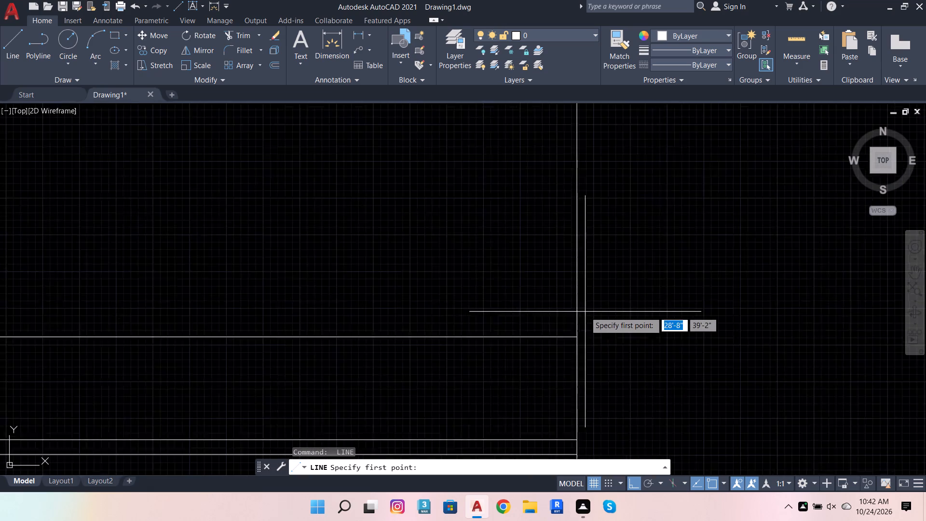
scroll(585, 313, "down", 1)
scroll(580, 341, "up", 2)
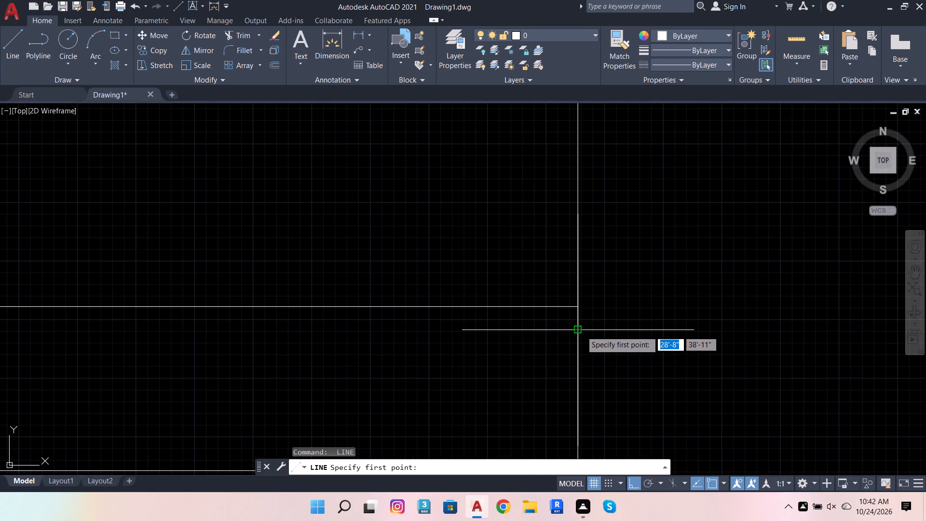
left_click(581, 330)
scroll(674, 321, "down", 4)
scroll(212, 322, "up", 3)
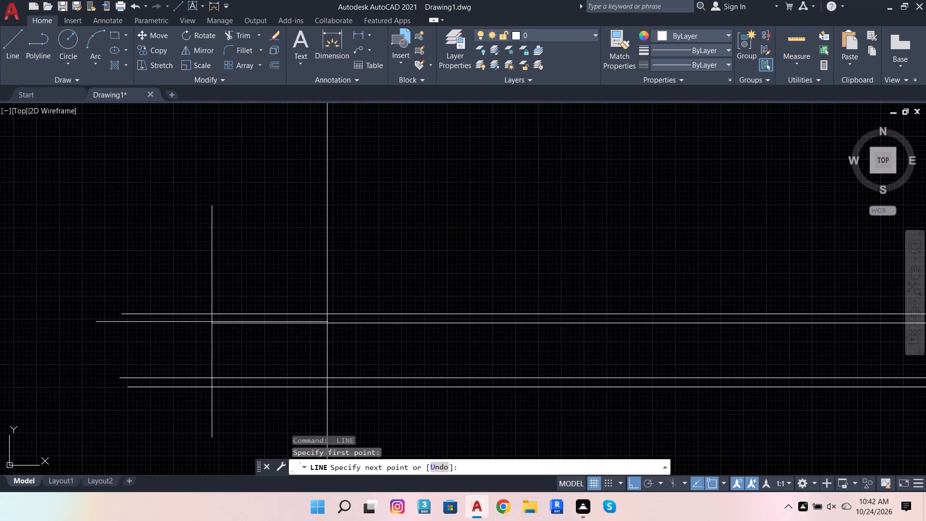
left_click(107, 332)
key("space")
Draw a horizontal line from the lower end of the east side's northernmost segment, extending west past the outline to match the other lines.
scroll(128, 346, "down", 6)
key("space")
scroll(235, 340, "up", 4)
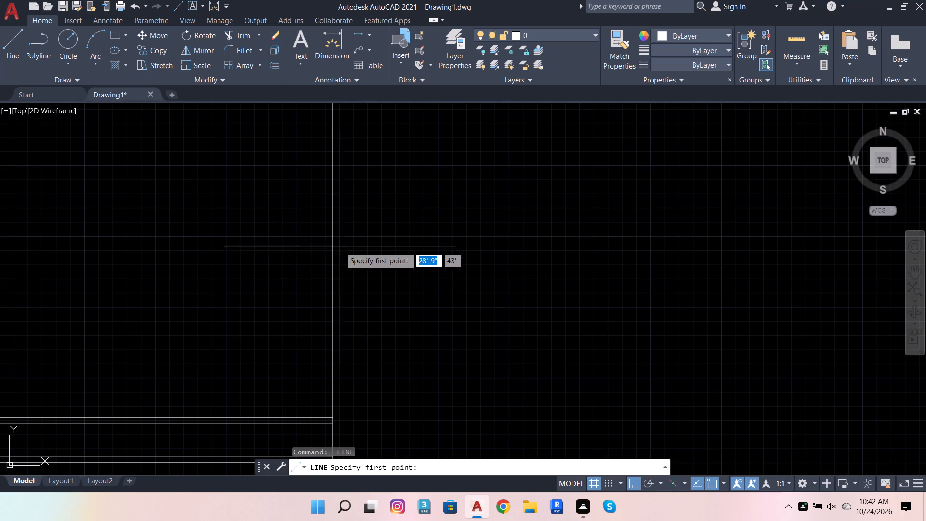
scroll(329, 308, "down", 3)
scroll(334, 337, "up", 3)
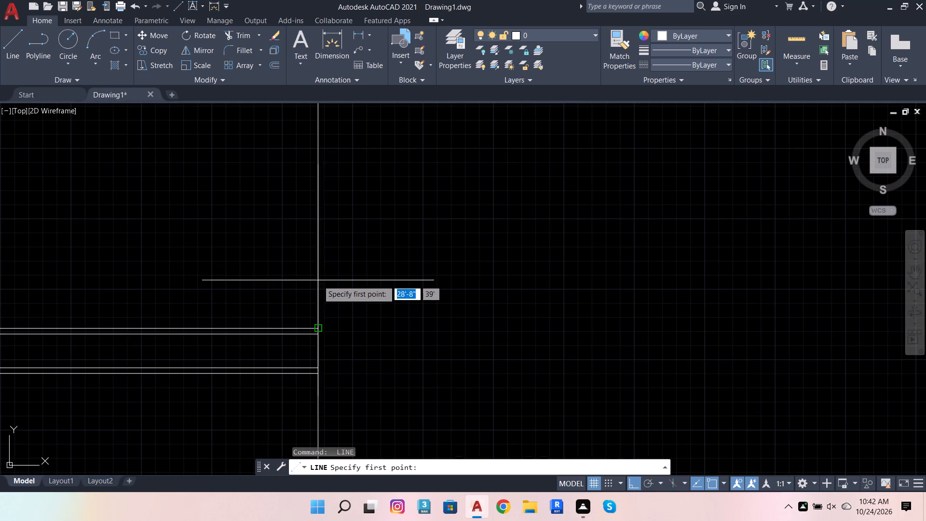
scroll(313, 329, "up", 4)
scroll(358, 289, "down", 5)
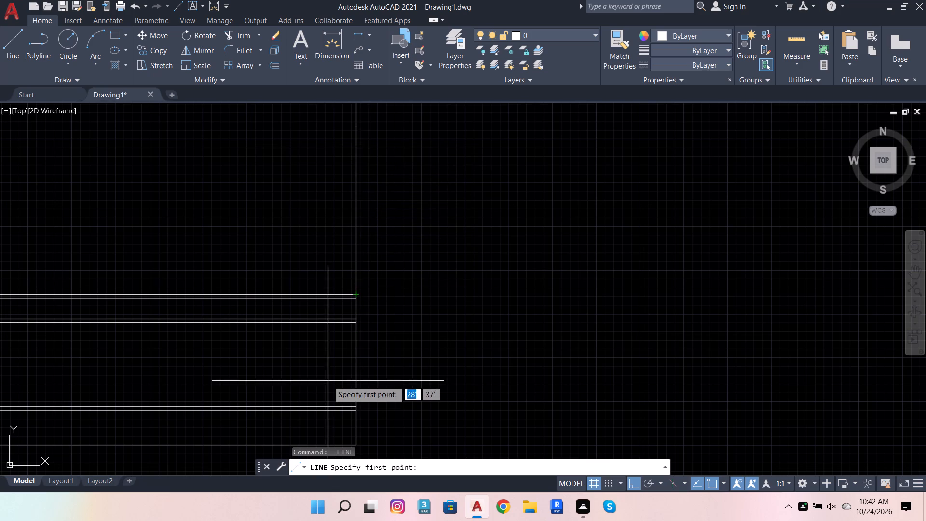
scroll(475, 400, "down", 4)
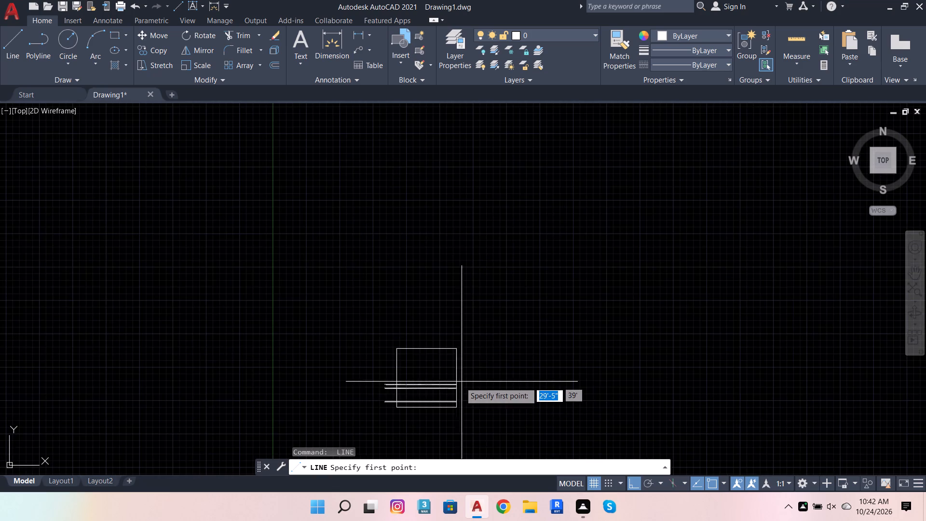
scroll(459, 384, "up", 3)
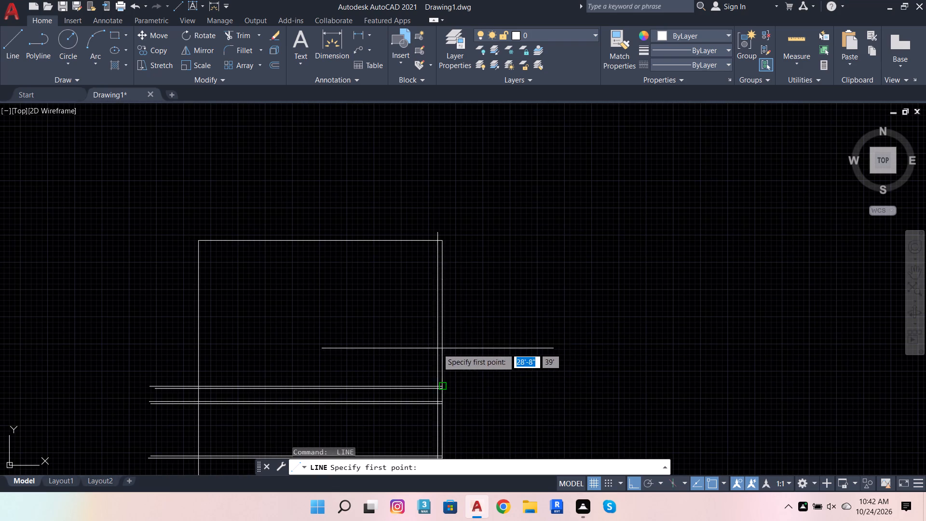
scroll(442, 276, "up", 3)
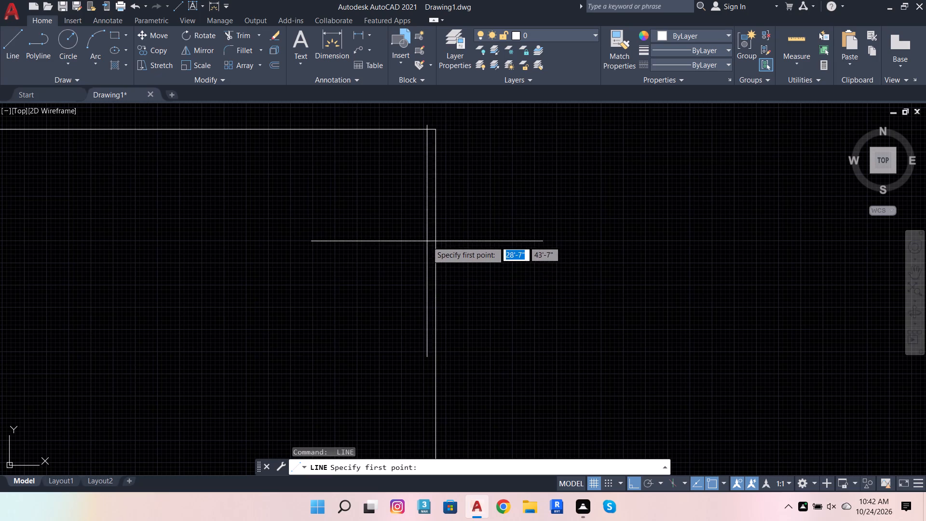
left_click(436, 292)
scroll(593, 275, "down", 4)
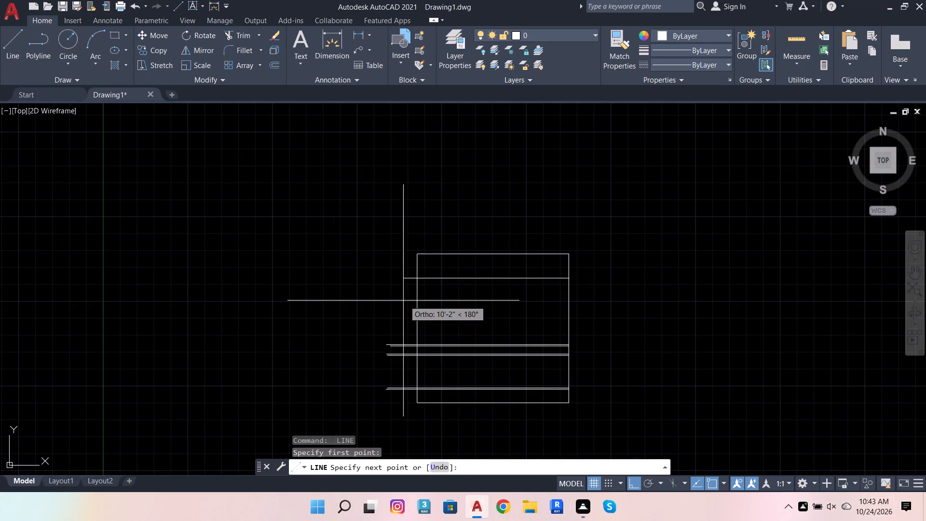
scroll(387, 298, "up", 1)
left_click(386, 298)
key("space")
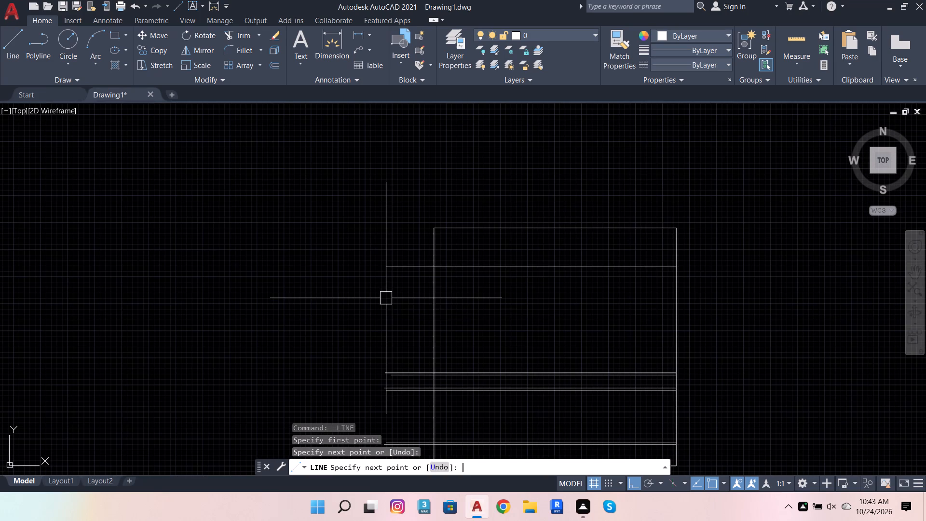
Draw a parallel line westward from the east-side endpoint just below the previous line, ending about level with the other lines.
key("space")
scroll(678, 270, "up", 4)
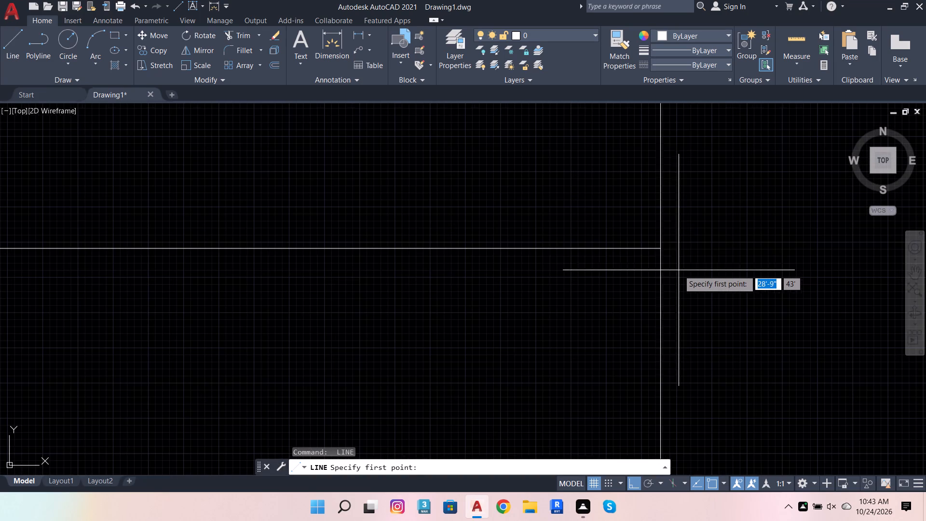
left_click(662, 263)
scroll(708, 261, "down", 4)
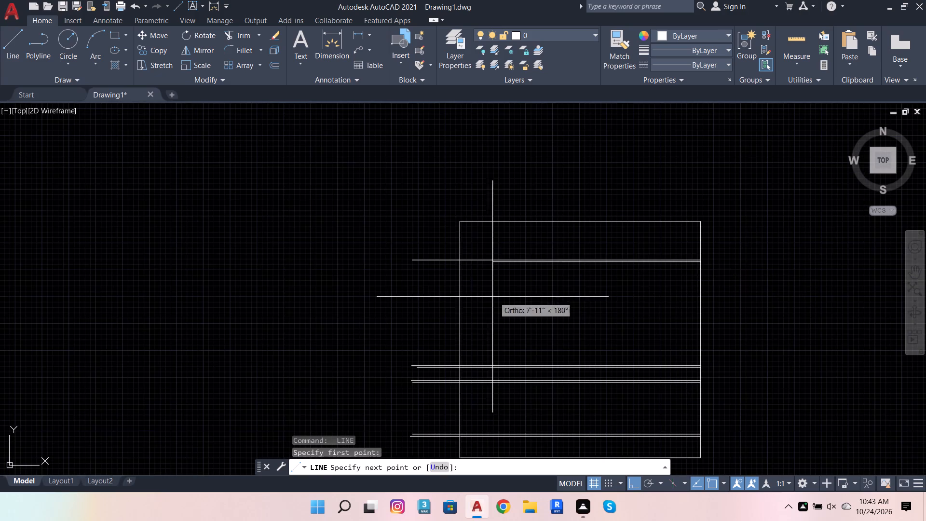
scroll(425, 287, "up", 2)
left_click(391, 256)
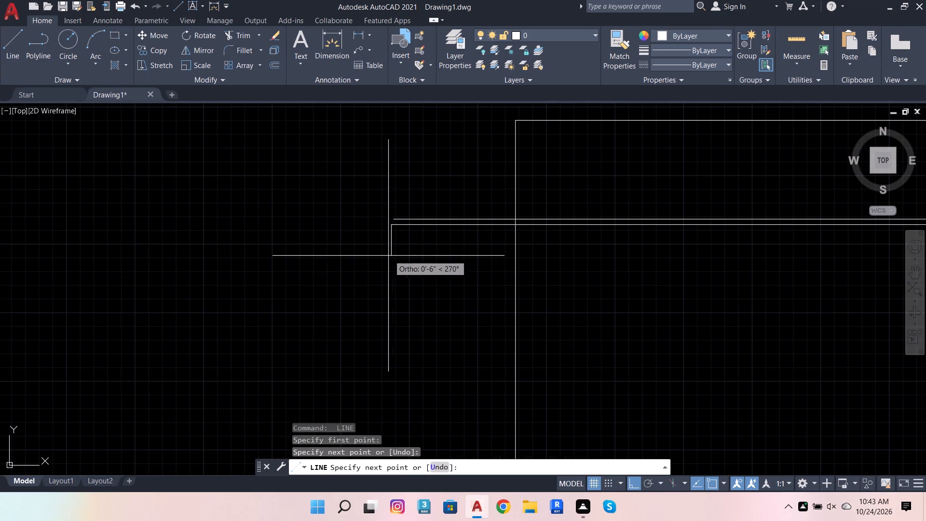
scroll(319, 280, "down", 3)
key("space")
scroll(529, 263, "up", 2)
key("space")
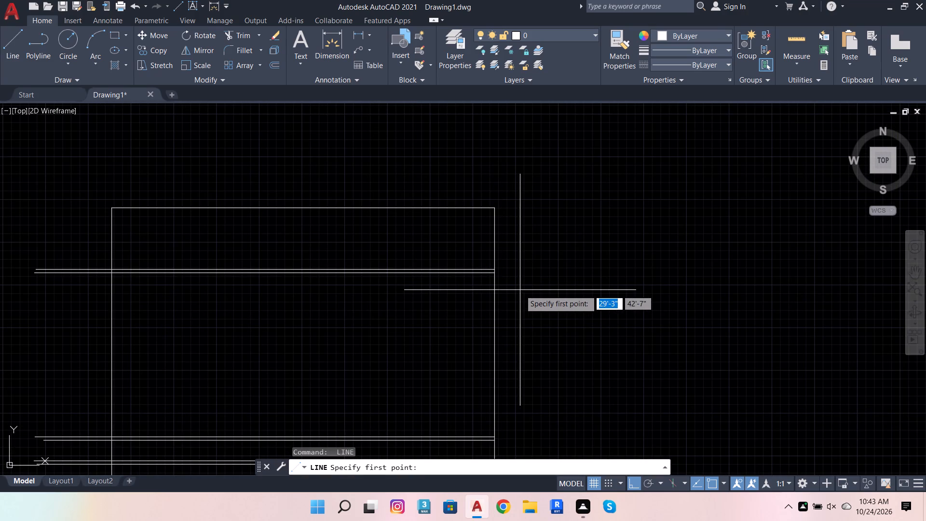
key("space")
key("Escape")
Examine the separate segments that make up the outline's east side, selecting and deselecting them one at a time.
left_click(498, 306)
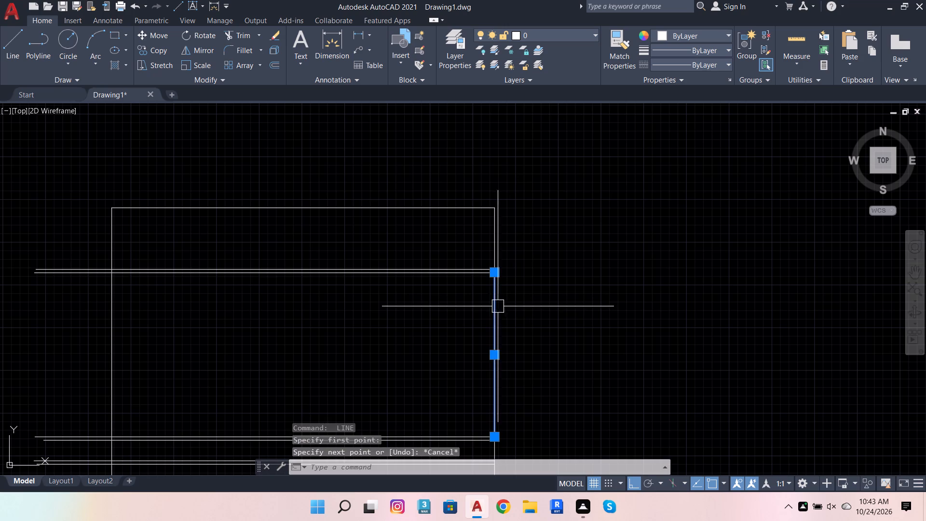
key("Escape")
left_click(493, 244)
key("Escape")
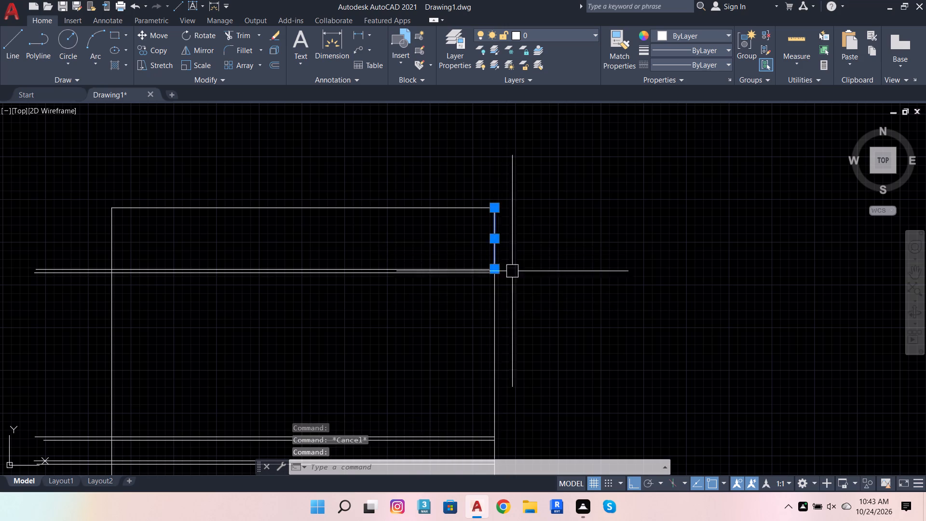
scroll(541, 316, "down", 2)
scroll(521, 395, "up", 3)
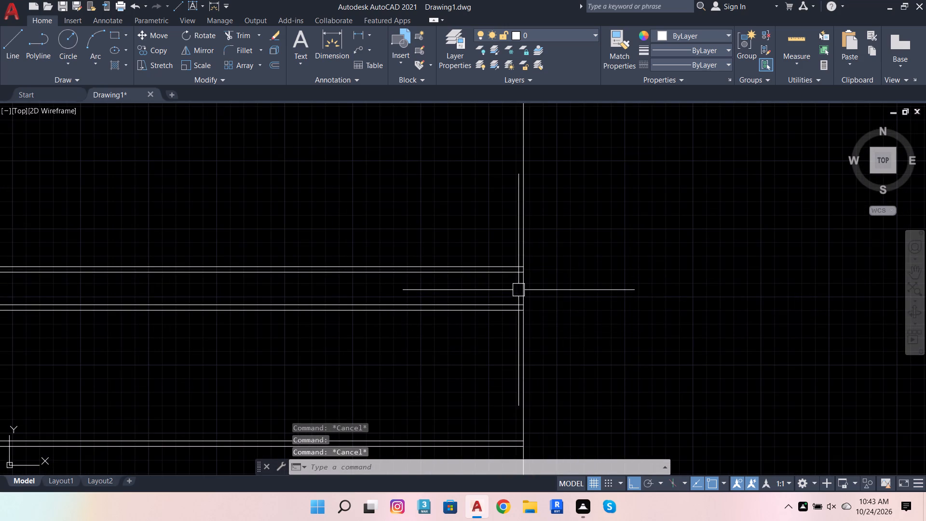
left_click(519, 290)
key("Escape")
left_click(529, 368)
key("Escape")
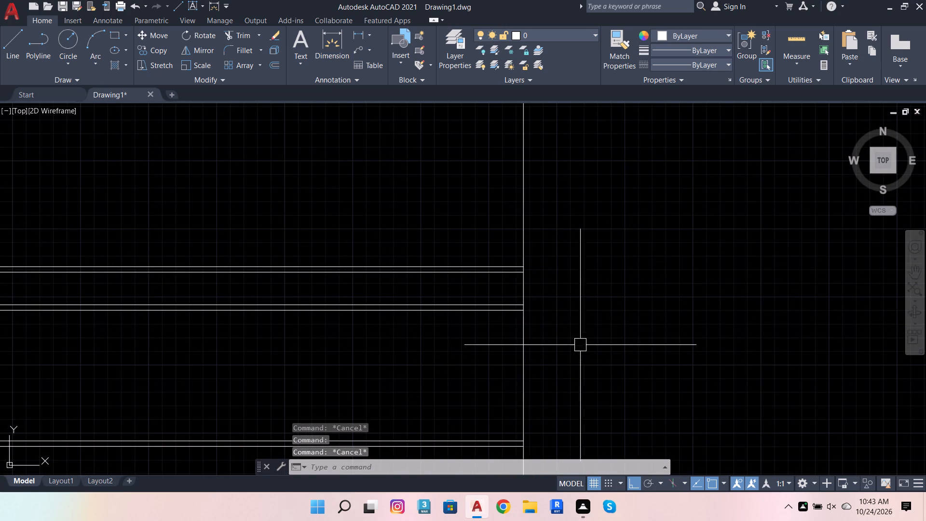
scroll(583, 342, "down", 3)
scroll(575, 382, "up", 3)
left_click(539, 351)
key("Escape")
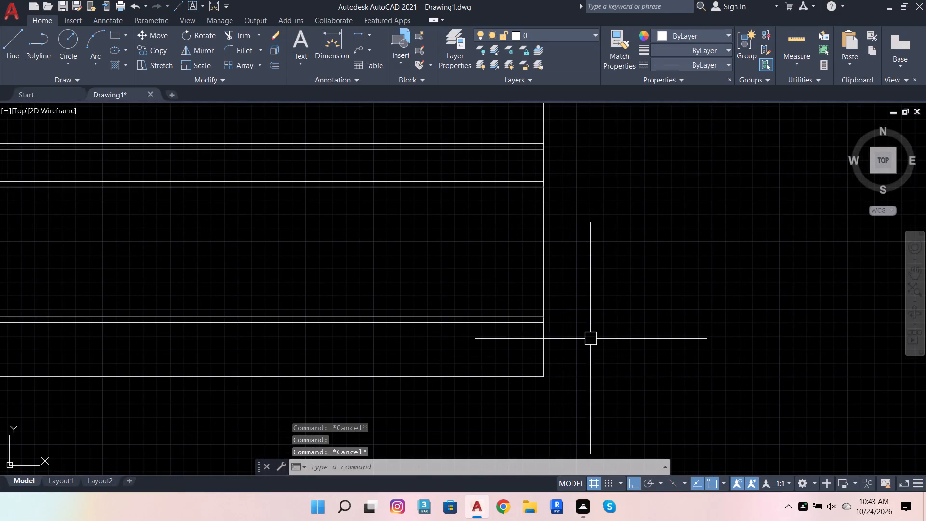
key("Escape")
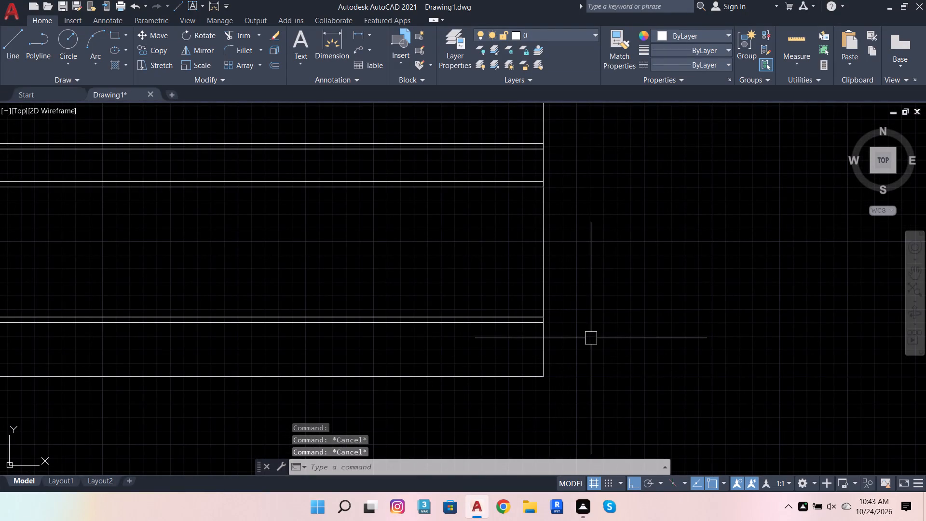
Trim all the horizontal lines' overhangs beyond the outline's west side, using one fence across them.
scroll(513, 368, "down", 2)
left_click(241, 40)
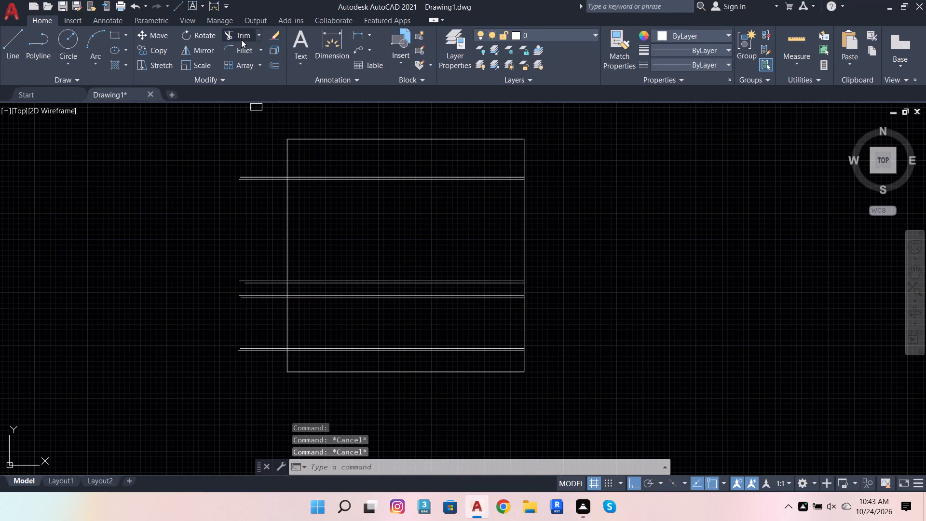
left_click(268, 162)
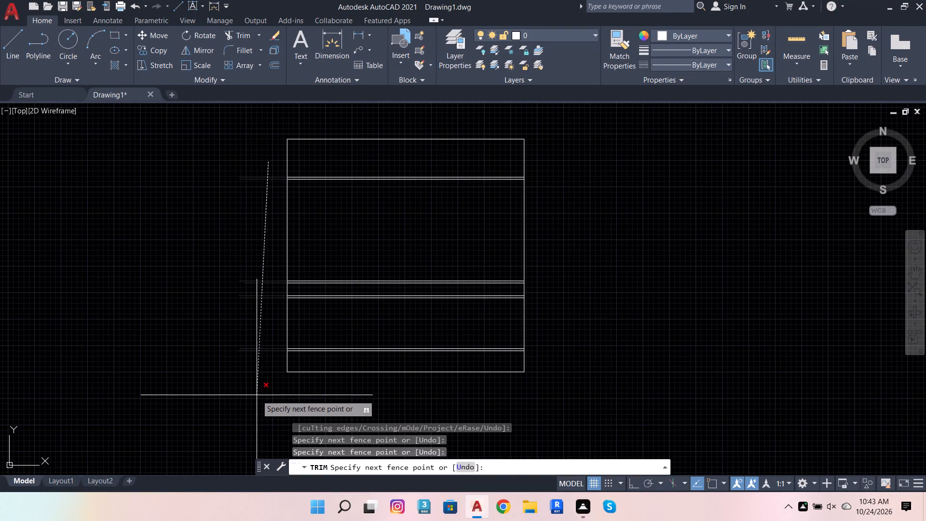
left_click(257, 395)
key("Escape")
key("Escape")
key("Escape")
key("Escape")
key("Escape")
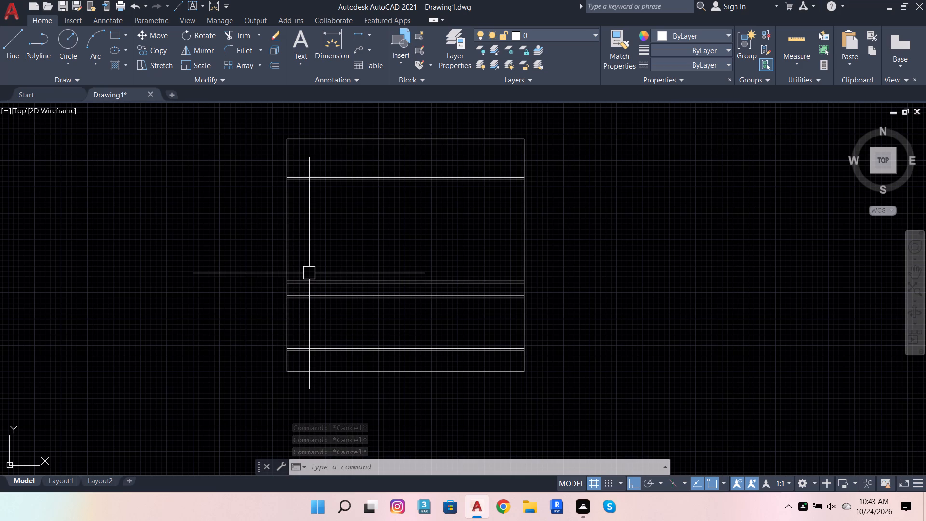
key("Escape")
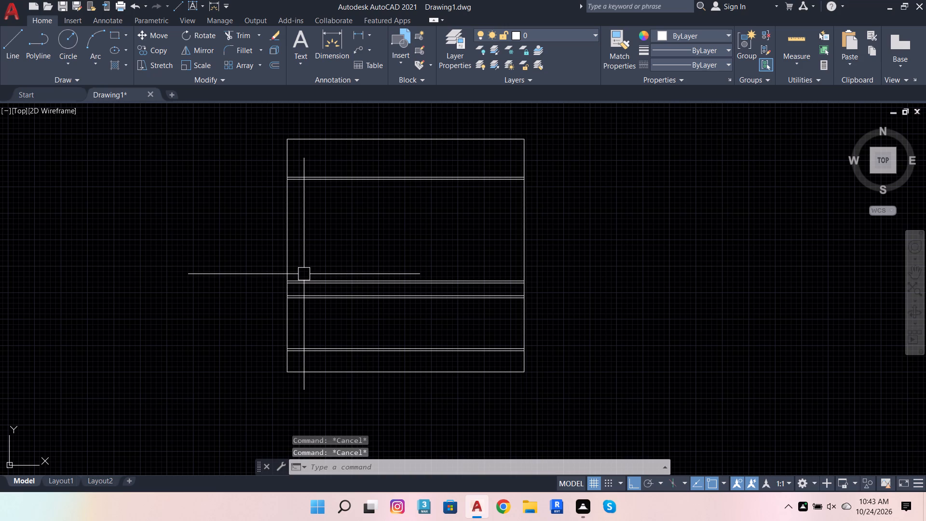
Offset the outline's west and north sides 1" inward.
left_click(289, 242)
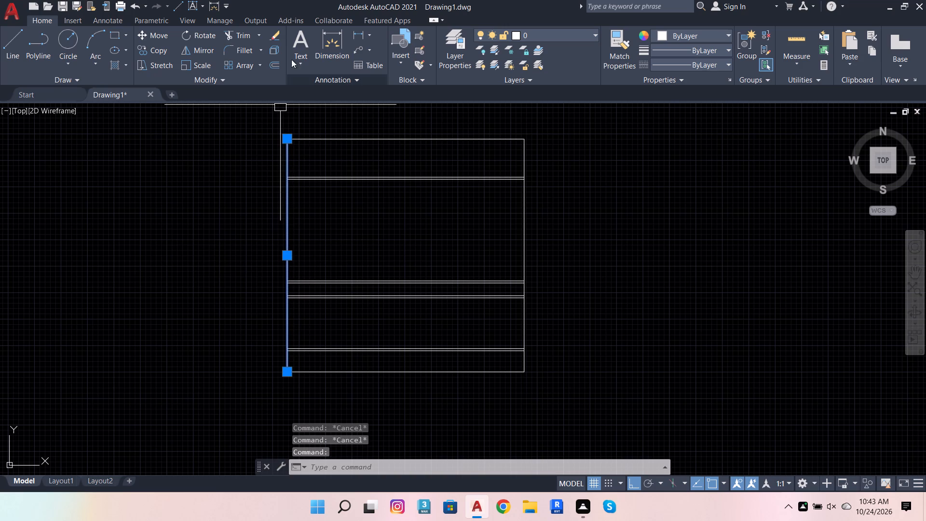
left_click(272, 66)
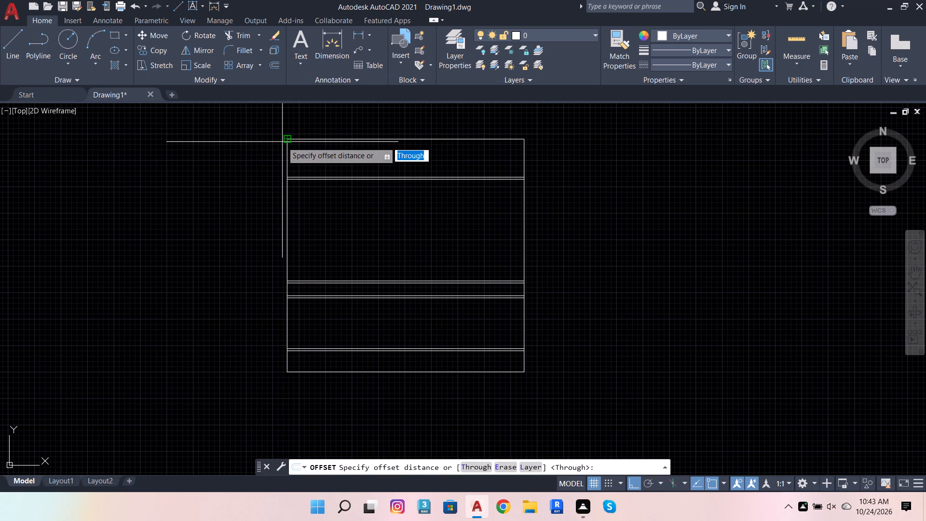
left_click(282, 142)
key("1")
key("Return")
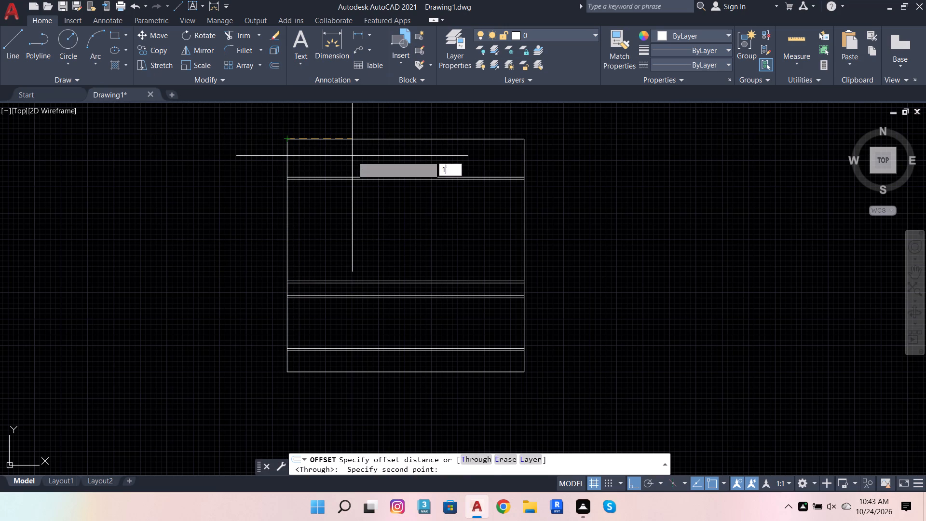
left_click(352, 156)
left_click(355, 141)
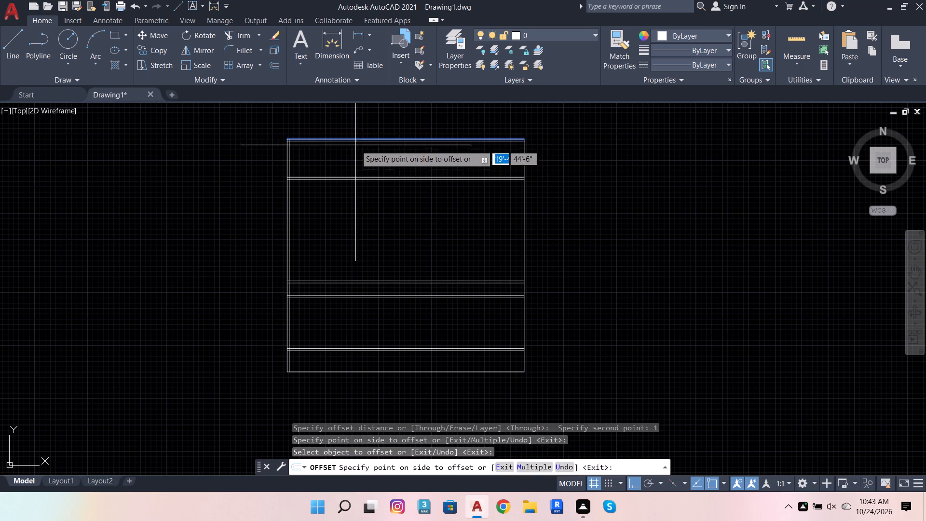
left_click(356, 153)
Offset the five longer segments of the east side inward by the same distance, working from north to south.
left_click(523, 160)
left_click(497, 162)
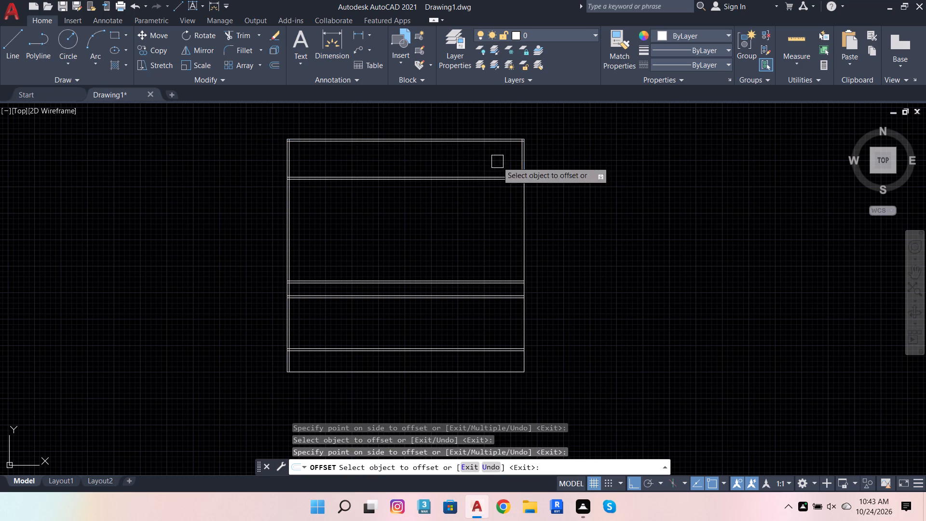
left_click(526, 203)
left_click(497, 209)
scroll(524, 288, "up", 2)
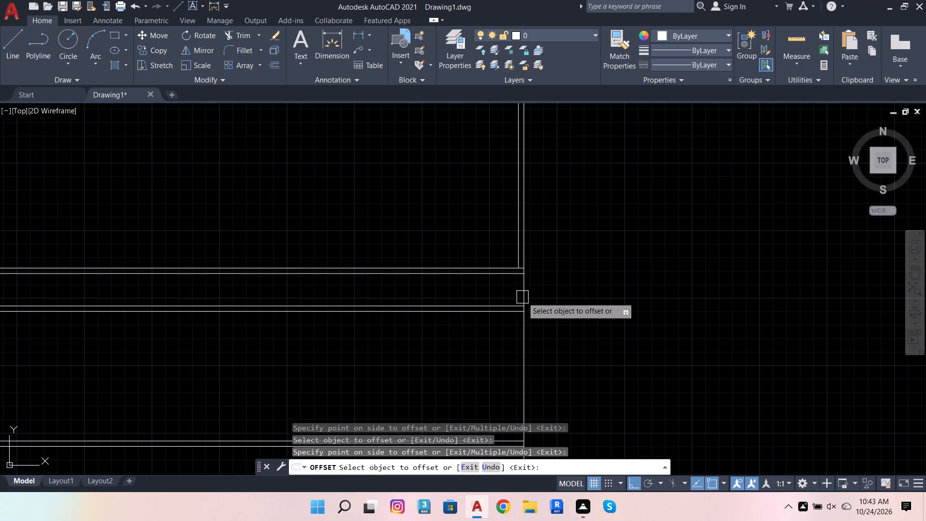
left_click(524, 289)
left_click(477, 294)
scroll(540, 320, "down", 2)
left_click(533, 337)
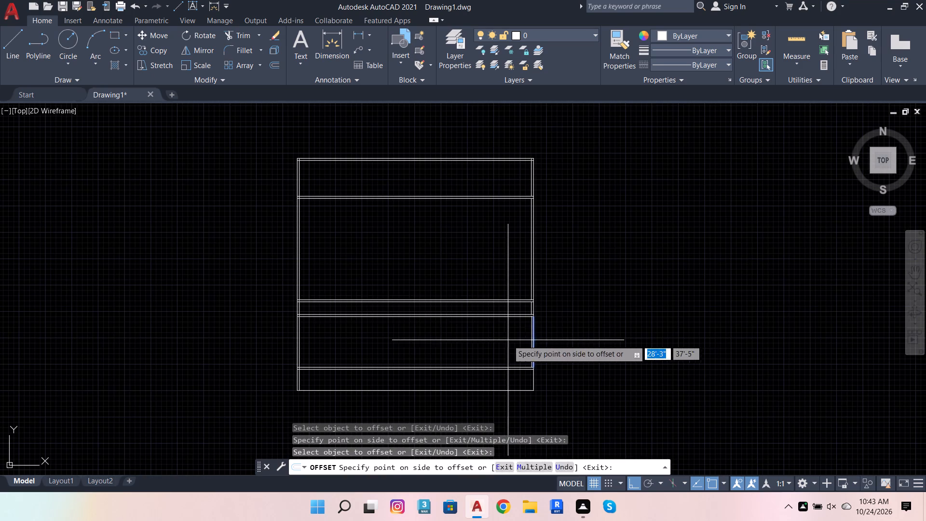
left_click(503, 341)
scroll(539, 398, "up", 3)
left_click(511, 345)
left_click(446, 355)
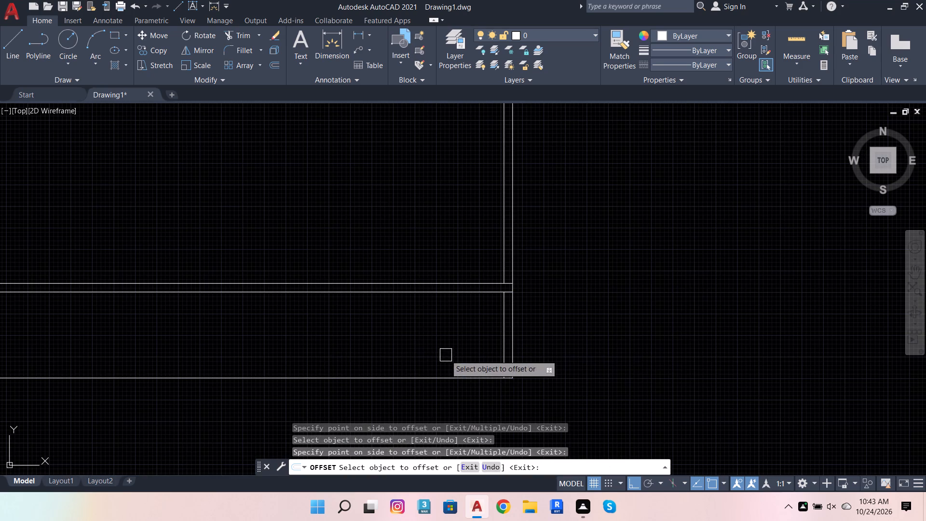
Offset the outline's south side inward by the same distance and finish the offsetting.
left_click(442, 373)
left_click(442, 347)
scroll(537, 356, "down", 2)
key("Escape")
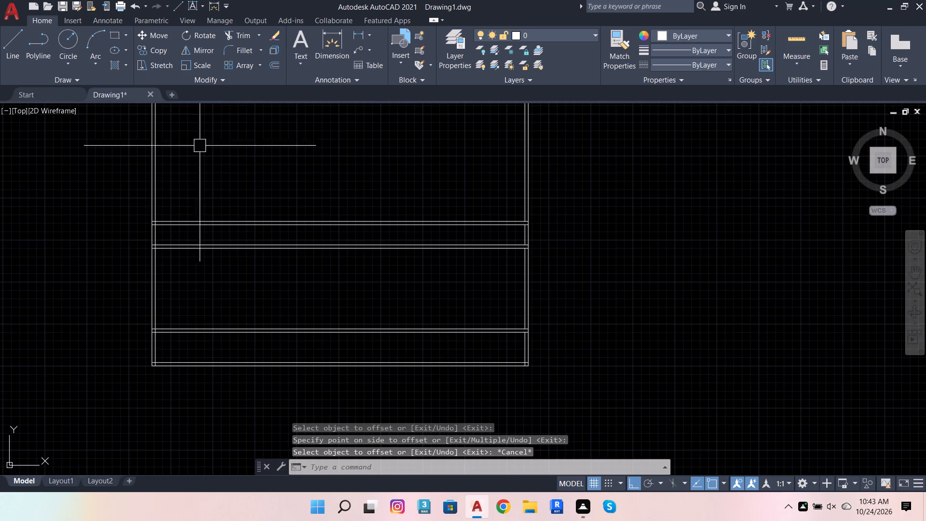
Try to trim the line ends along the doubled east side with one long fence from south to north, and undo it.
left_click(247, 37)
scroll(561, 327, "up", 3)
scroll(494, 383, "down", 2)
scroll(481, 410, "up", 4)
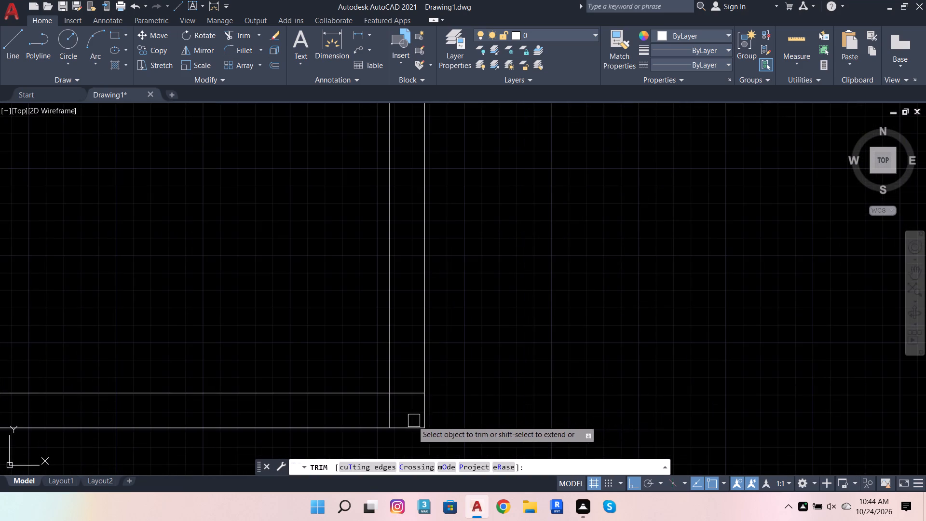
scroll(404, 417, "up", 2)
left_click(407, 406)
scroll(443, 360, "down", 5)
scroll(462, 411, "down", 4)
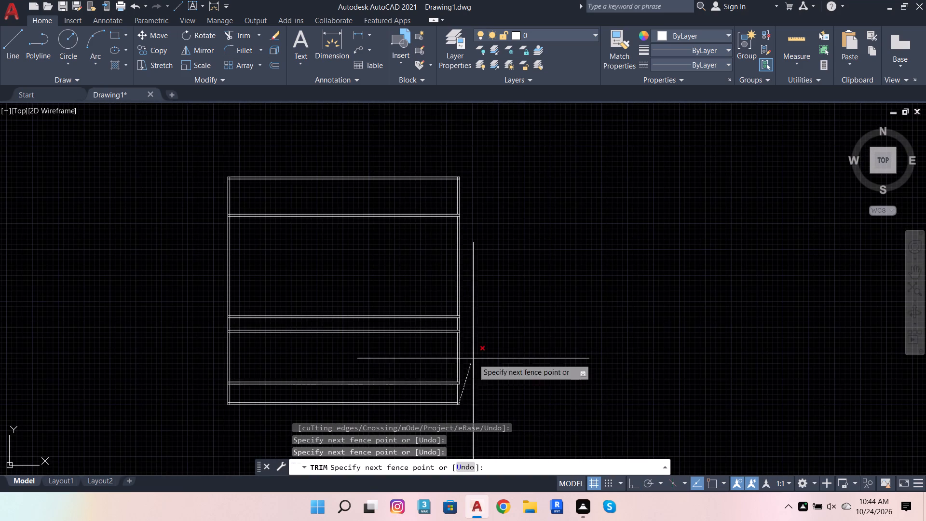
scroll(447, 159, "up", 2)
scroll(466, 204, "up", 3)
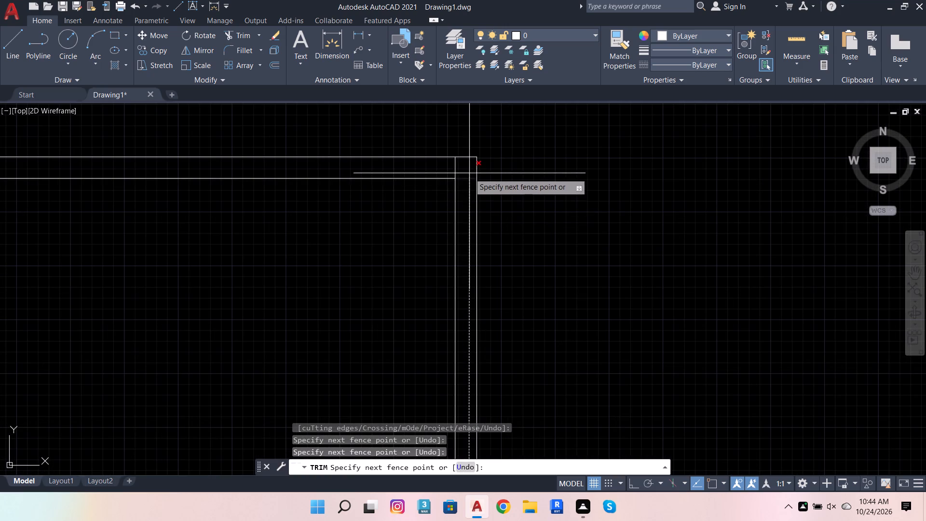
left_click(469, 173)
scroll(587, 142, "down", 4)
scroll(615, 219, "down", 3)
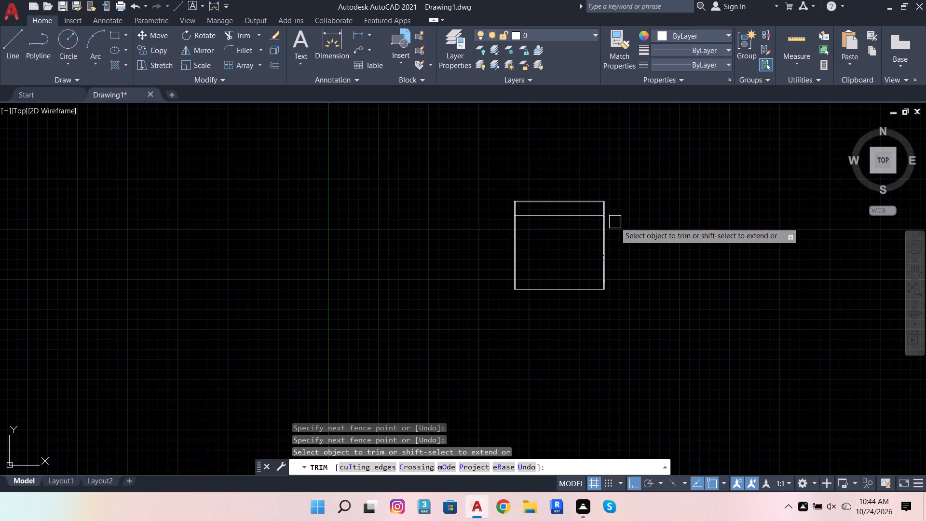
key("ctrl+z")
Trim the overlapping ends of the inner offset lines at the southeast and southwest corners.
scroll(517, 339, "up", 4)
scroll(584, 323, "down", 4)
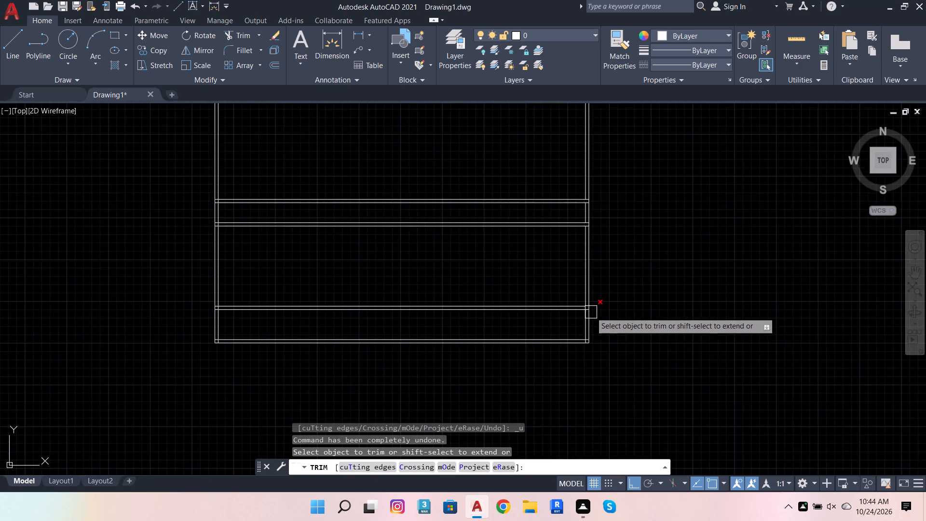
scroll(576, 356, "up", 5)
left_click(681, 171)
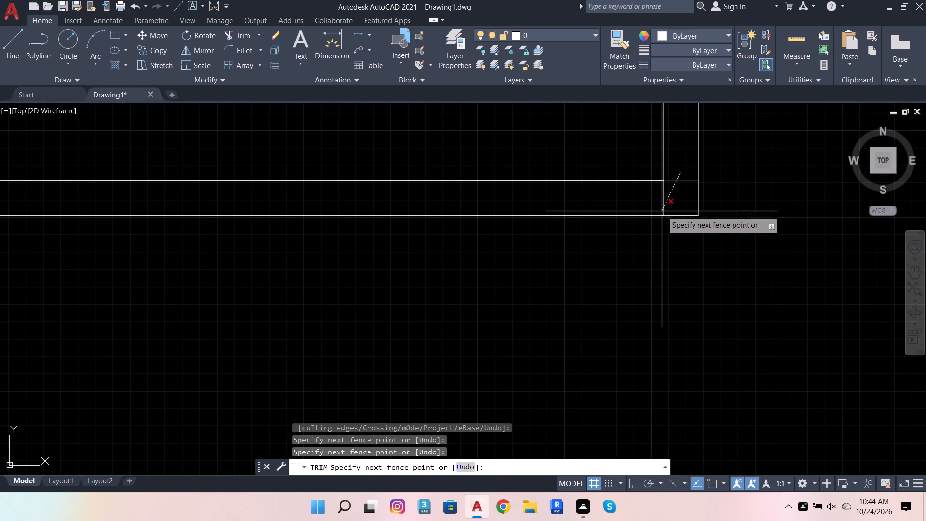
left_click(655, 213)
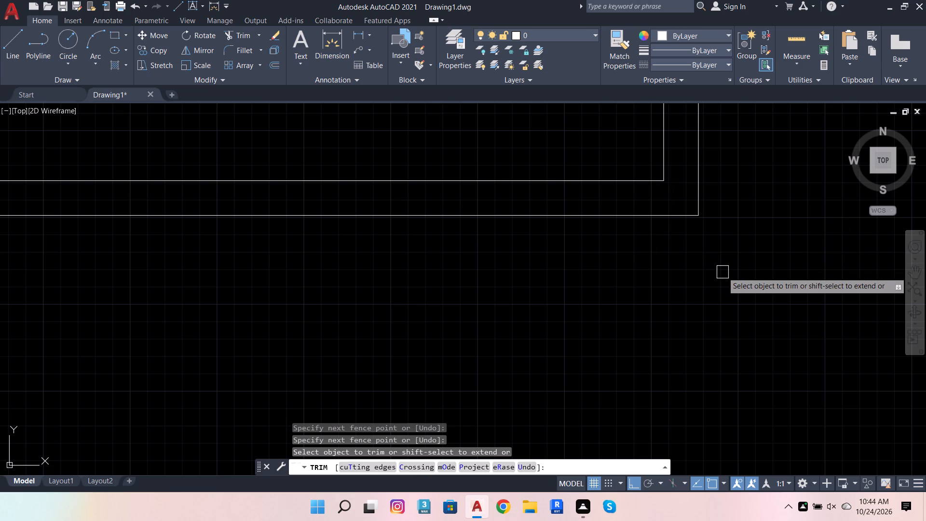
scroll(789, 262, "down", 5)
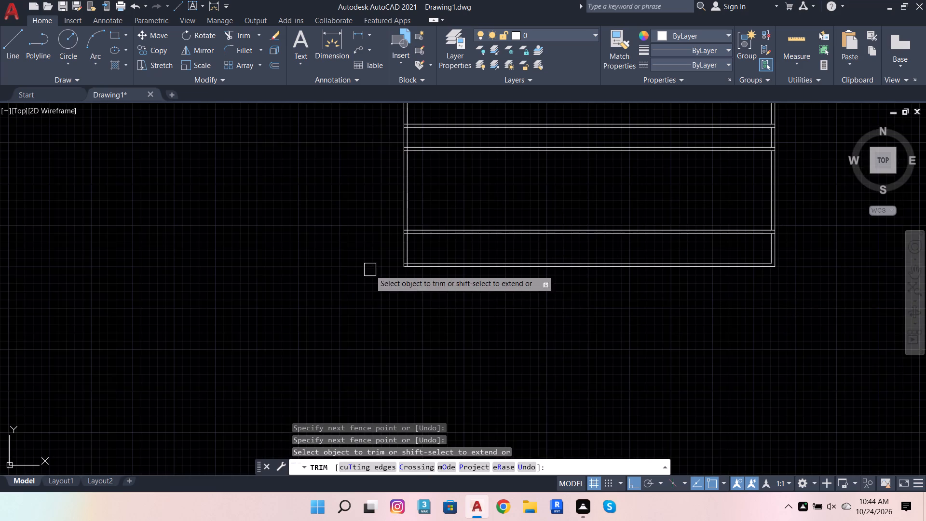
scroll(369, 267, "up", 4)
scroll(549, 242, "up", 1)
scroll(611, 238, "up", 2)
left_click(612, 234)
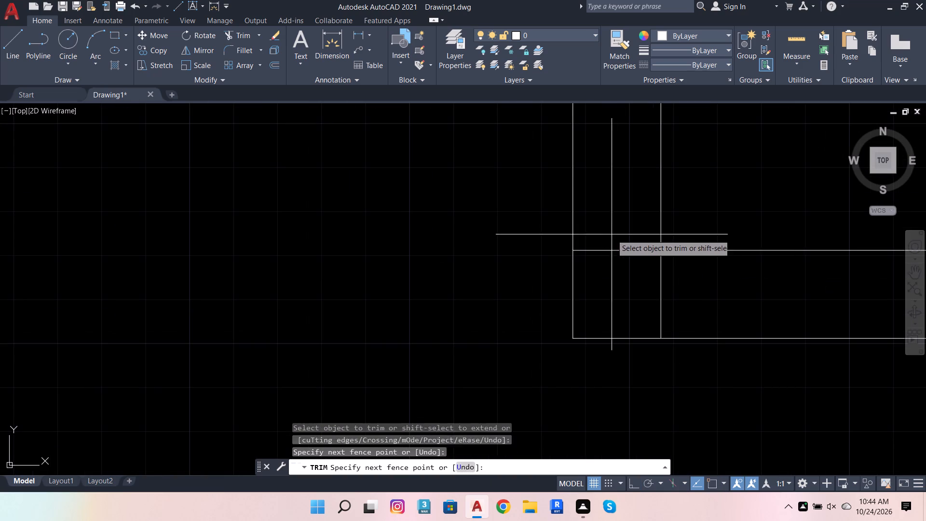
left_click(677, 293)
Trim the southernmost horizontal pair back to the inner side lines at its east and west ends.
scroll(462, 360, "down", 5)
scroll(370, 330, "down", 4)
scroll(498, 339, "up", 2)
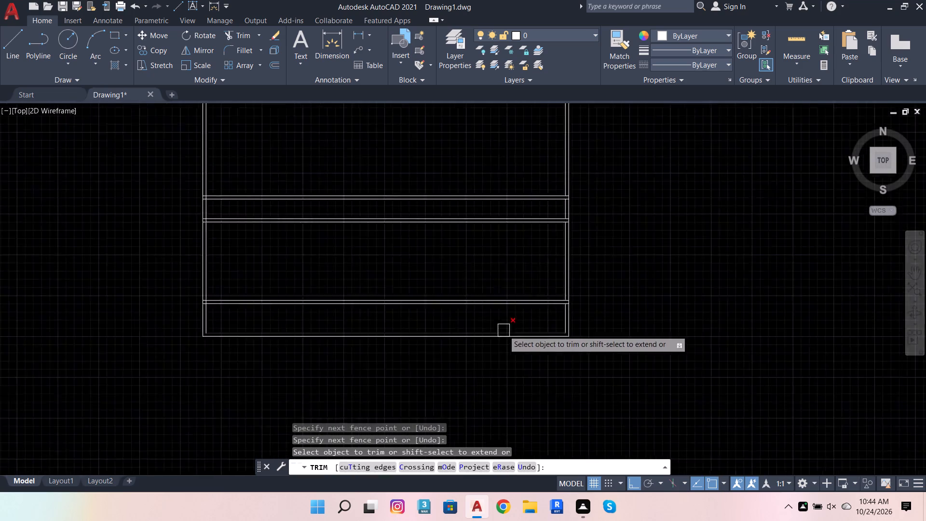
scroll(506, 329, "up", 1)
scroll(611, 297, "up", 4)
left_click(519, 204)
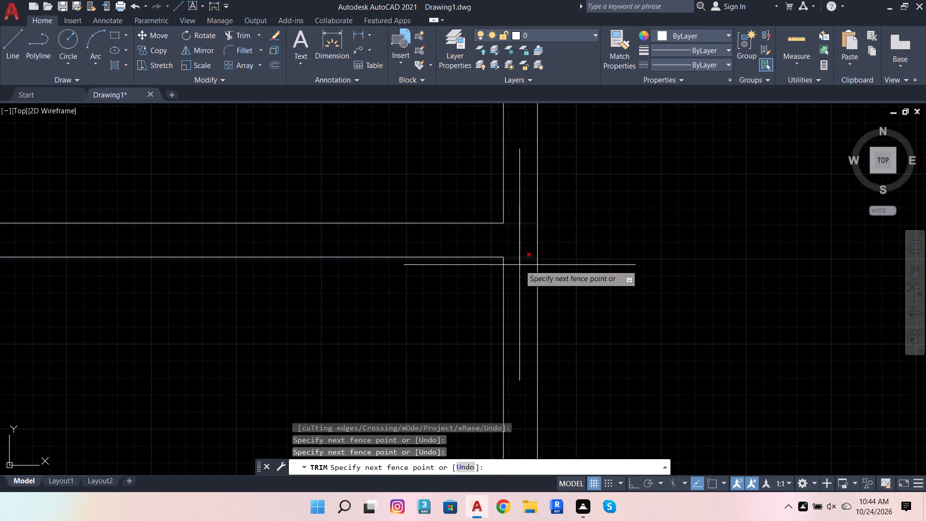
left_click(519, 265)
scroll(605, 288, "down", 4)
scroll(382, 298, "down", 2)
scroll(228, 297, "up", 3)
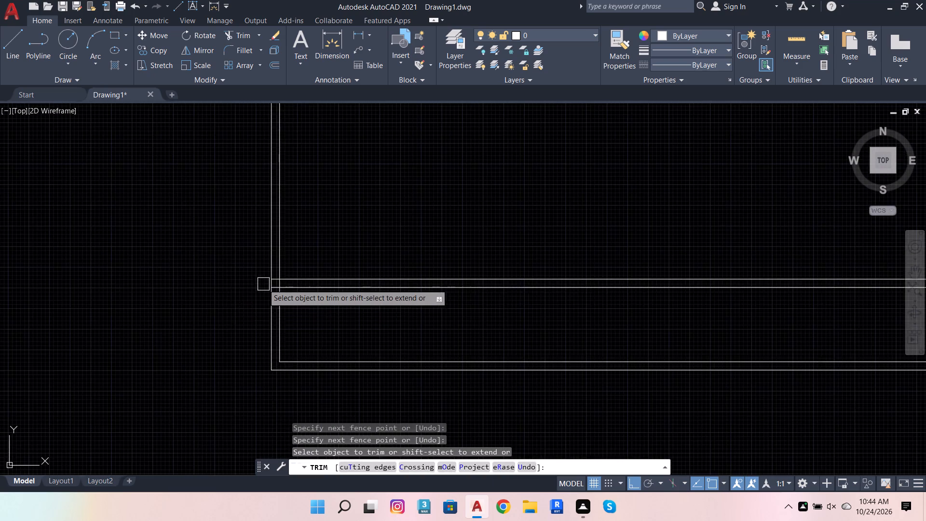
scroll(268, 284, "up", 4)
left_click(291, 235)
left_click(293, 320)
Trim the two middle horizontal pairs back to the inner side lines, first at the west ends and then at the east ends.
scroll(302, 334, "down", 5)
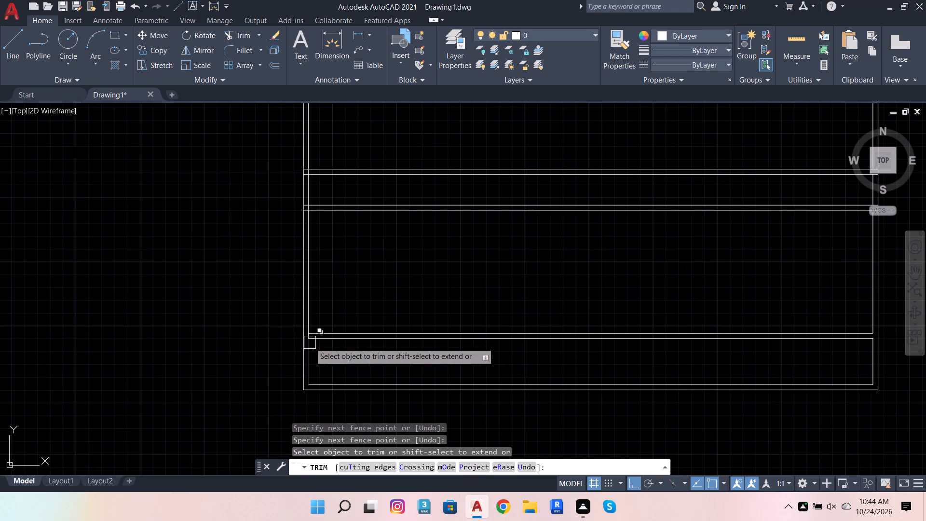
scroll(298, 182, "up", 3)
left_click(323, 128)
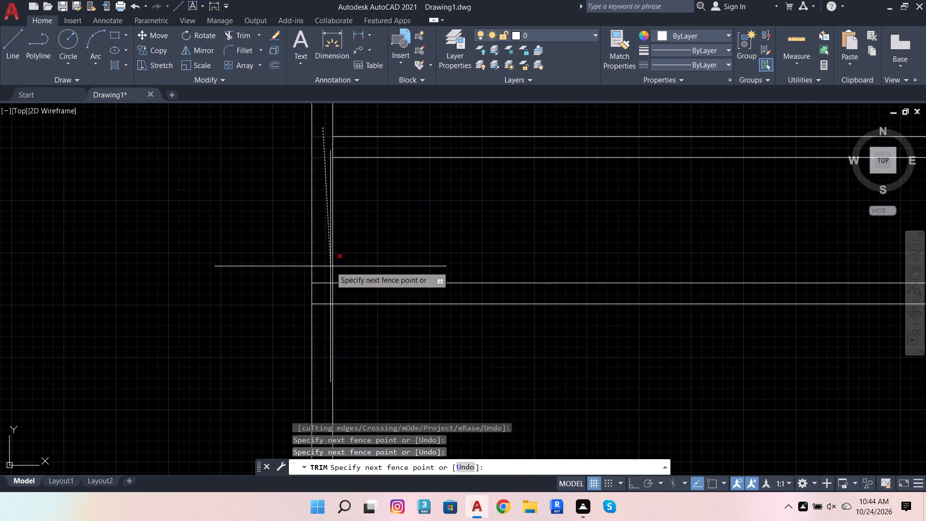
left_click(321, 325)
scroll(352, 290, "down", 5)
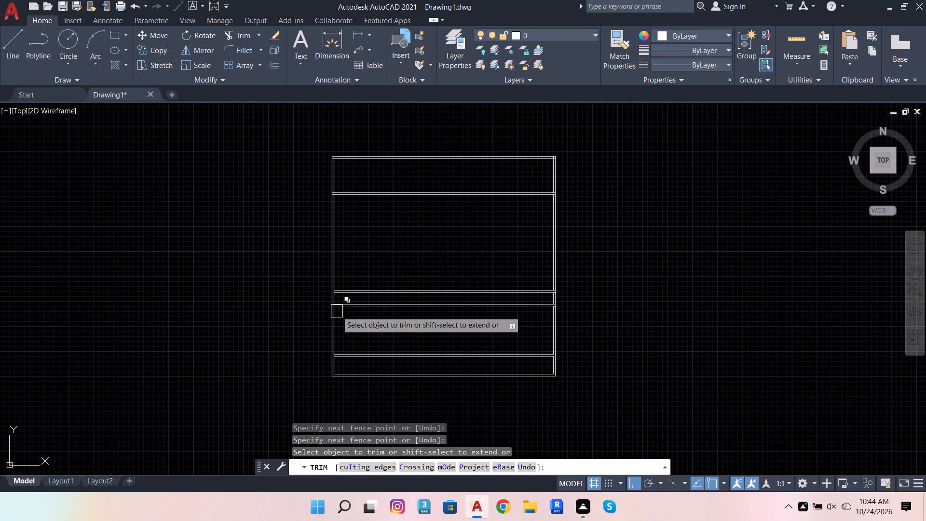
scroll(546, 307, "up", 2)
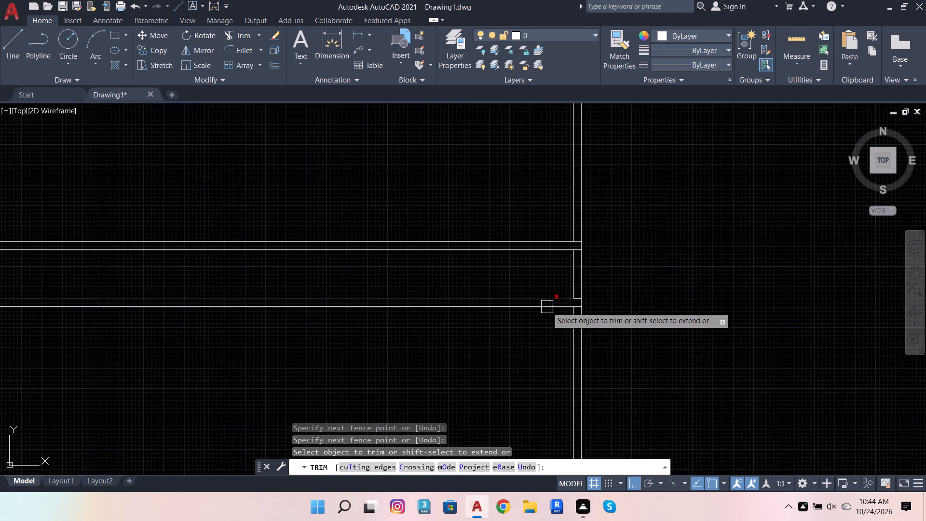
scroll(547, 307, "up", 2)
scroll(586, 201, "up", 2)
left_click(596, 192)
scroll(587, 279, "down", 2)
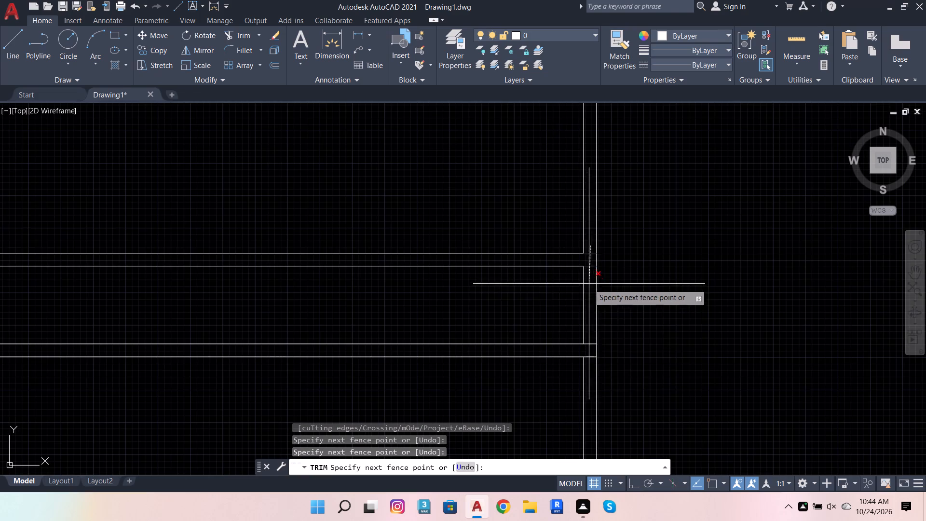
scroll(590, 377, "up", 2)
left_click(590, 377)
Trim the northernmost horizontal pair back to the inner lines at both ends, and remove the inner west line's piece between the pair.
scroll(596, 390, "down", 5)
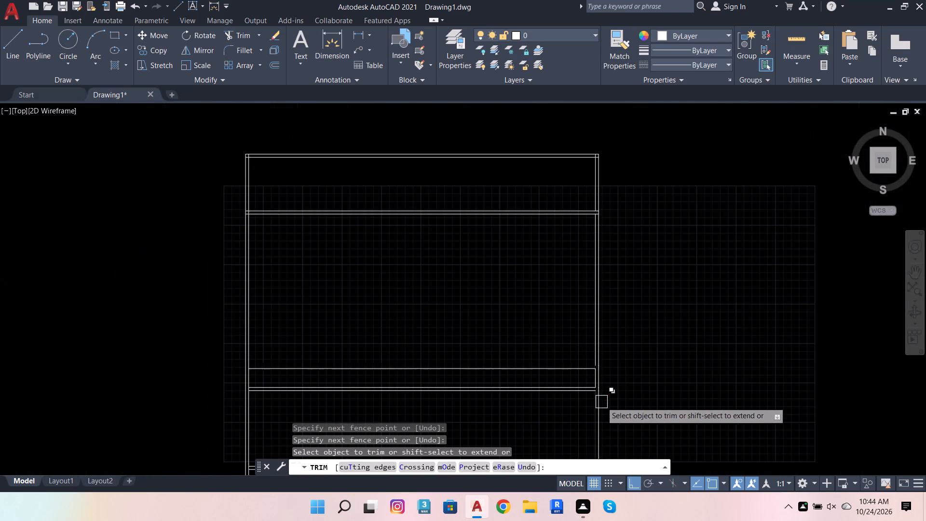
scroll(599, 192, "up", 3)
scroll(593, 285, "up", 3)
left_click(582, 173)
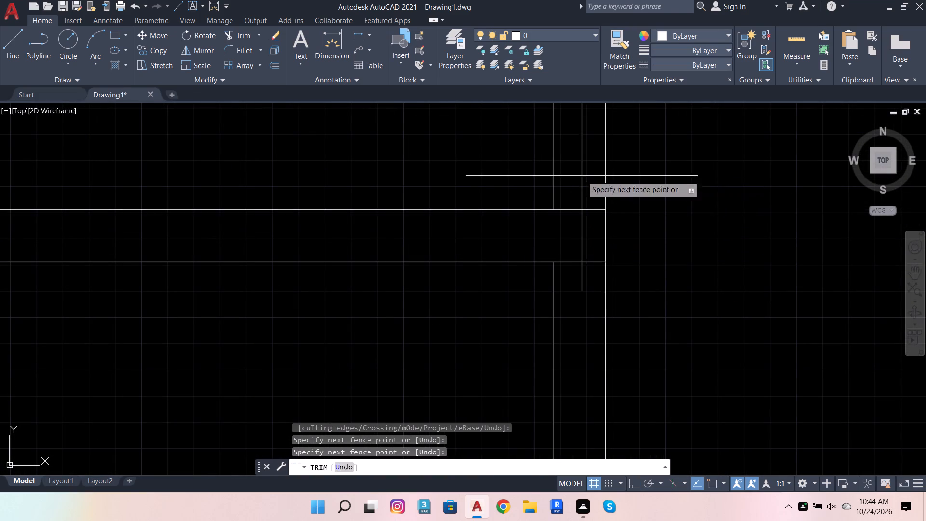
left_click(585, 293)
scroll(622, 265, "down", 5)
scroll(25, 281, "up", 3)
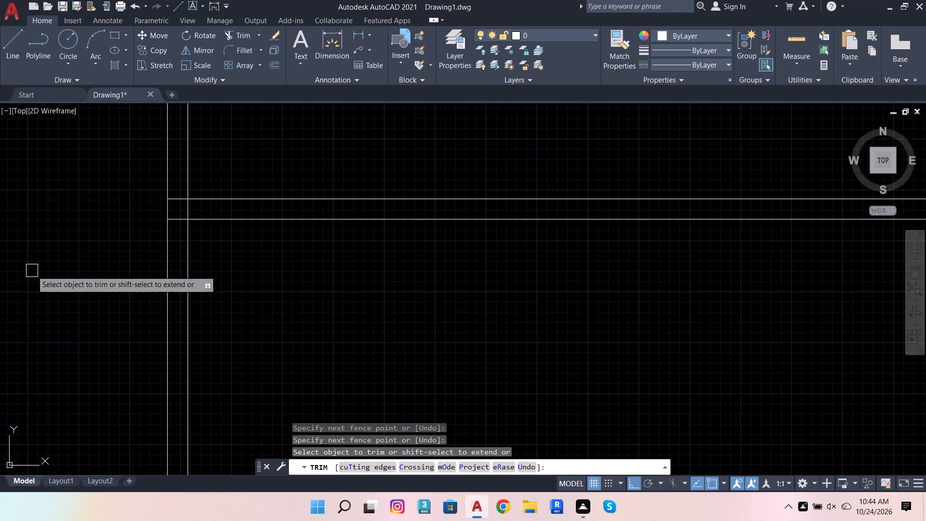
scroll(138, 184, "up", 2)
left_click(248, 207)
left_click(250, 298)
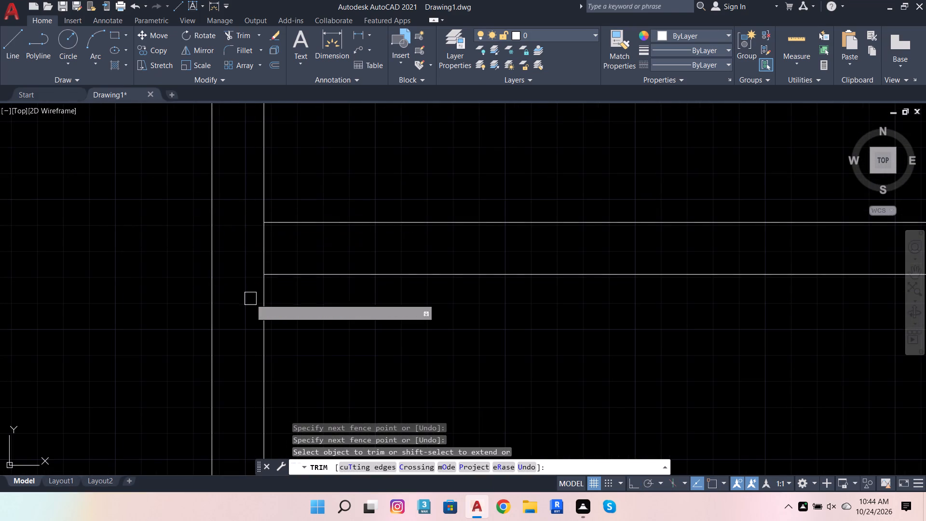
scroll(256, 274, "down", 3)
scroll(231, 316, "down", 2)
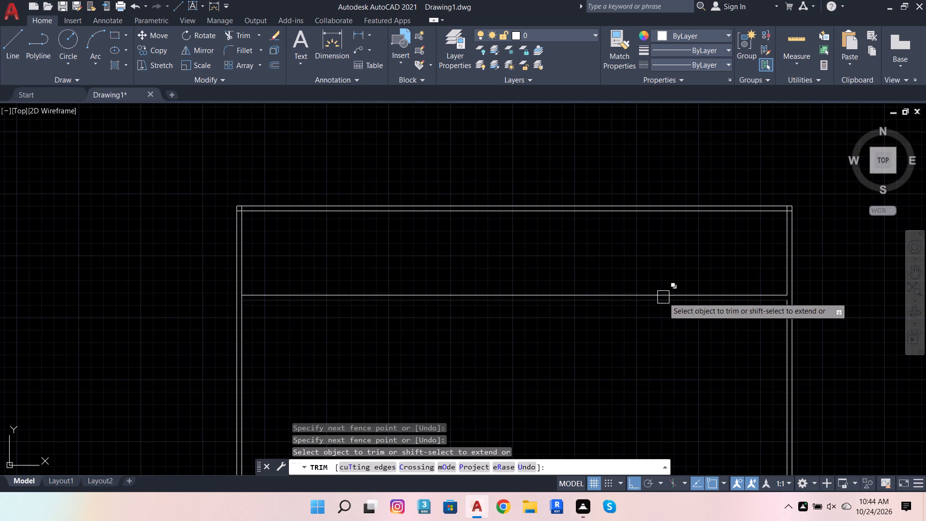
scroll(214, 262, "up", 2)
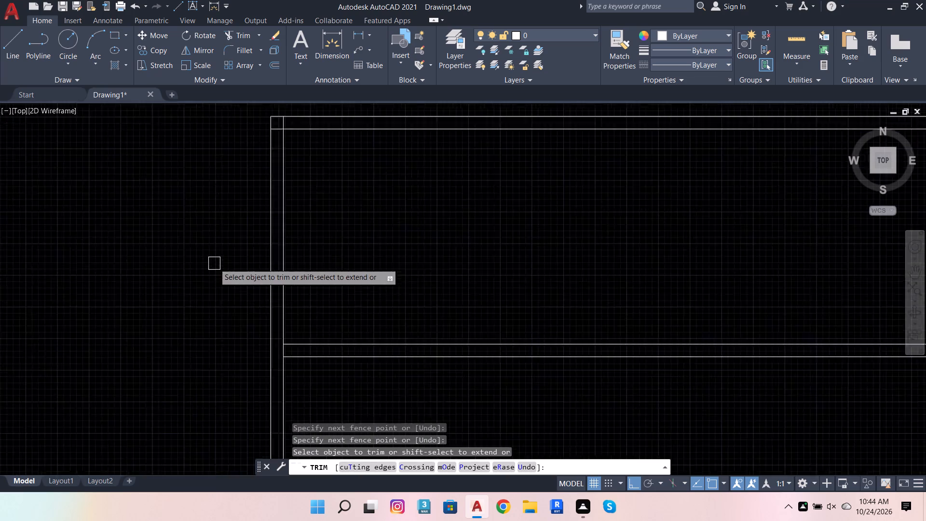
scroll(215, 263, "up", 1)
scroll(316, 399, "up", 3)
left_click(322, 398)
scroll(467, 264, "down", 3)
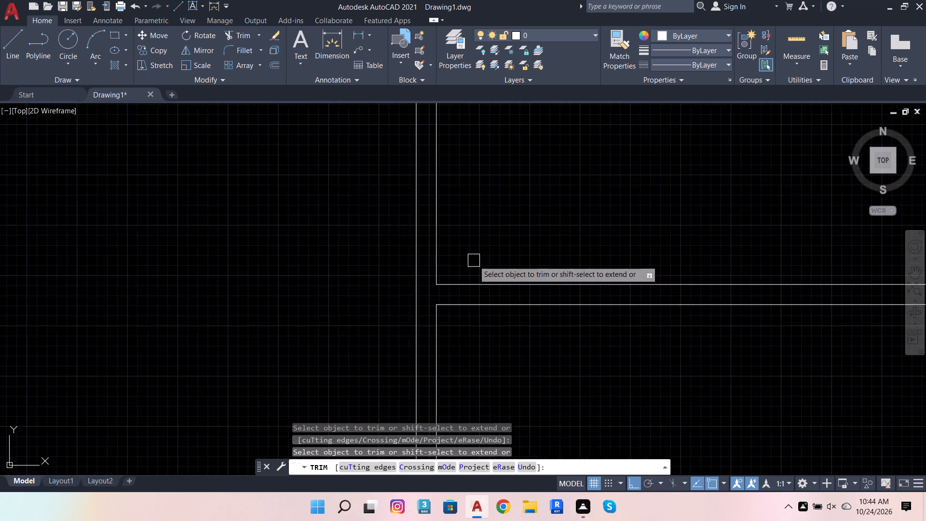
Trim the overlapping ends of the inner offset lines at the northwest and northeast corners and finish trimming.
scroll(474, 260, "down", 2)
scroll(467, 137, "up", 7)
left_click(431, 145)
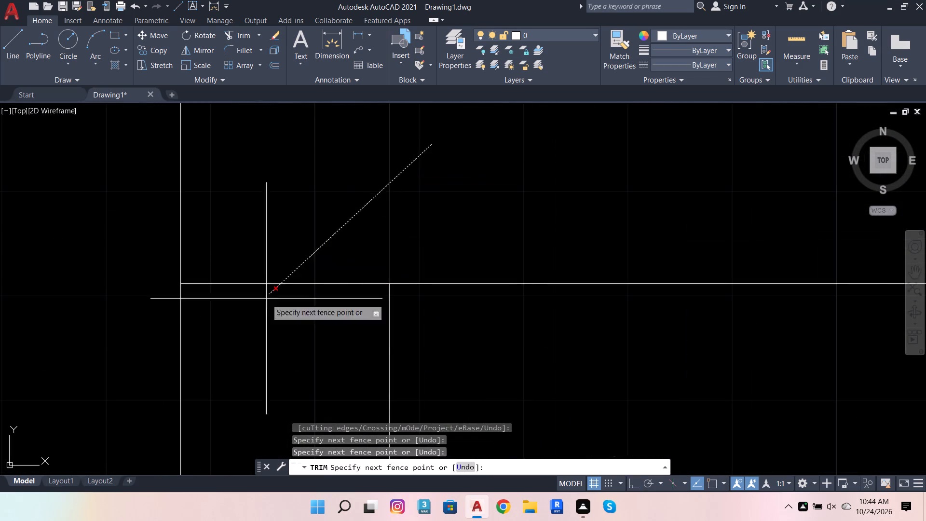
left_click(248, 326)
scroll(183, 308, "down", 9)
scroll(575, 353, "up", 1)
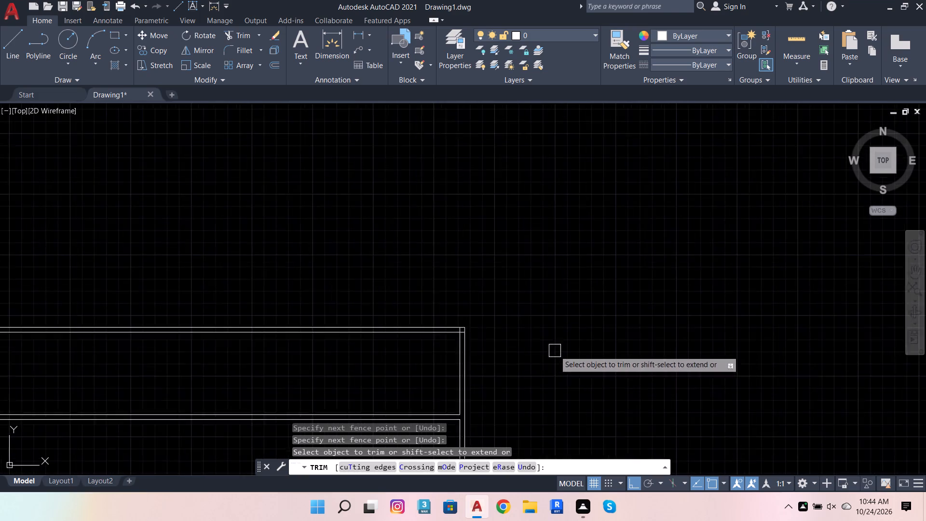
scroll(551, 351, "up", 1)
scroll(355, 282, "up", 3)
scroll(568, 345, "down", 3)
scroll(573, 379, "up", 4)
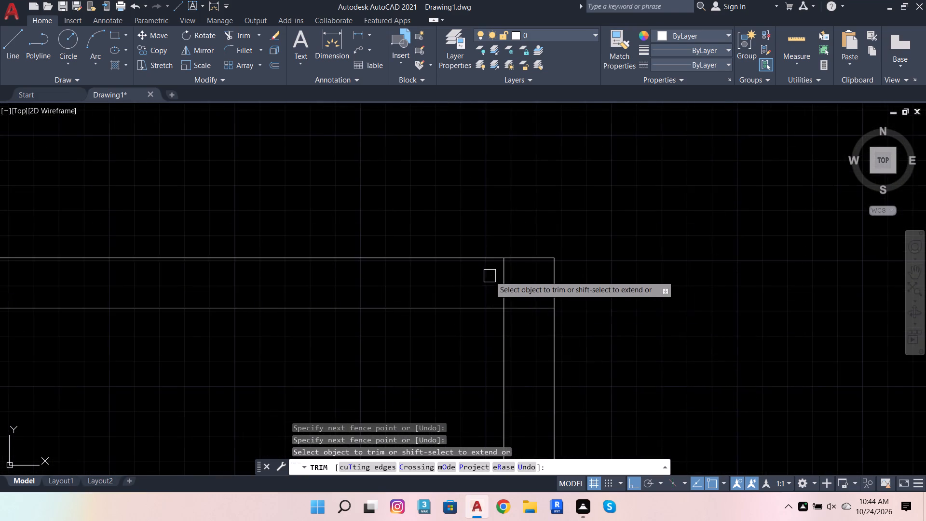
scroll(490, 276, "up", 3)
left_click(489, 277)
left_click(646, 407)
scroll(617, 316, "down", 5)
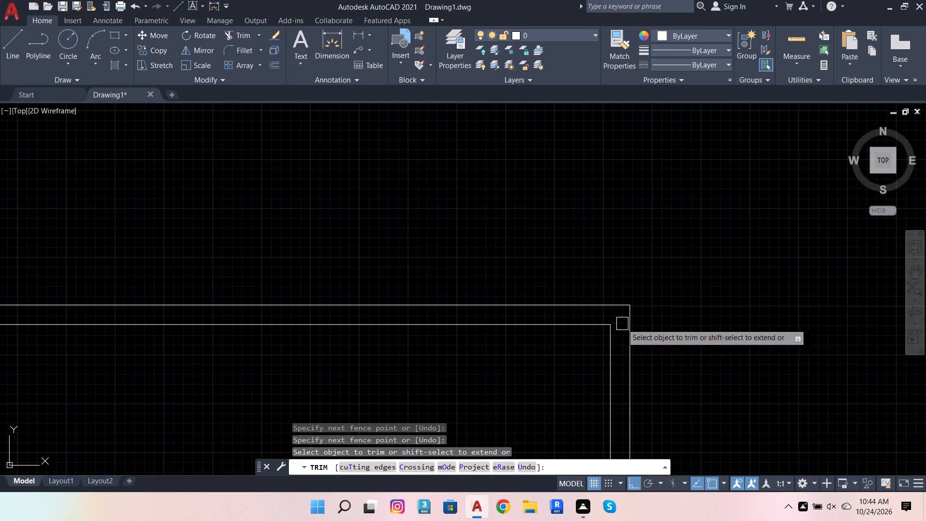
scroll(693, 308, "down", 8)
scroll(687, 337, "up", 4)
key("Escape")
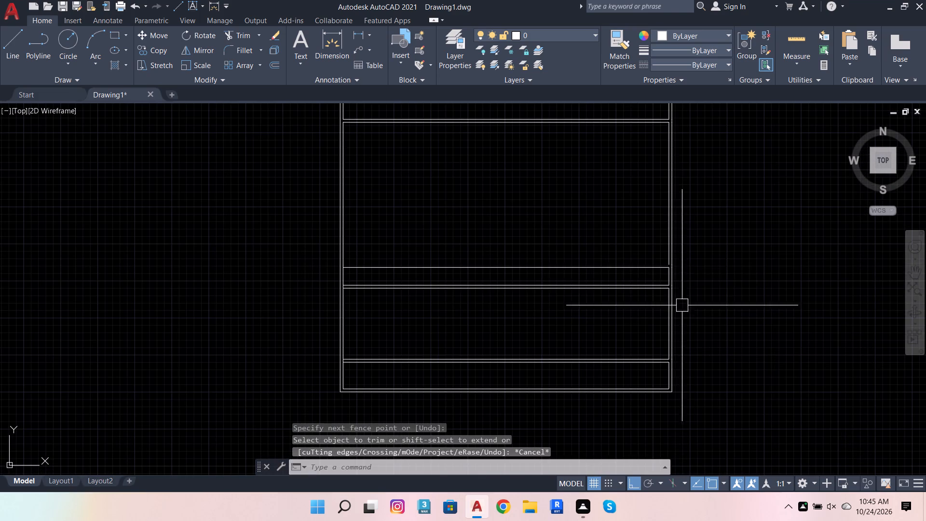
Draw a horizontal line from the open lower end of the inner east line, above the middle pairs, westward past the outline's west side.
scroll(690, 275, "up", 3)
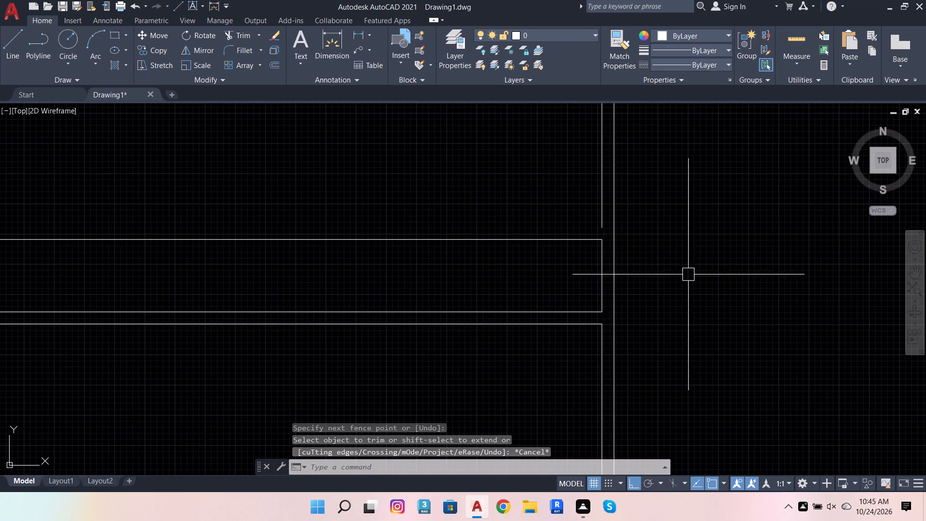
scroll(552, 278, "down", 3)
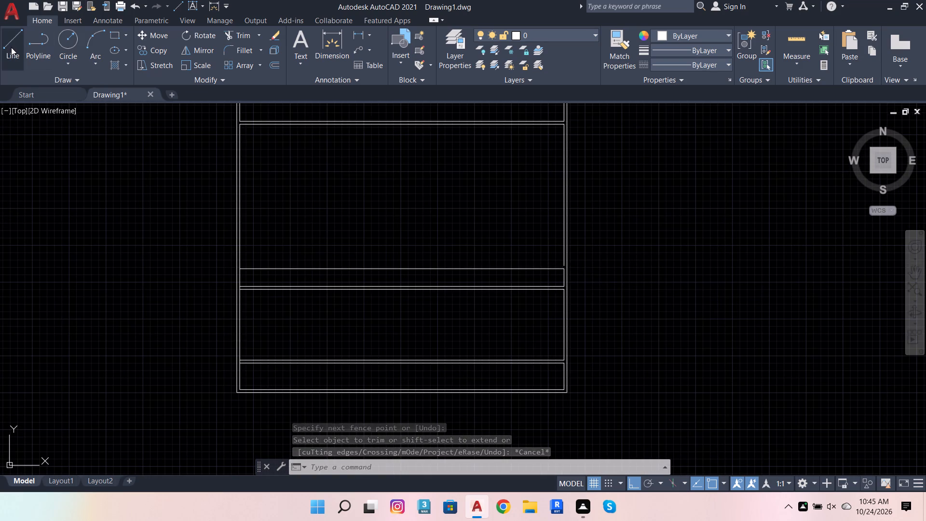
left_click(10, 45)
scroll(564, 260, "up", 3)
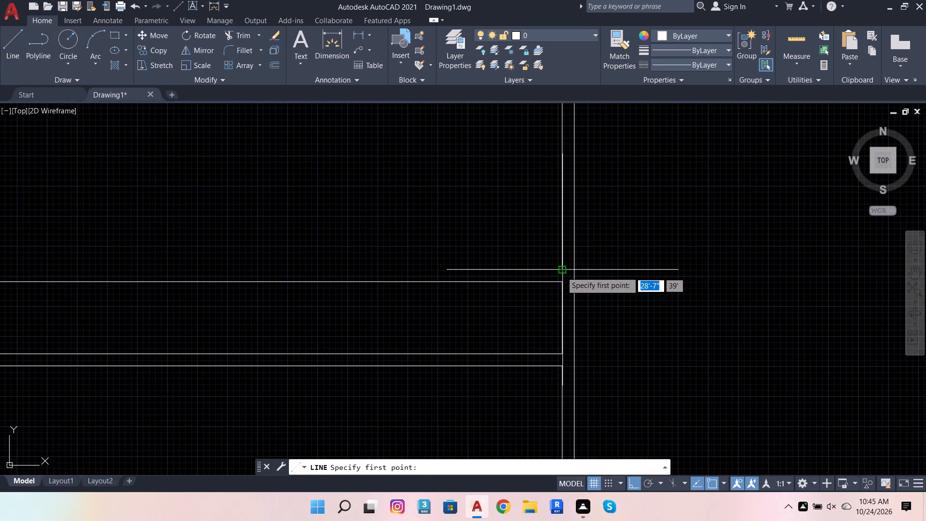
left_click(561, 271)
scroll(613, 262, "down", 4)
scroll(260, 256, "up", 1)
left_click(304, 261)
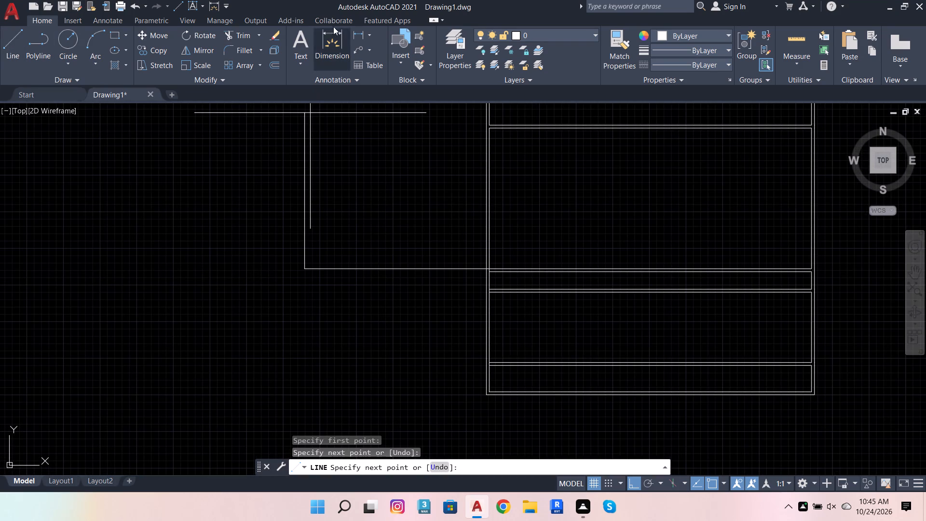
Trim the newly drawn horizontal line's piece between the outer and inner west lines.
left_click(248, 33)
scroll(477, 276, "up", 4)
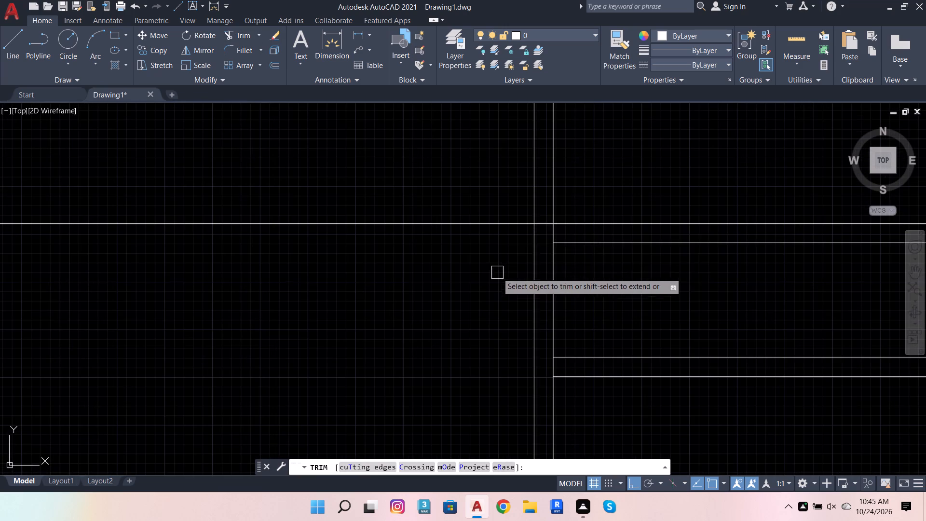
left_click(542, 219)
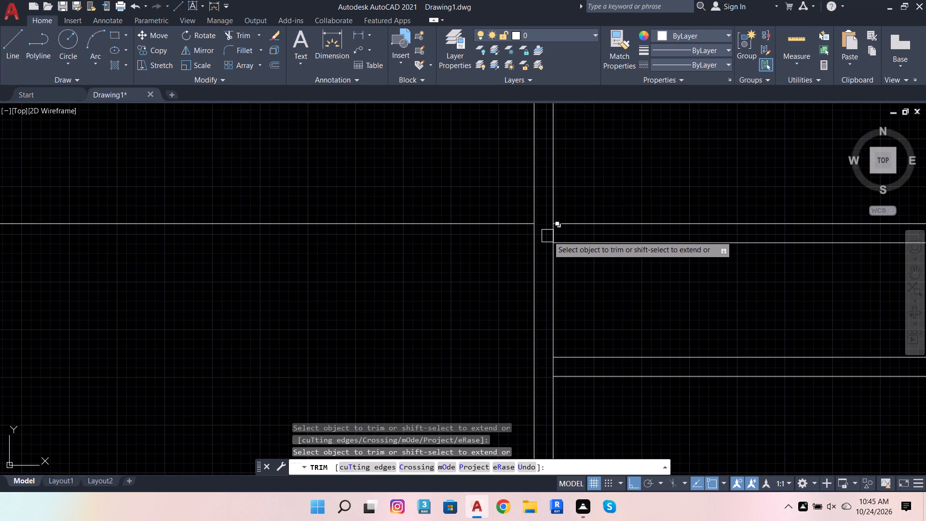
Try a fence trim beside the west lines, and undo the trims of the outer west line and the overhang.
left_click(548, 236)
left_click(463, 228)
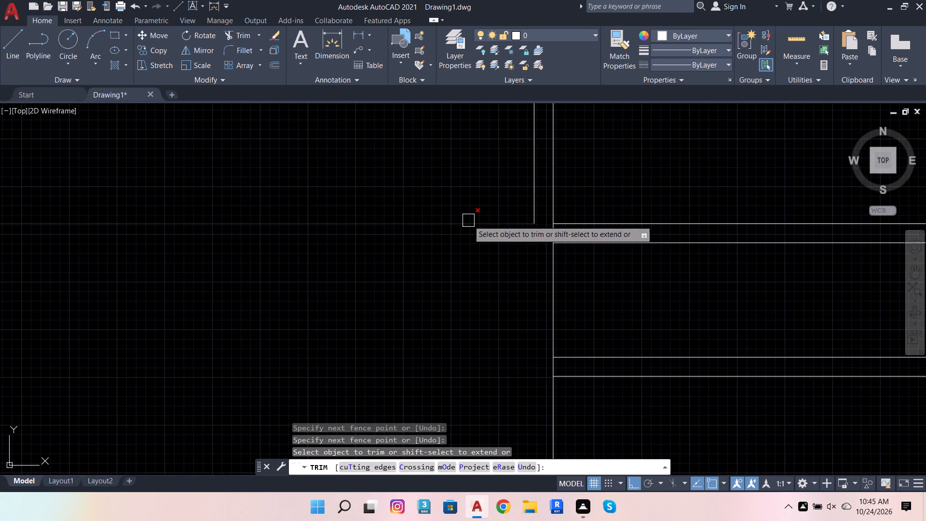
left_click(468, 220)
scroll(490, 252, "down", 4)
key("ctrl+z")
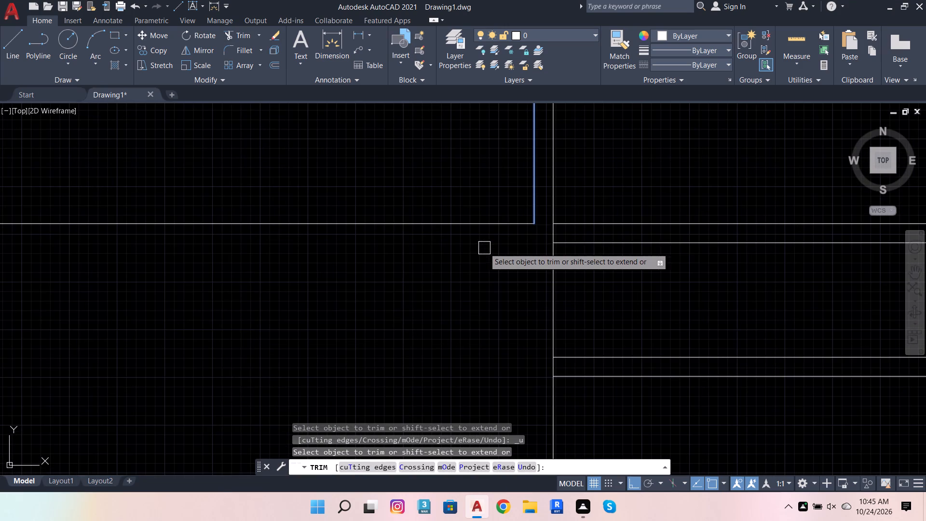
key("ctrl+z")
Trim the horizontal line's overhang west of the outline and the inner west line's piece between the upper middle pair, then finish trimming.
left_click(457, 223)
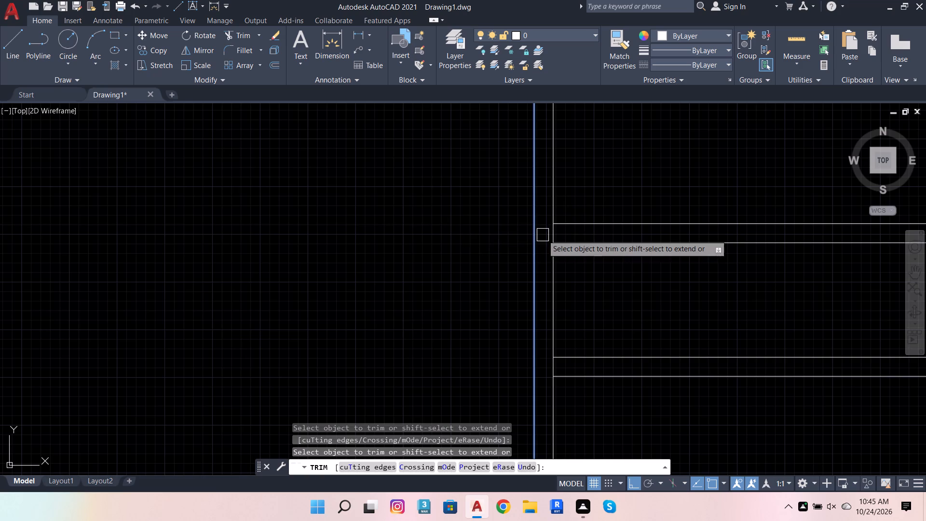
scroll(543, 235, "up", 3)
left_click(562, 233)
left_click(620, 225)
scroll(388, 246, "down", 6)
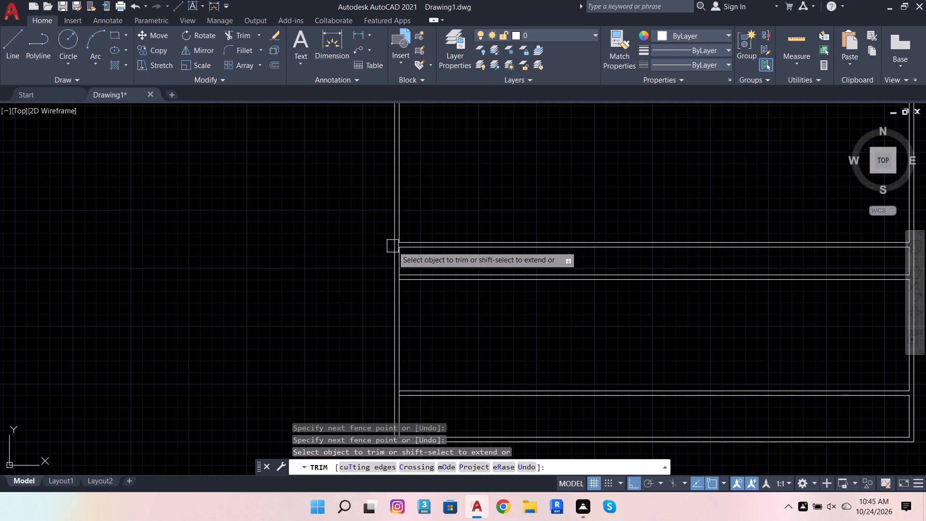
scroll(532, 251, "down", 4)
key("Escape")
scroll(590, 238, "up", 2)
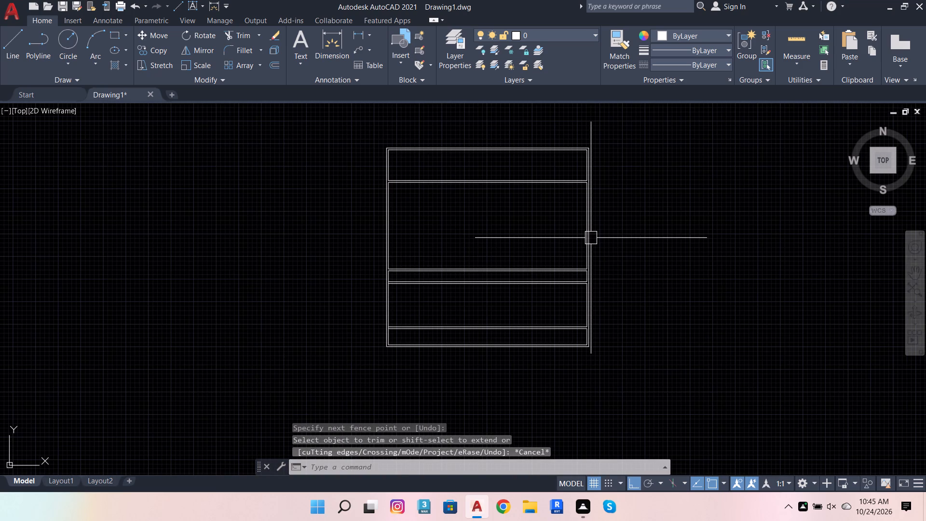
key("Escape")
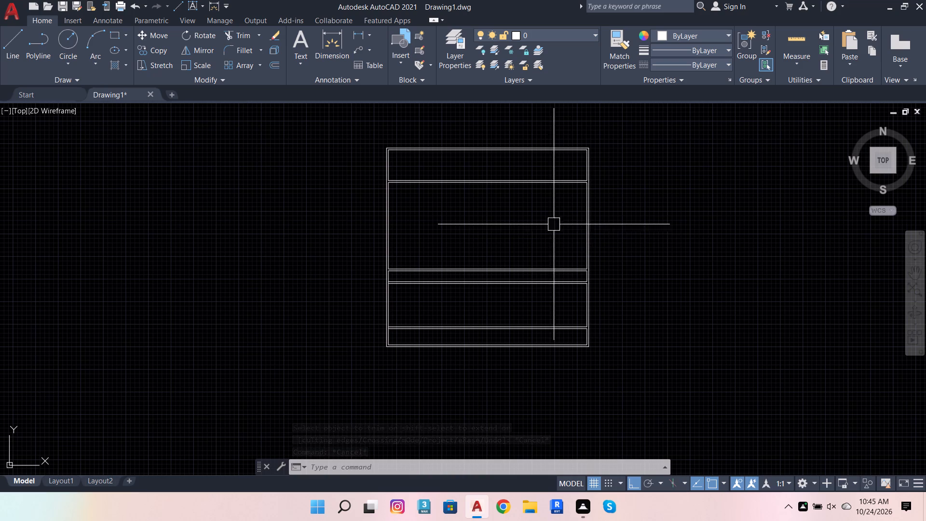
Offset the inner west line's segment between the northernmost and upper middle pairs 3' to the east.
scroll(385, 200, "up", 2)
left_click(394, 180)
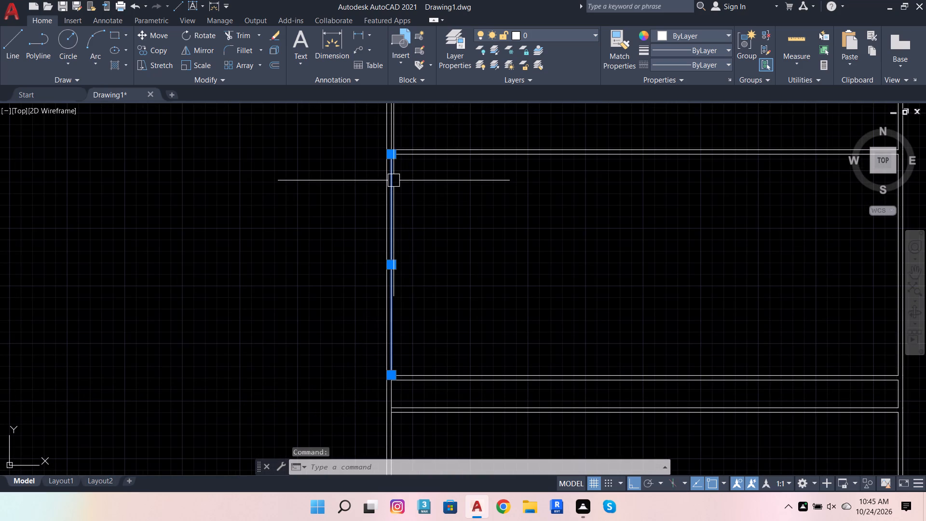
left_click(276, 68)
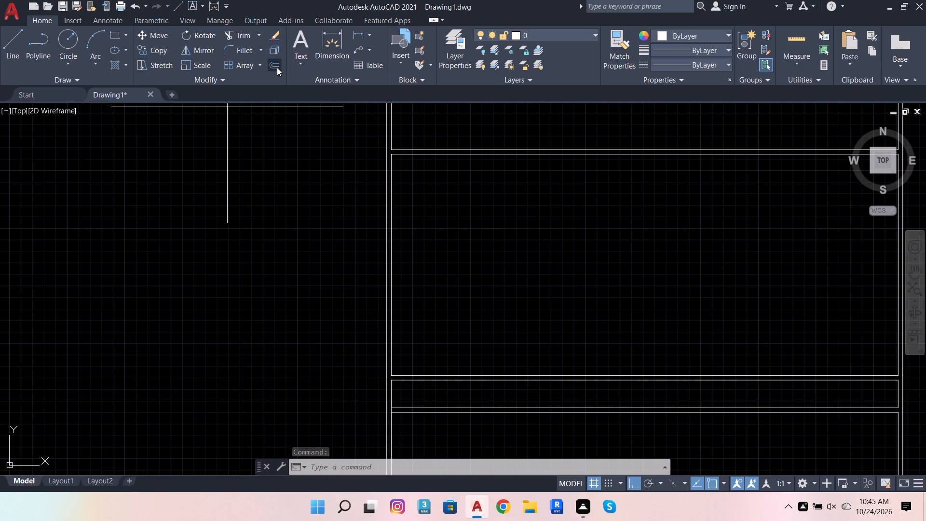
left_click(392, 155)
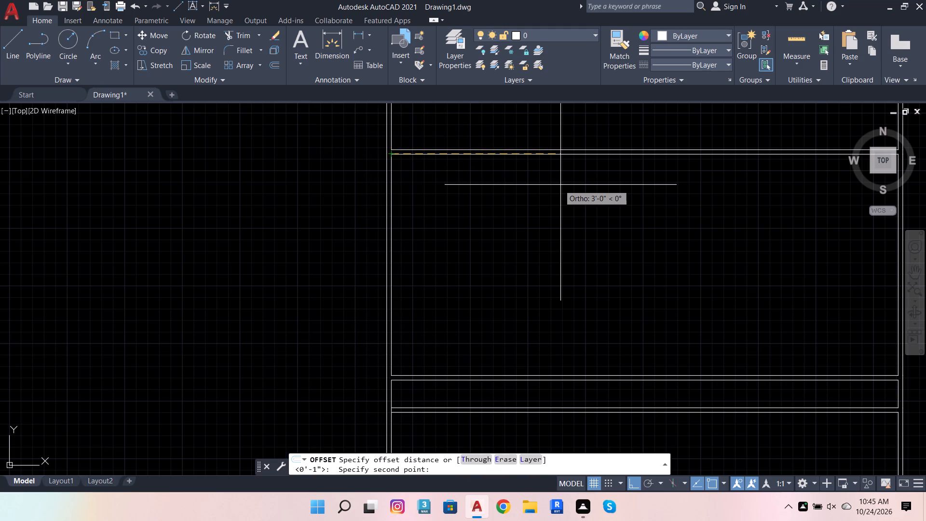
type("3'")
key("Return")
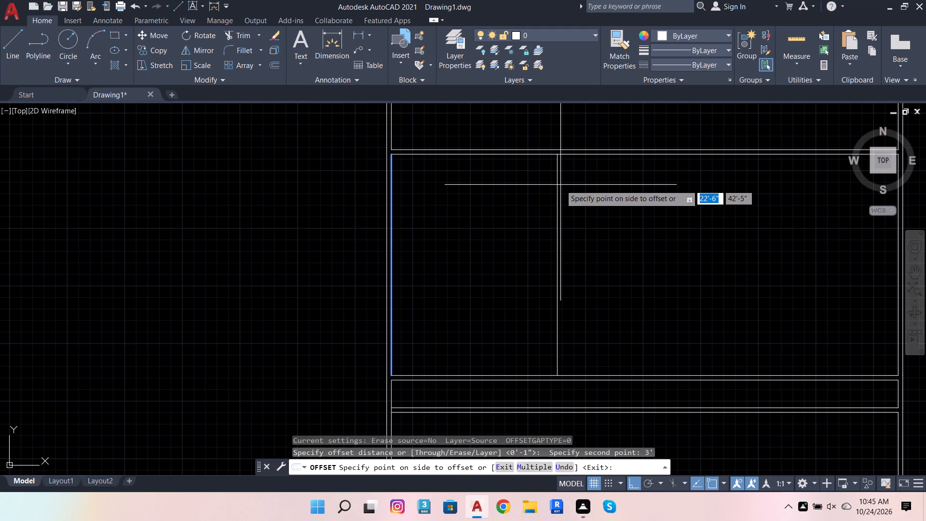
left_click(560, 185)
Offset the inner west line's lower segment, below the upper middle pair, 3' to the east.
scroll(545, 163, "down", 2)
scroll(545, 265, "up", 1)
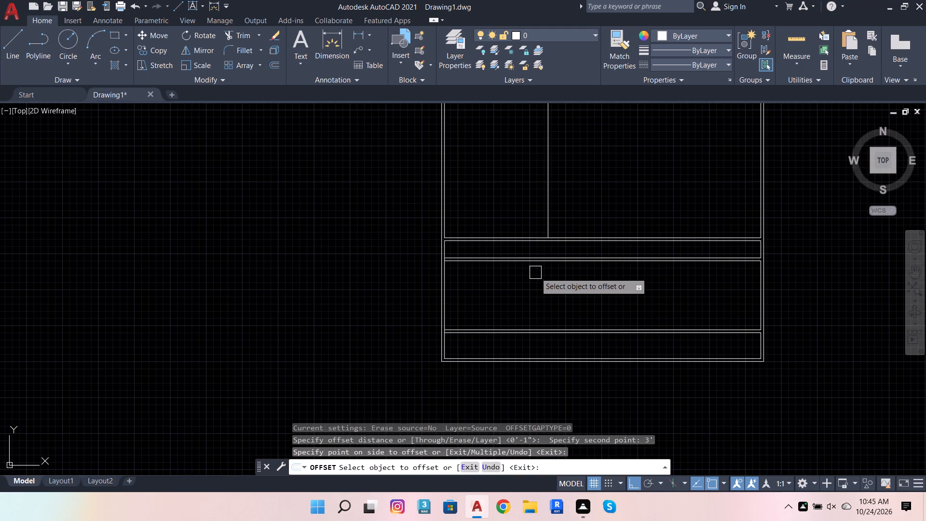
scroll(491, 252, "up", 2)
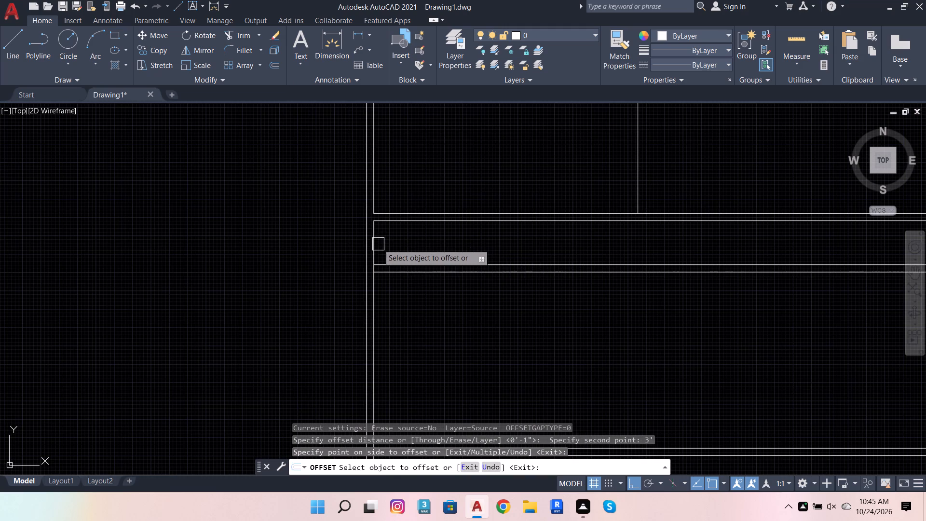
left_click(378, 244)
left_click(512, 239)
scroll(500, 248, "down", 4)
scroll(536, 258, "up", 2)
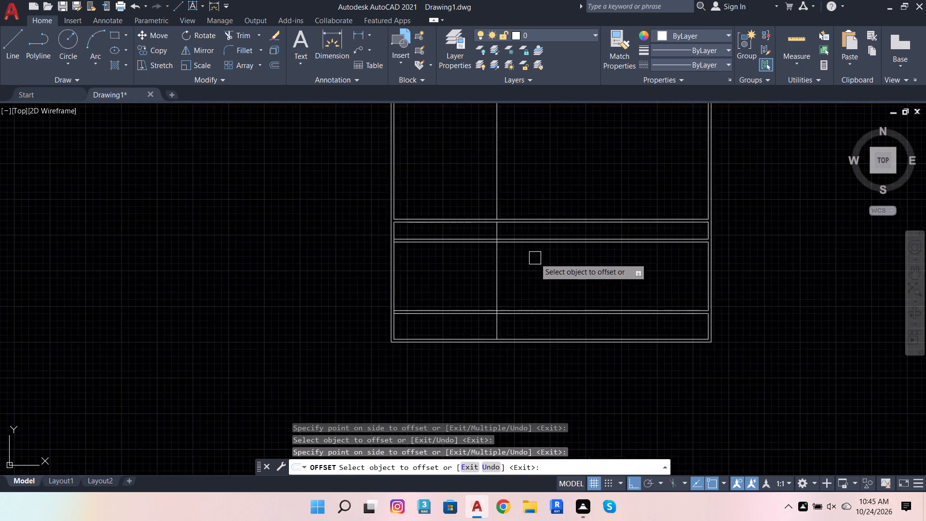
scroll(530, 257, "up", 1)
Trim the inner west line's short pieces between the lines of the two southern horizontal pairs.
left_click(240, 39)
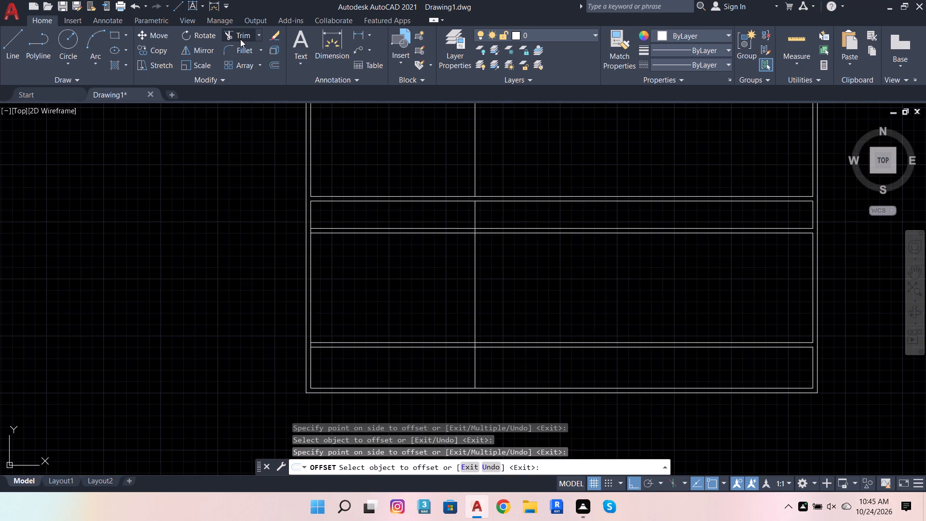
scroll(333, 259, "up", 3)
scroll(225, 141, "up", 2)
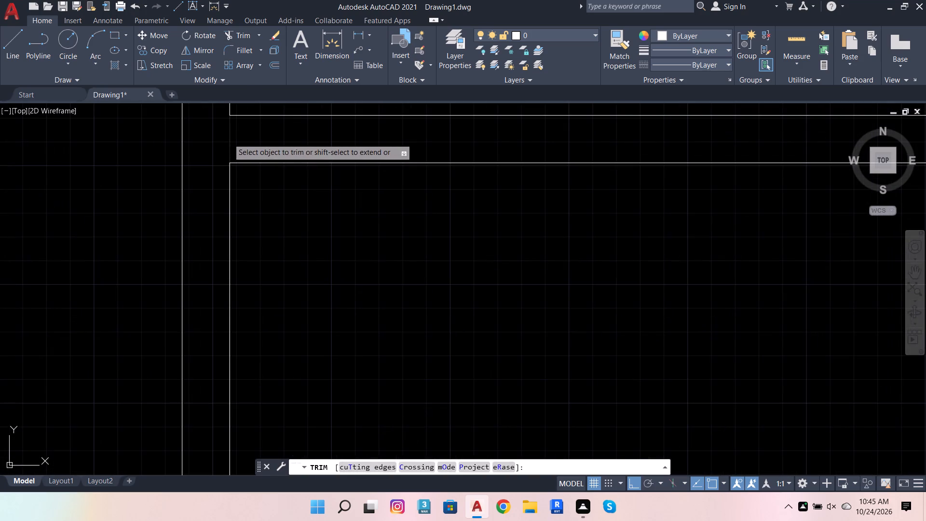
left_click(228, 138)
scroll(379, 185, "down", 4)
scroll(364, 369, "up", 3)
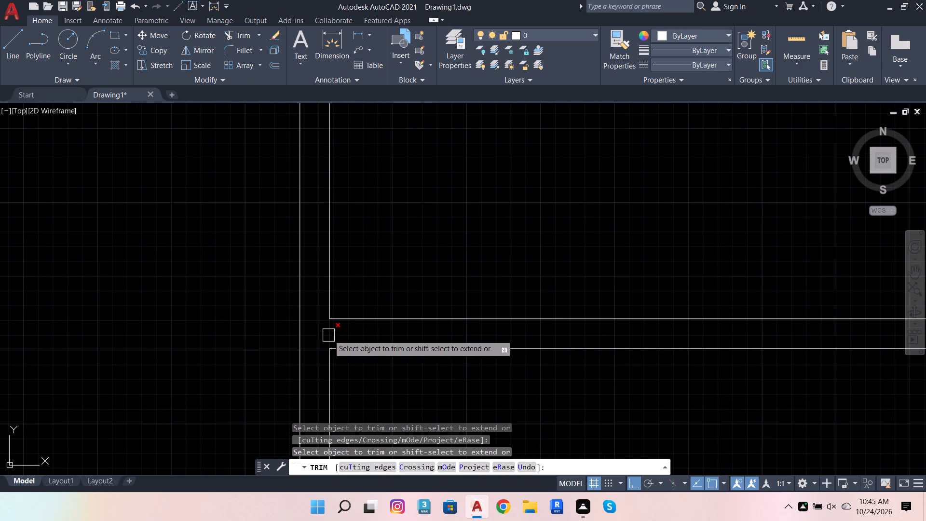
left_click(328, 335)
scroll(396, 368, "down", 5)
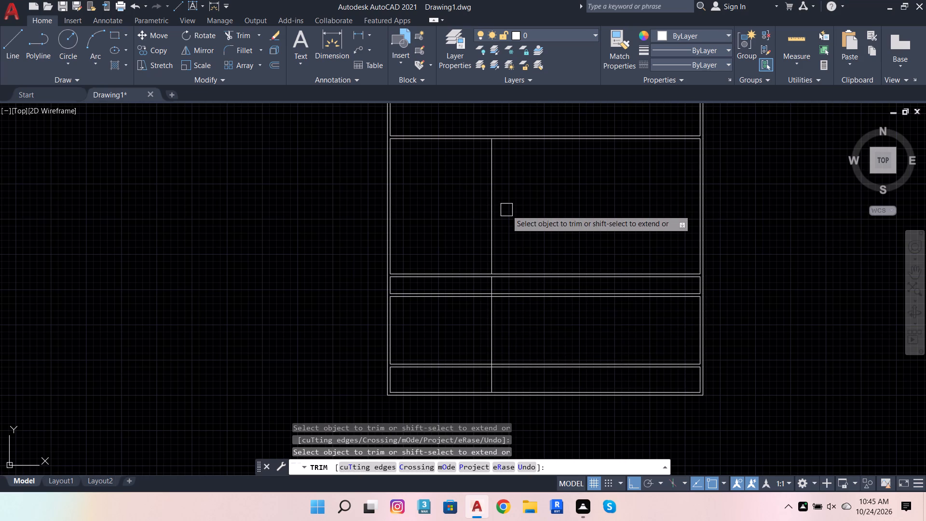
key("Escape")
Offset both the upper and the lower new vertical lines 1" to the east.
left_click(487, 216)
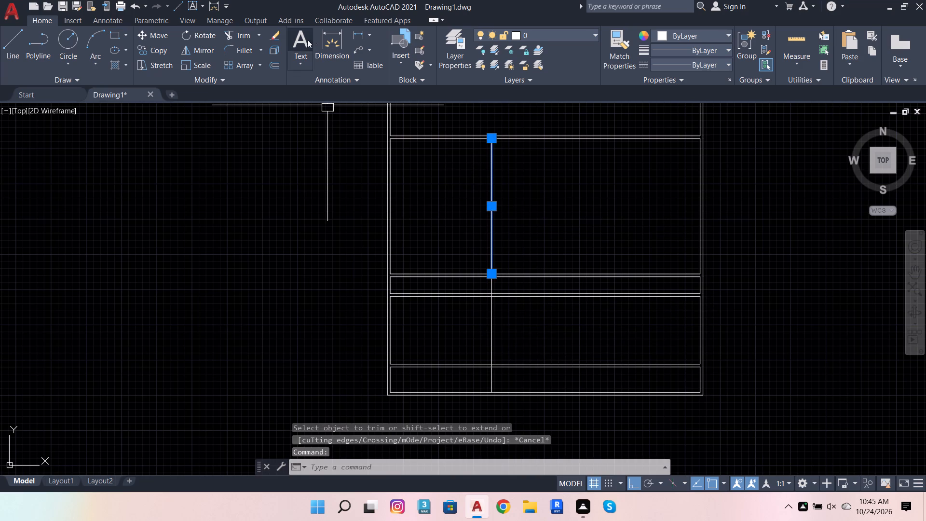
left_click(274, 63)
left_click(489, 141)
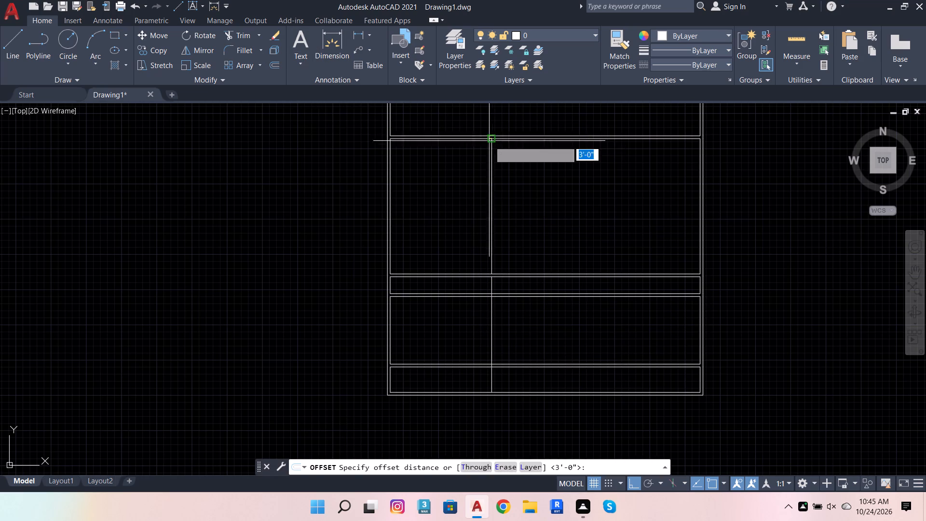
key("1")
key("Return")
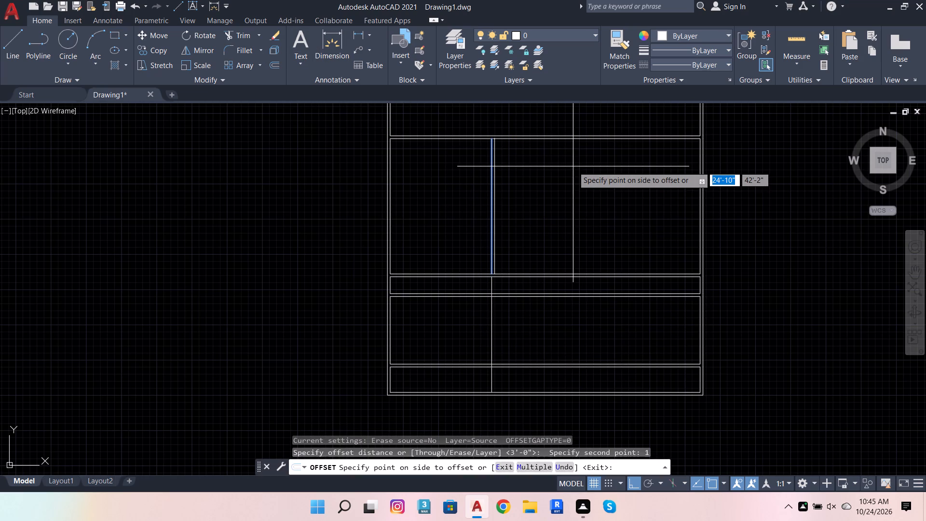
left_click(573, 166)
scroll(509, 299, "up", 2)
left_click(460, 270)
left_click(526, 270)
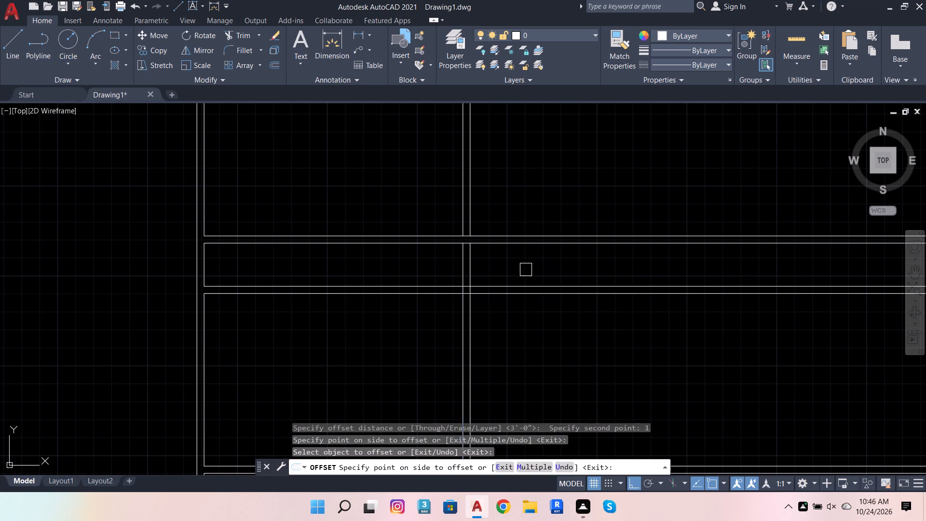
Trim the overlapping line pieces where the vertical pair crosses the two southern horizontal pairs, and finish trimming.
left_click(241, 30)
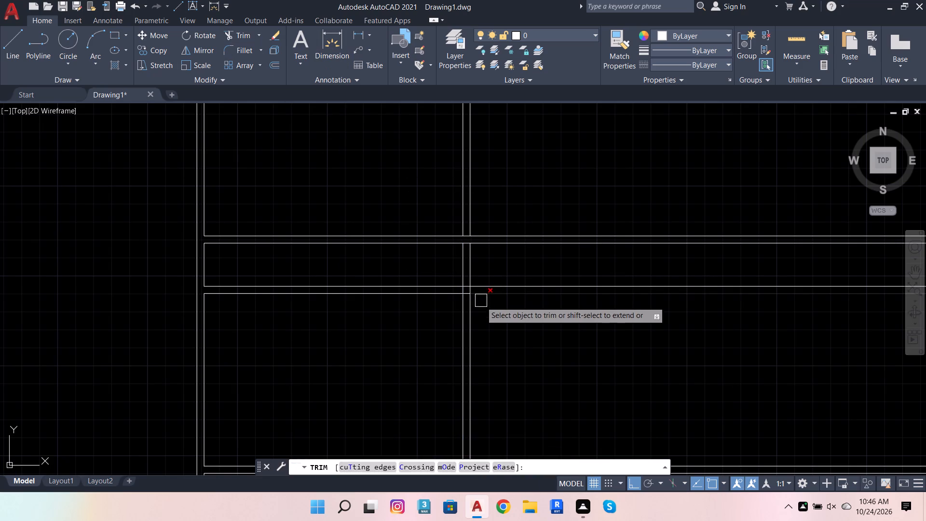
scroll(481, 302, "up", 3)
left_click(425, 228)
scroll(429, 224, "down", 5)
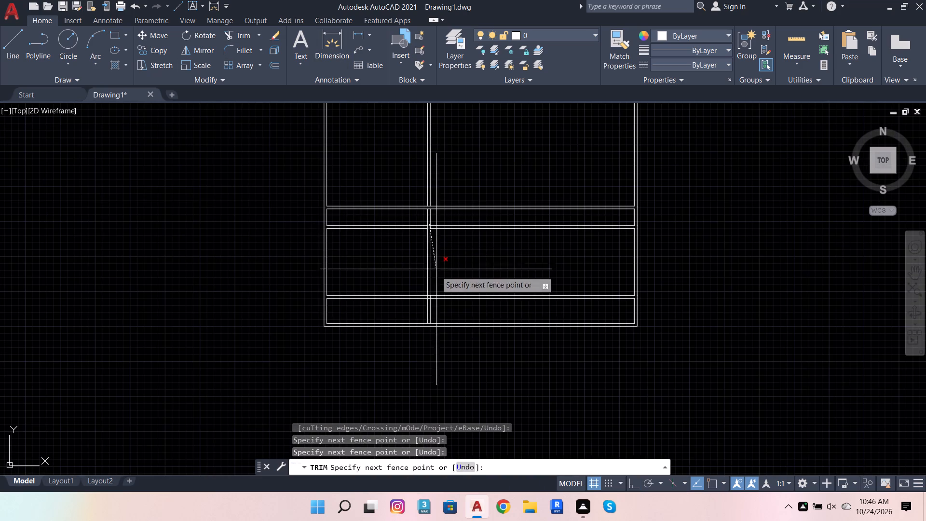
scroll(434, 317, "up", 1)
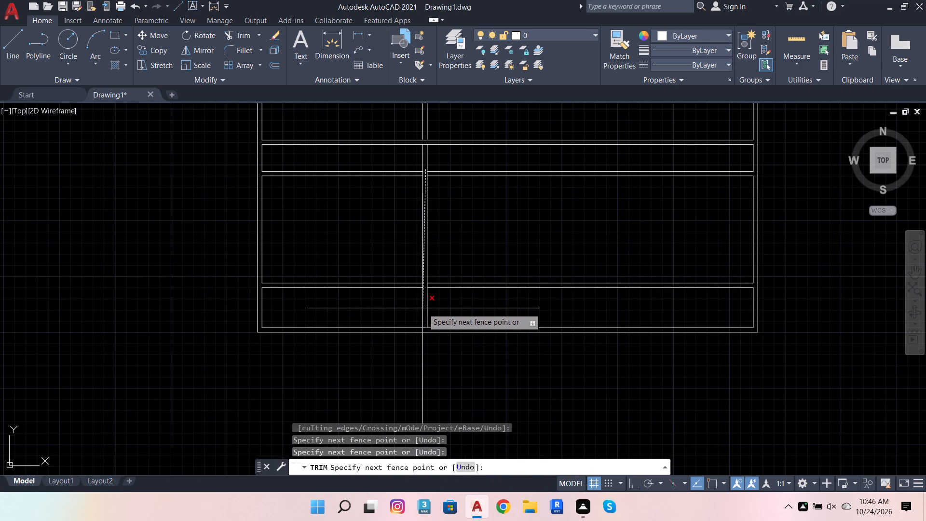
scroll(424, 308, "up", 1)
left_click(424, 308)
scroll(463, 336, "down", 2)
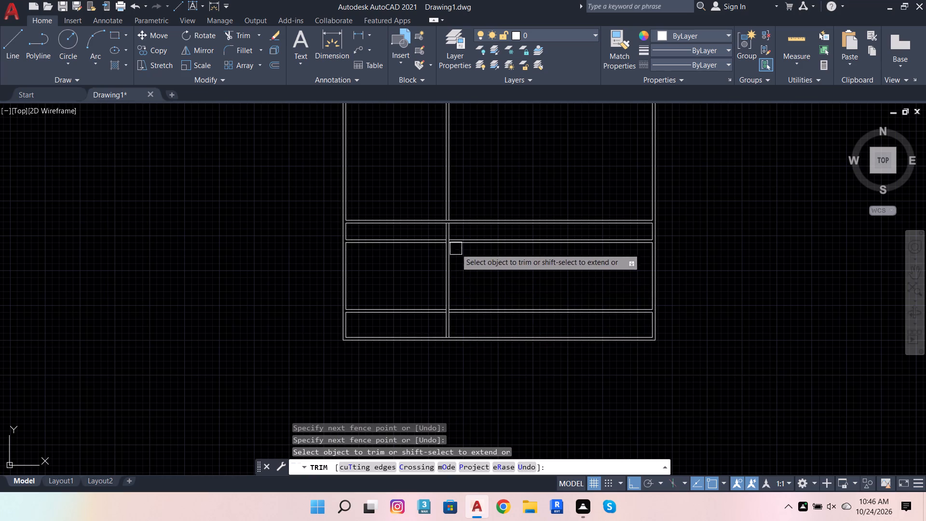
scroll(452, 222, "up", 6)
left_click(401, 178)
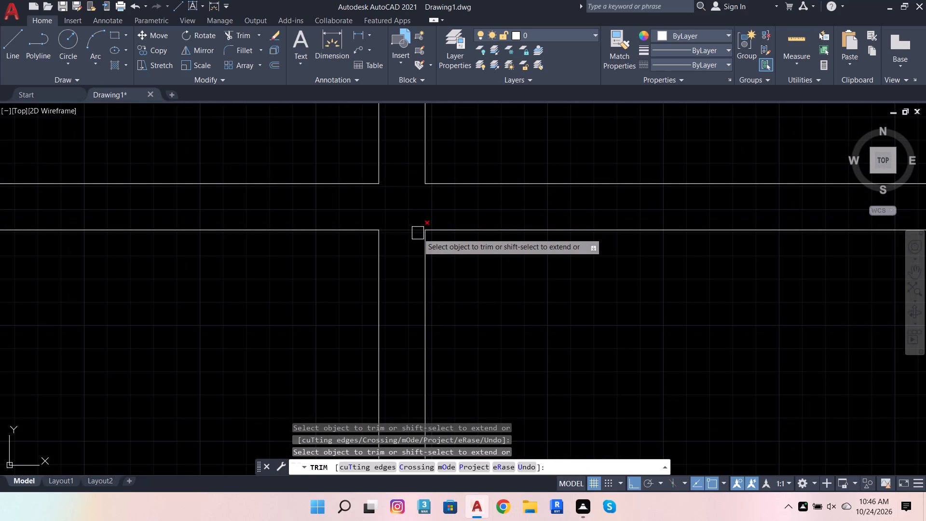
left_click(406, 231)
scroll(518, 263, "down", 6)
key("Escape")
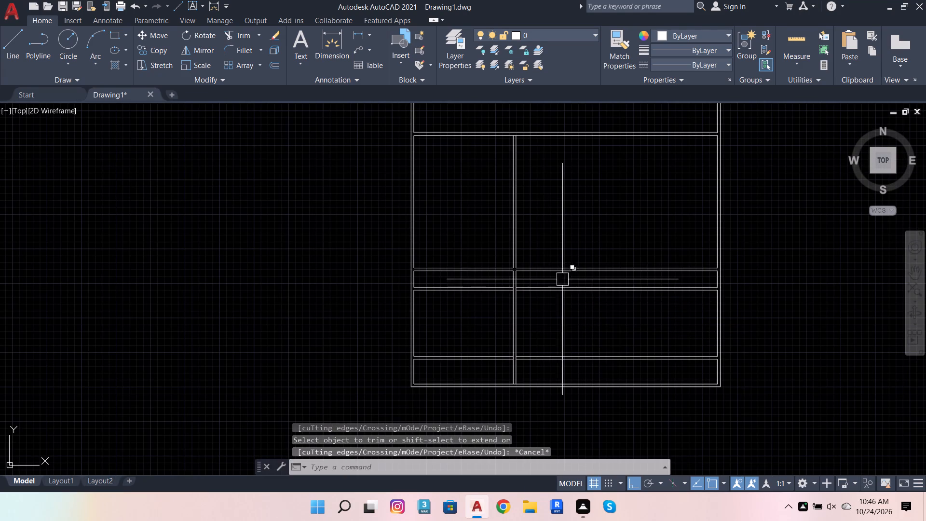
Offset the upper and lower segments of the vertical pair's east line 3' to the east.
left_click(532, 215)
left_click(489, 203)
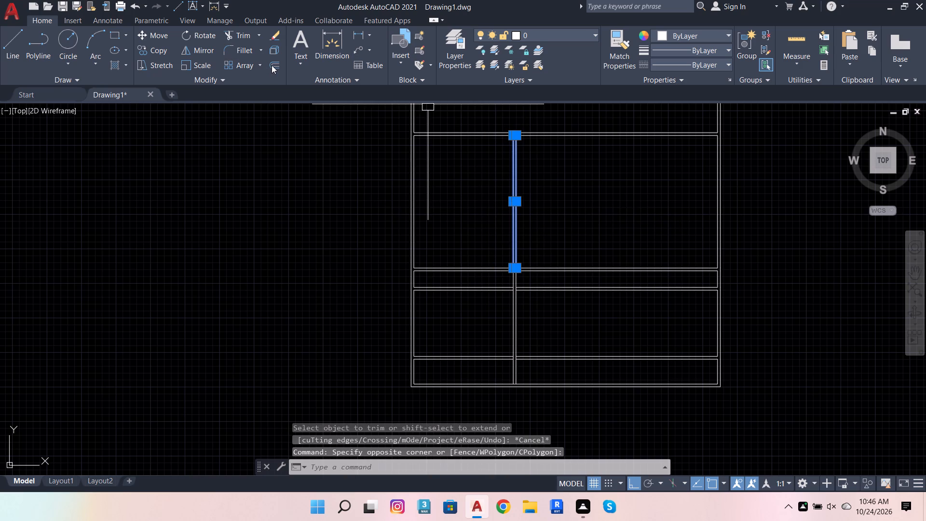
left_click(272, 65)
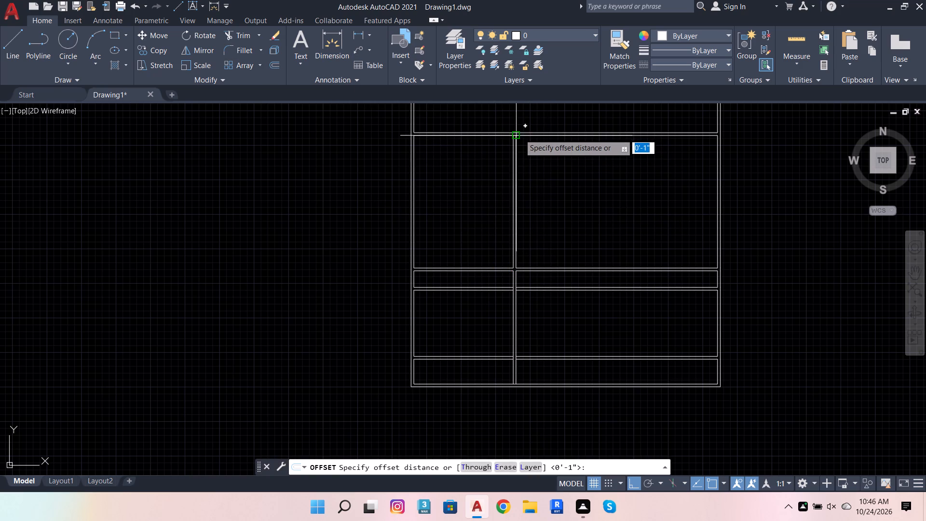
left_click(518, 136)
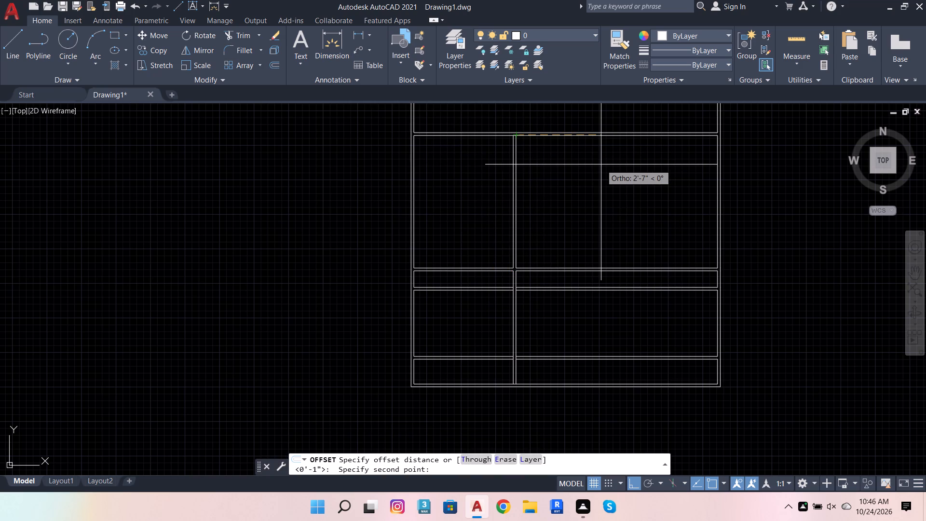
type("3'")
key("Return")
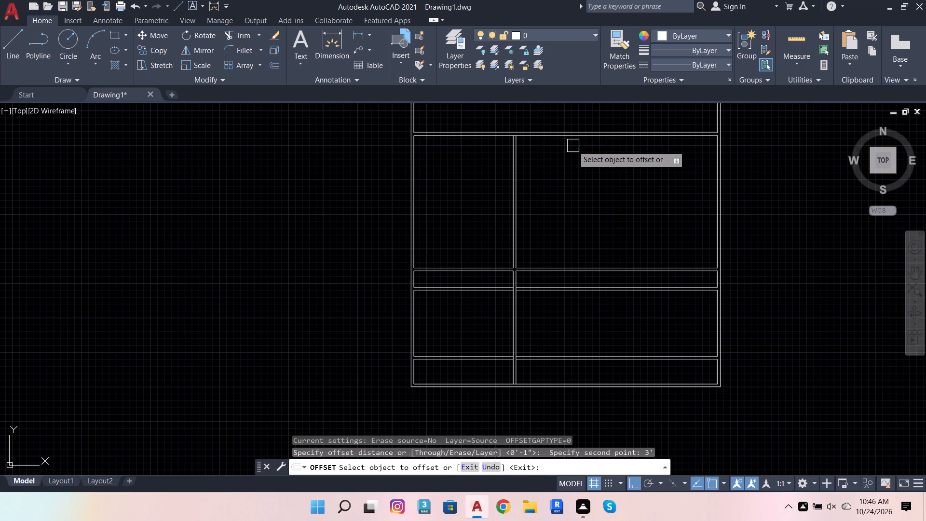
left_click(522, 158)
left_click(589, 167)
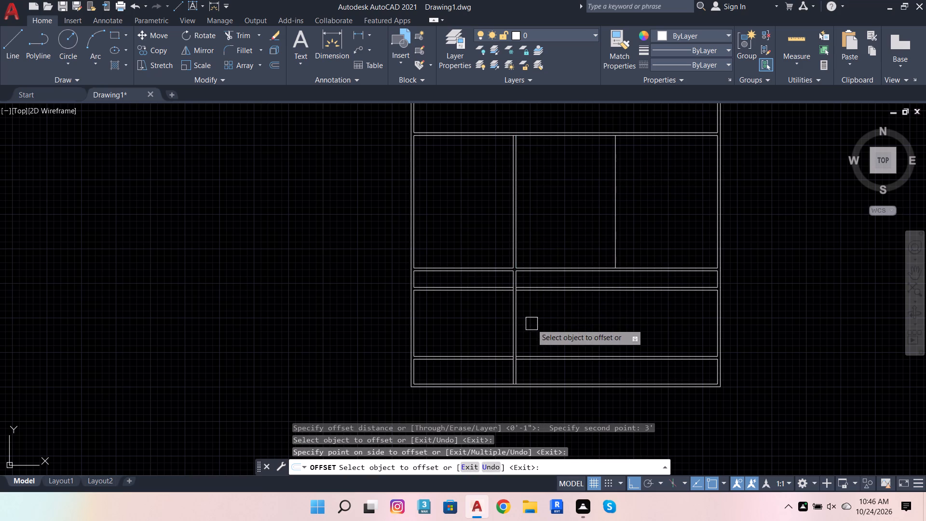
left_click_drag(519, 315, 524, 315)
left_click(550, 314)
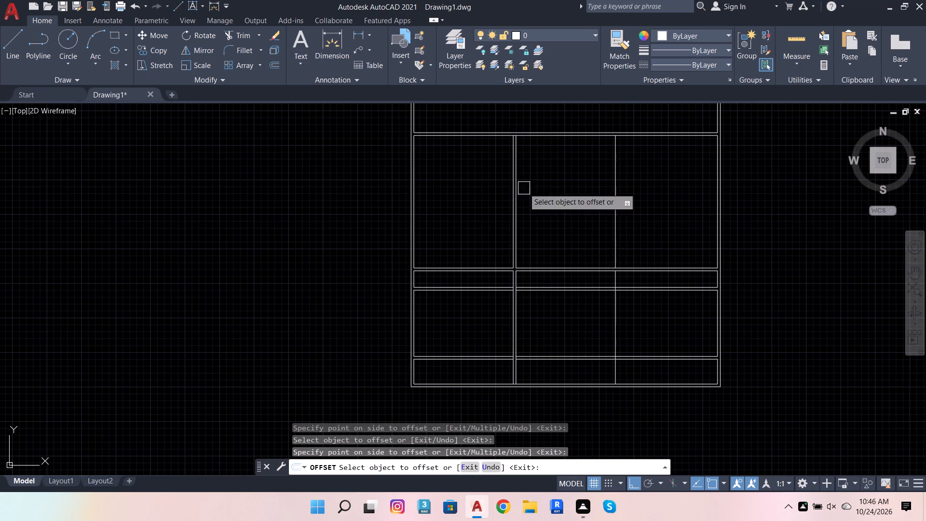
Offset the upper and lower segments of the easternmost single vertical line 1" to the east, and finish offsetting.
key("Escape")
left_click(282, 65)
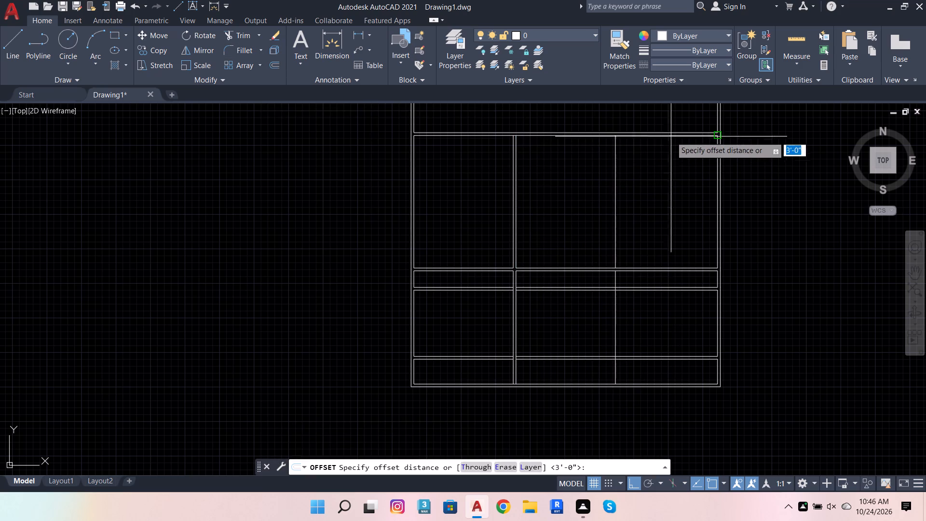
scroll(681, 135, "up", 2)
left_click(510, 139)
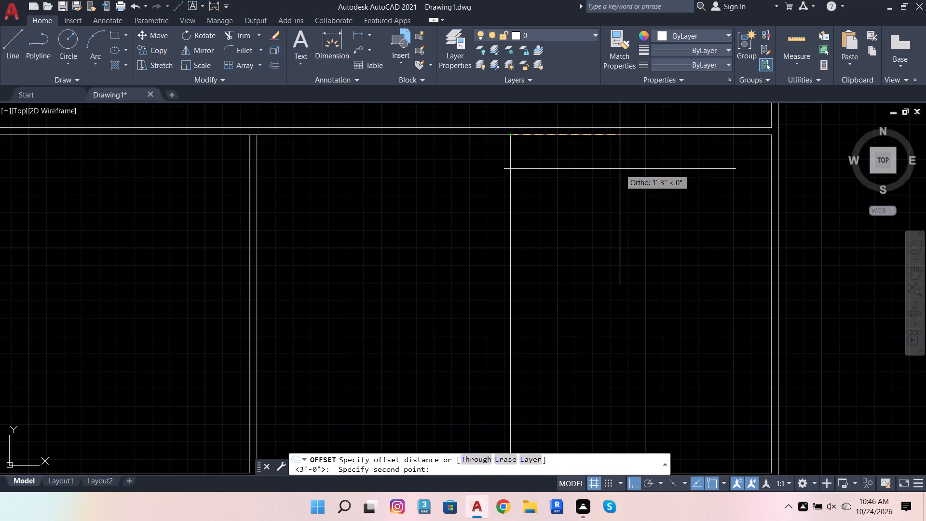
key("1")
key("Return")
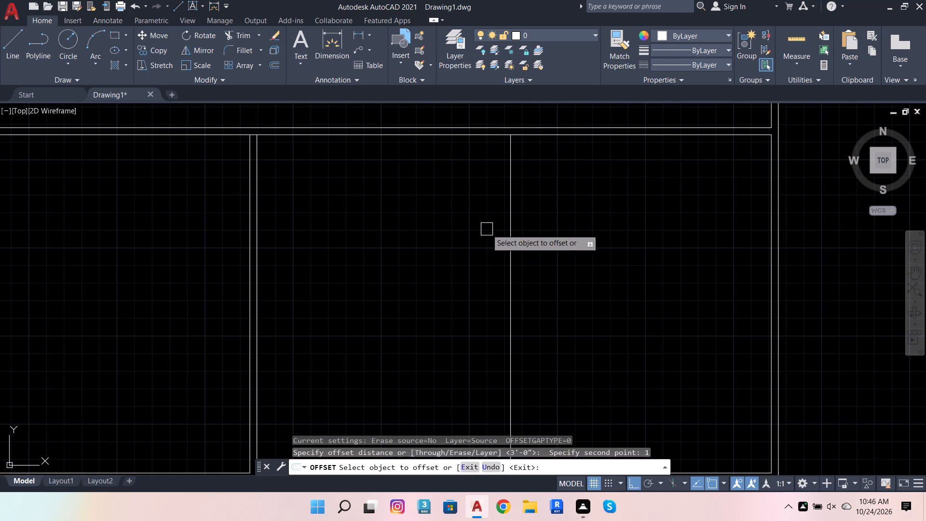
left_click(507, 222)
left_click(557, 226)
scroll(558, 227, "down", 5)
scroll(572, 296, "up", 3)
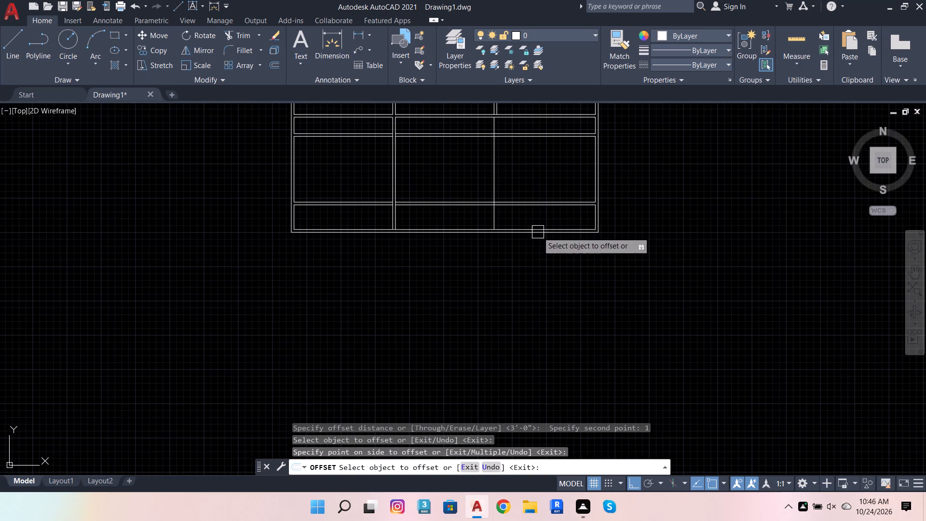
left_click(500, 176)
left_click(541, 184)
scroll(529, 236, "down", 4)
scroll(559, 192, "up", 3)
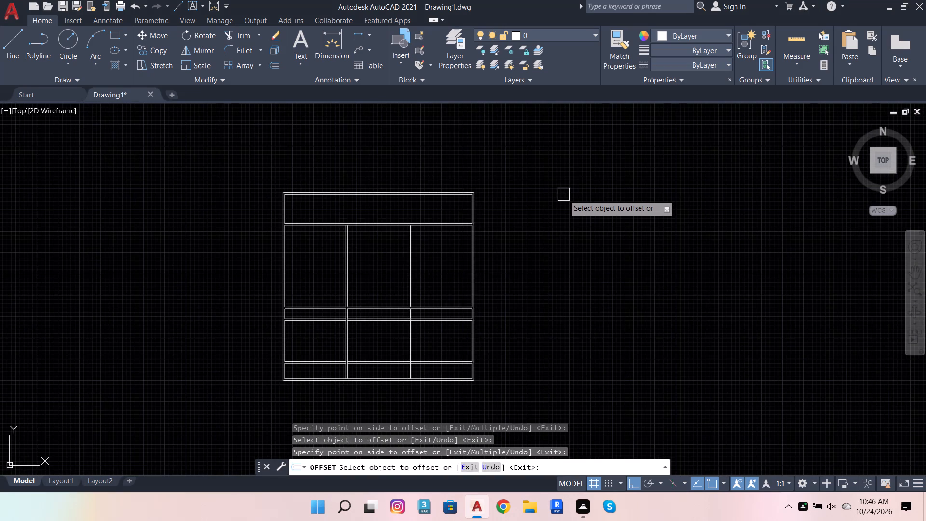
key("Escape")
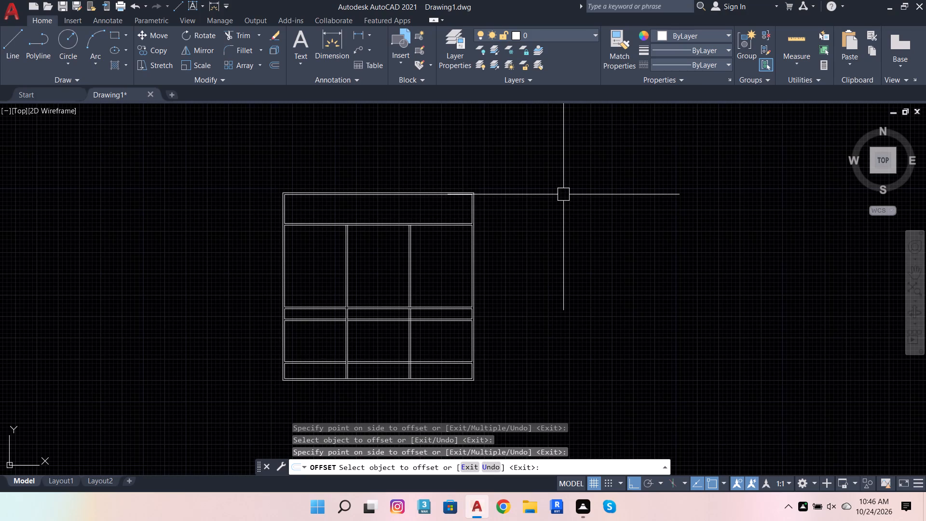
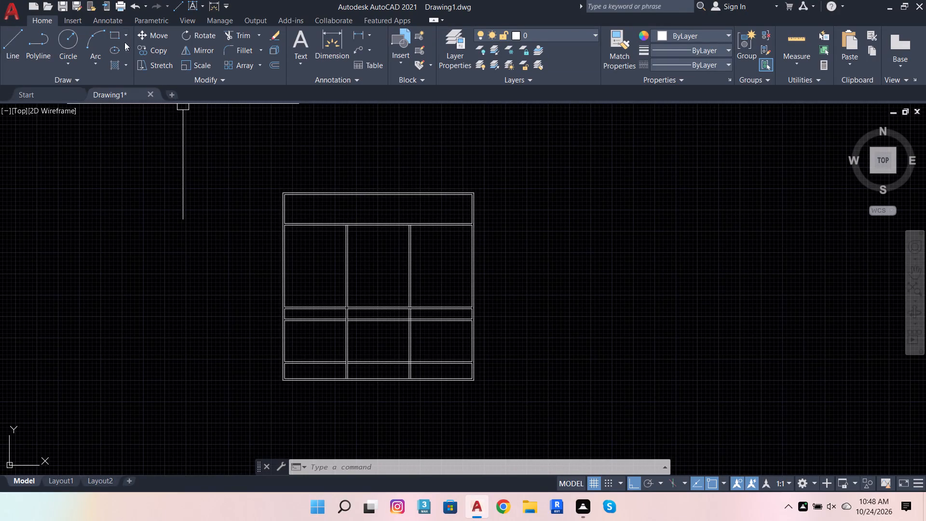
Dimension the clear width of the upper east bay, placing the dimension line just below the northern horizontal pair.
left_click(331, 41)
scroll(479, 233, "up", 3)
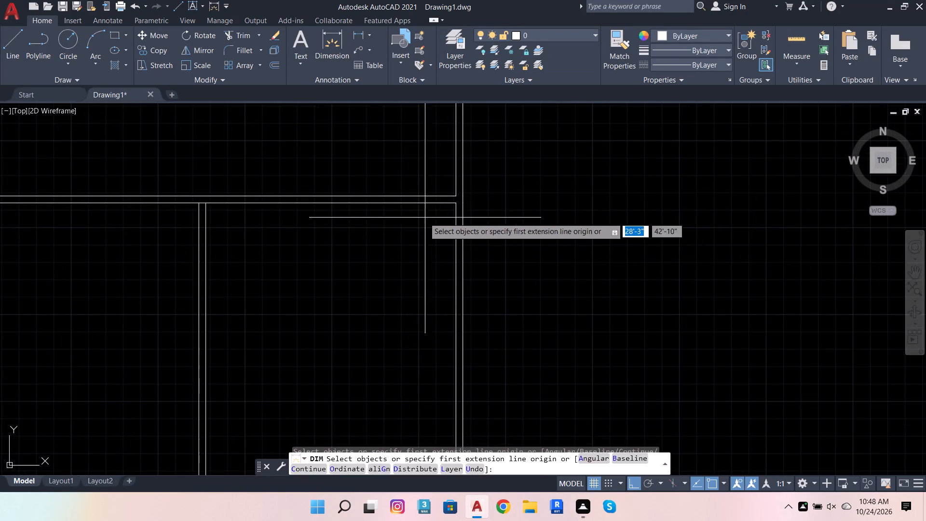
left_click(206, 208)
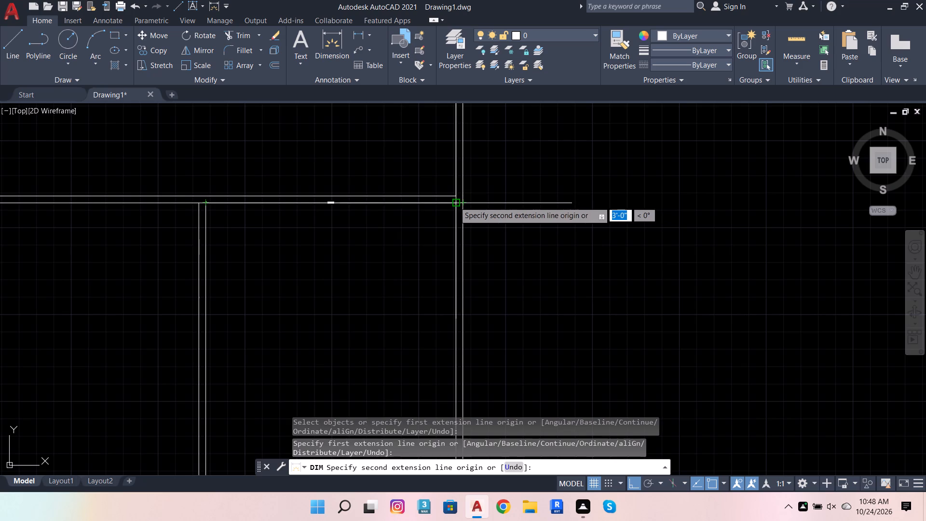
left_click(452, 202)
left_click(381, 251)
key("Escape")
key("Escape")
key("Escape")
key("Escape")
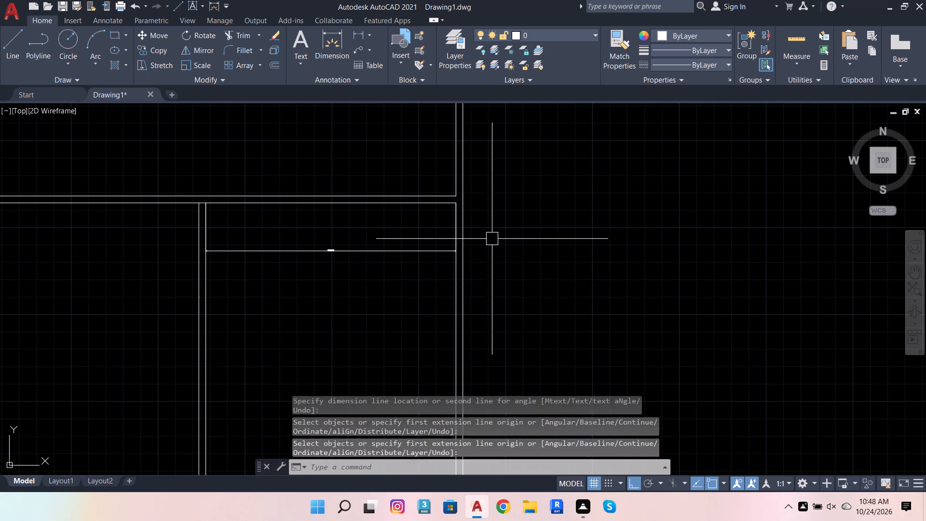
Modify the Standard dimension style so its primary linear units use the Architectural format.
type("DI")
key("m")
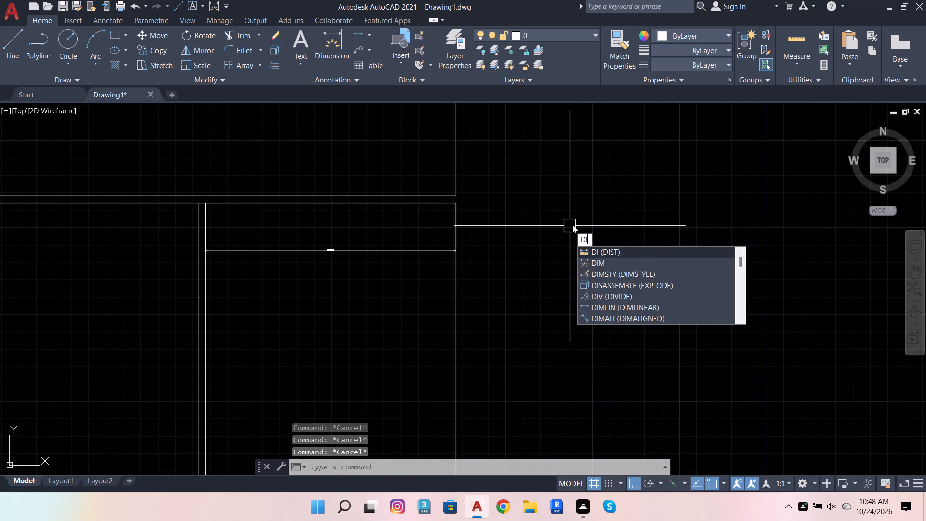
left_click(605, 262)
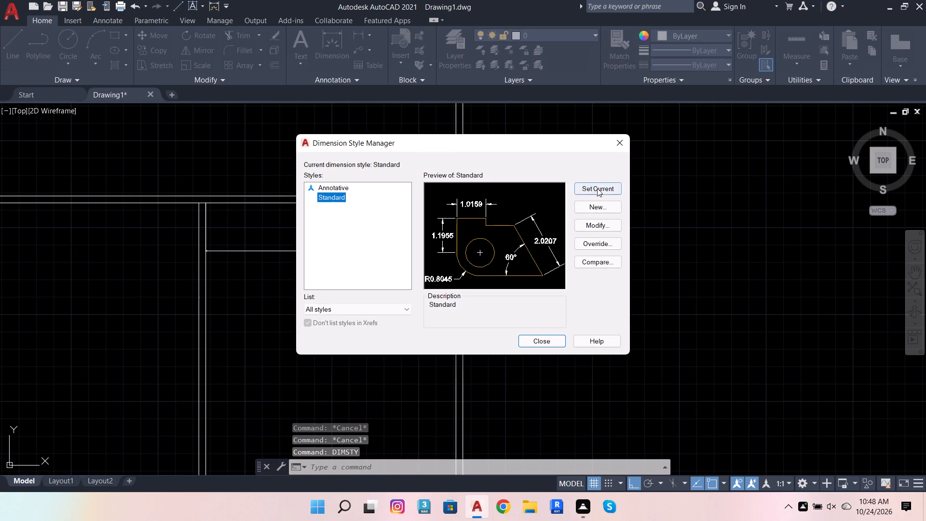
left_click(597, 225)
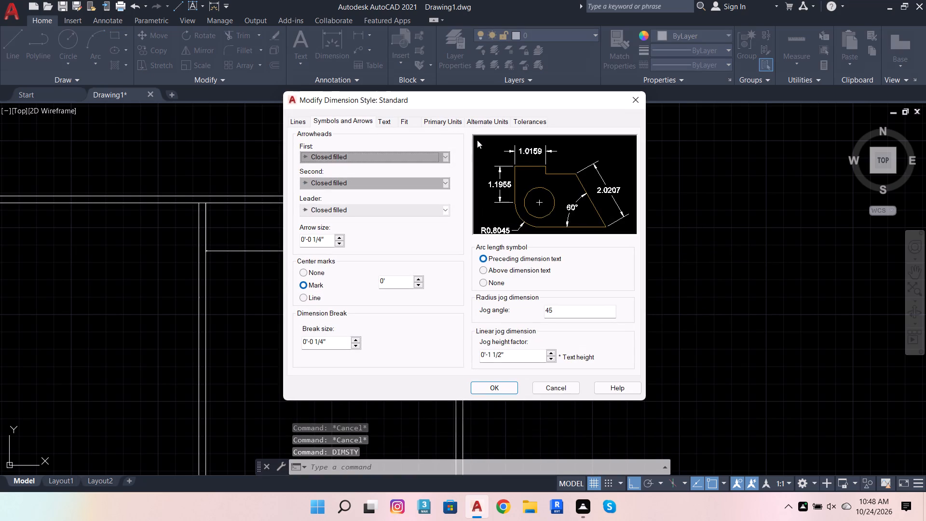
left_click(450, 123)
left_click(448, 145)
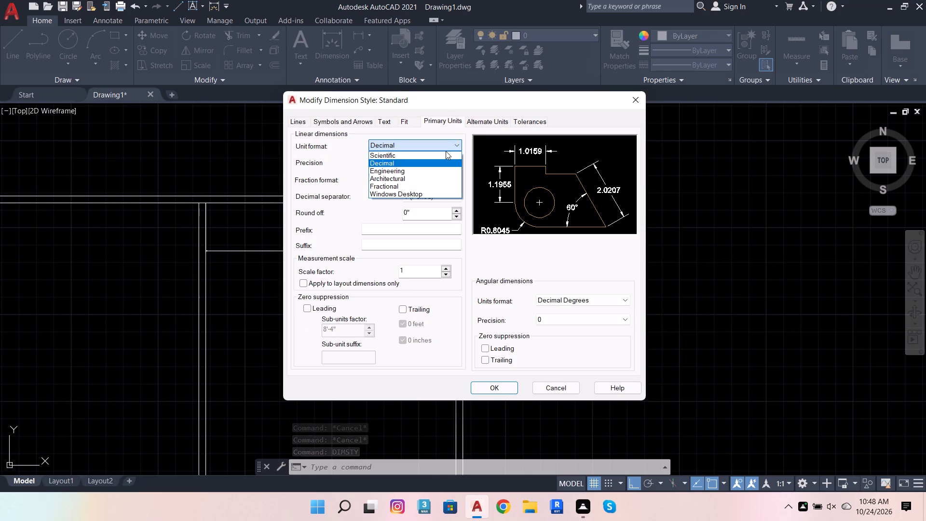
left_click(439, 177)
left_click(428, 162)
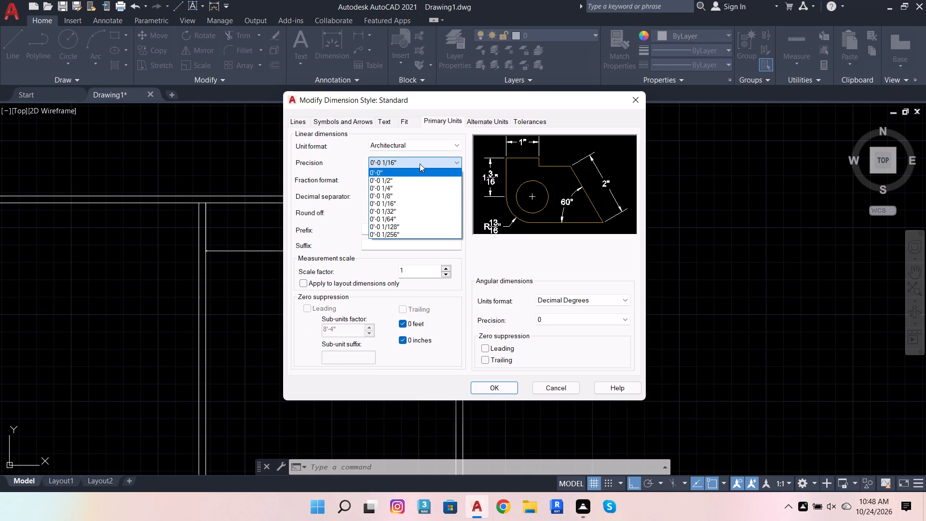
left_click(423, 168)
Set the style's text alignment to Aligned with dimension line.
left_click(386, 124)
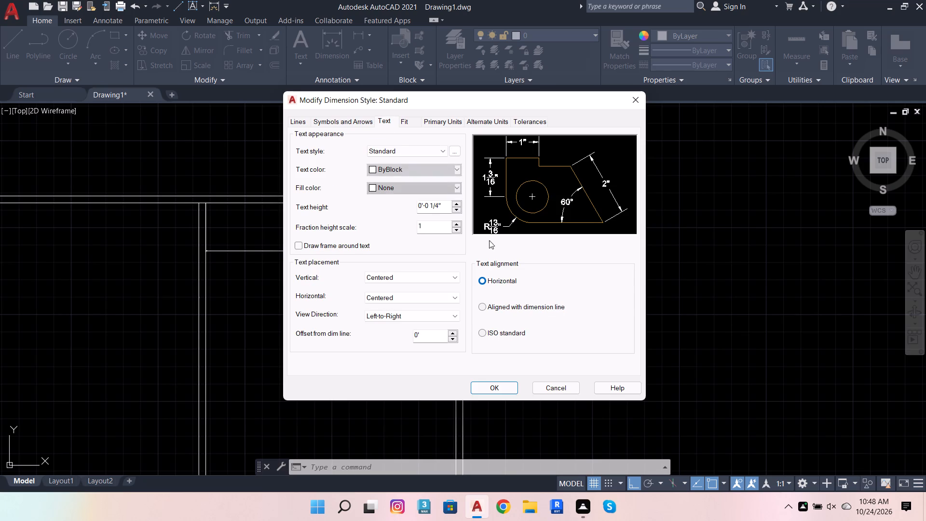
left_click(487, 307)
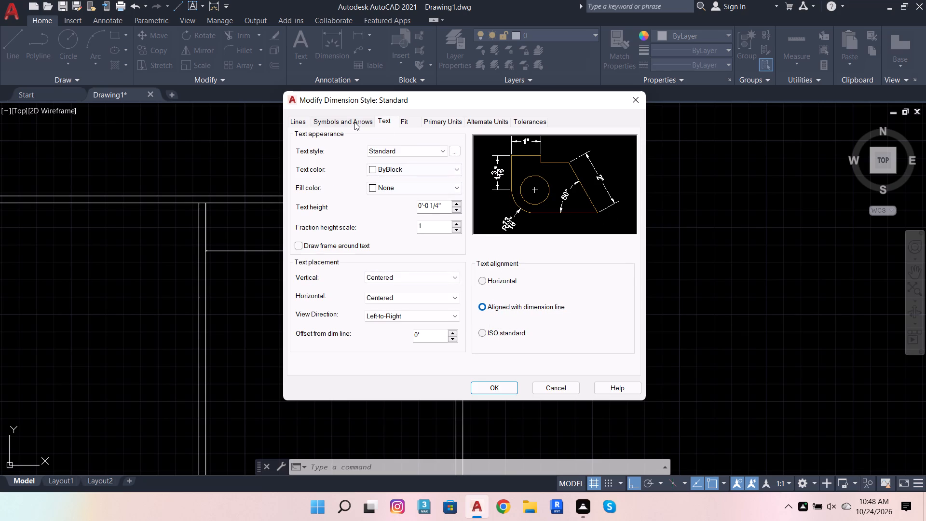
Set the first, second and leader arrowheads to Oblique and place the arc length symbol above the dimension text.
left_click(354, 122)
left_click(357, 156)
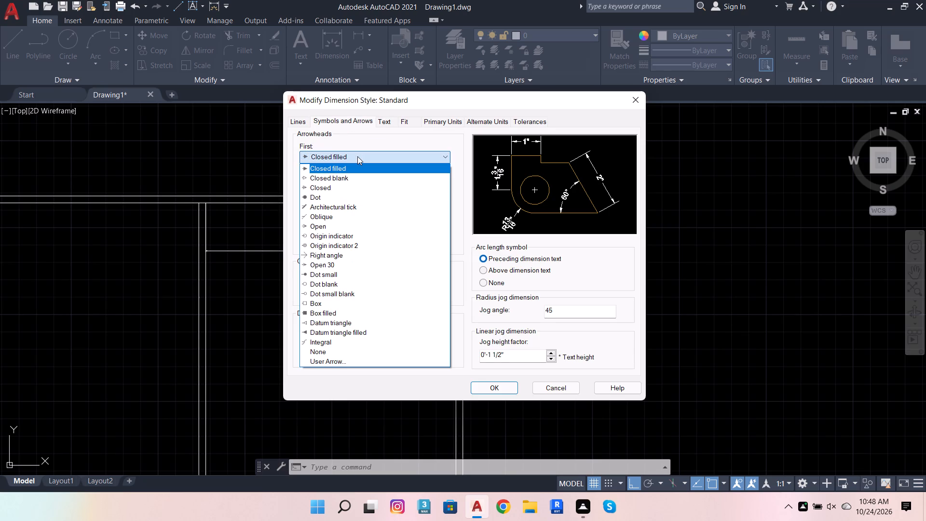
left_click(341, 220)
left_click(324, 207)
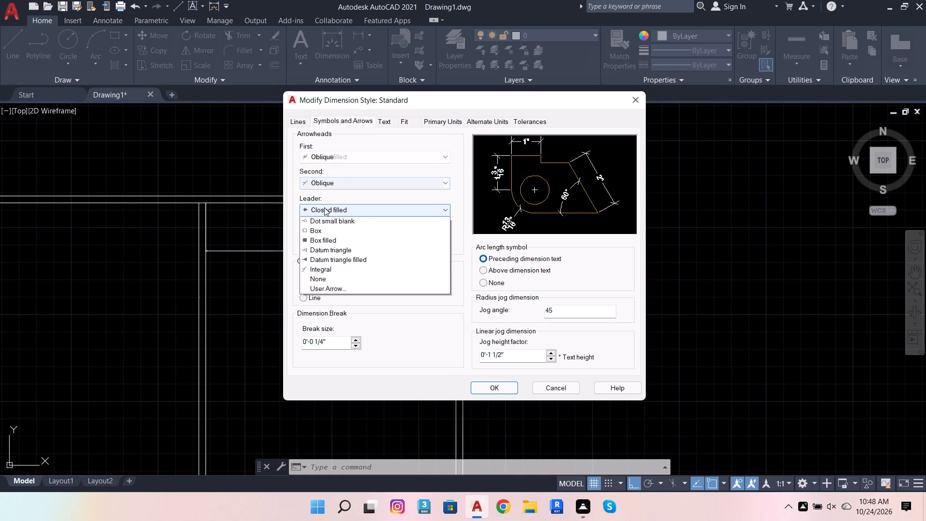
left_click(327, 269)
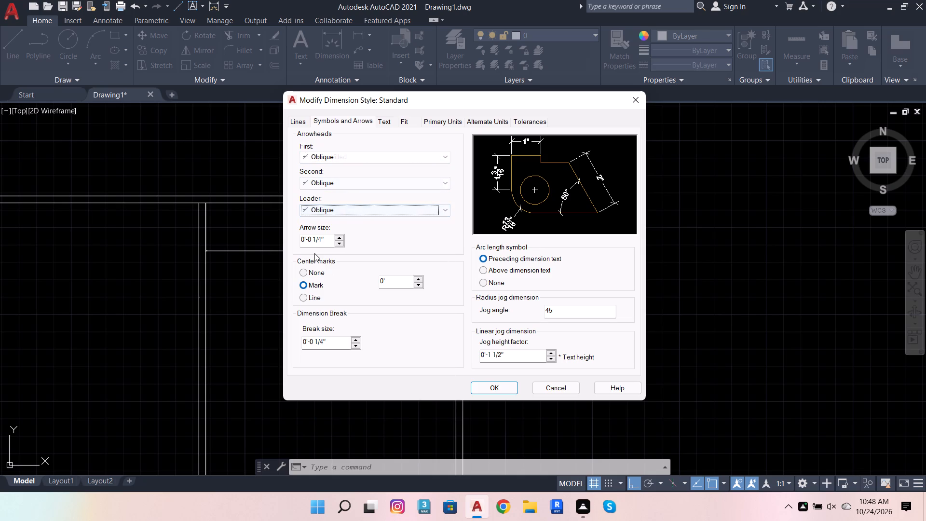
left_click(480, 271)
Set the arrow size to 1", save the style changes and make Standard the current dimension style.
left_click_drag(328, 241, 286, 240)
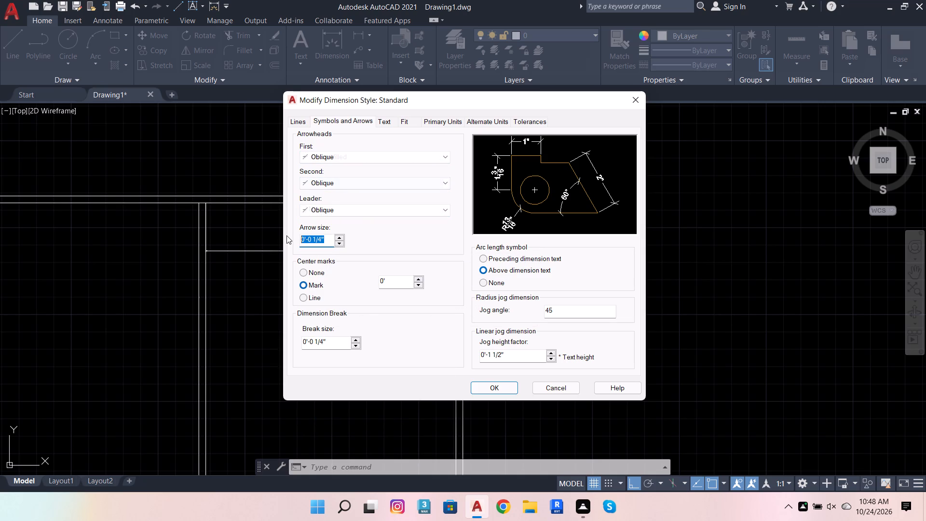
key("1")
key("Return")
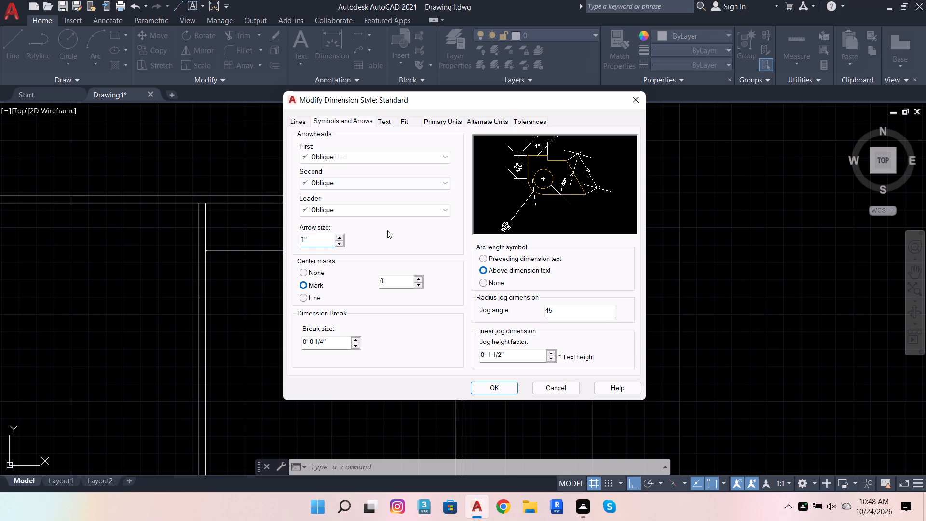
left_click(484, 388)
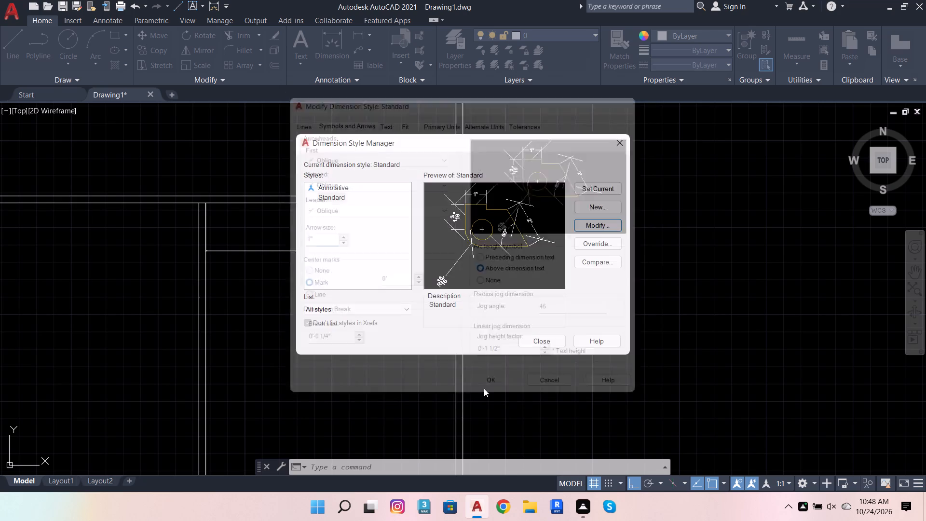
scroll(512, 293, "down", 2)
left_click(606, 190)
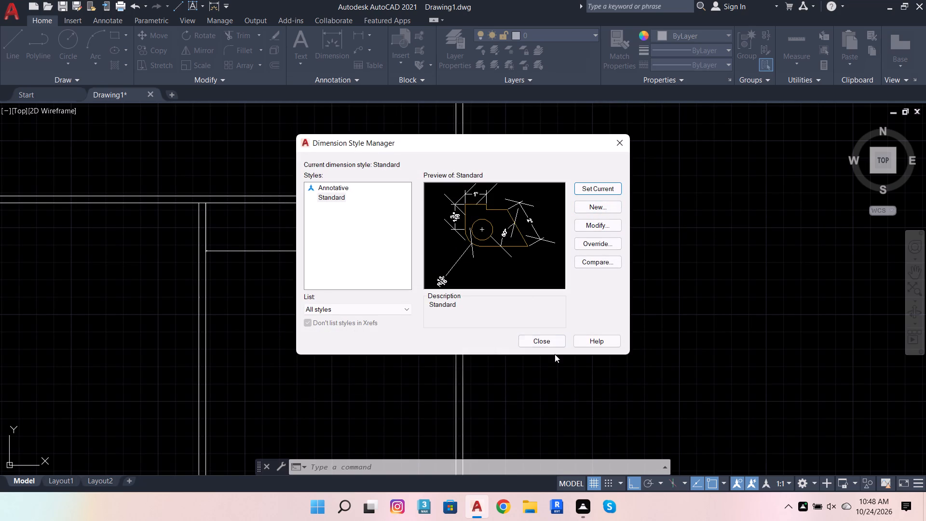
left_click(554, 343)
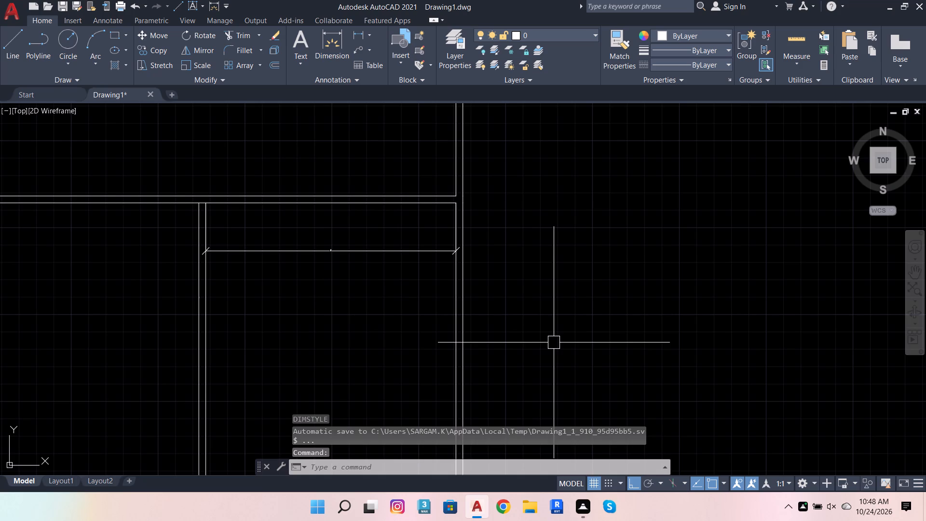
Examine the tick marks and text size of the dimension in the upper east bay.
scroll(581, 309, "down", 4)
scroll(537, 317, "up", 3)
scroll(579, 255, "up", 3)
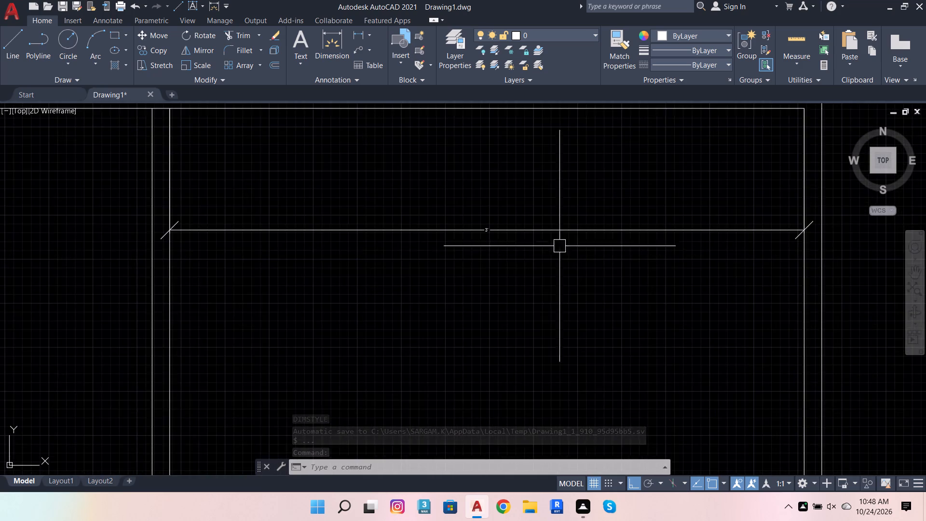
scroll(534, 236, "up", 3)
scroll(460, 271, "down", 7)
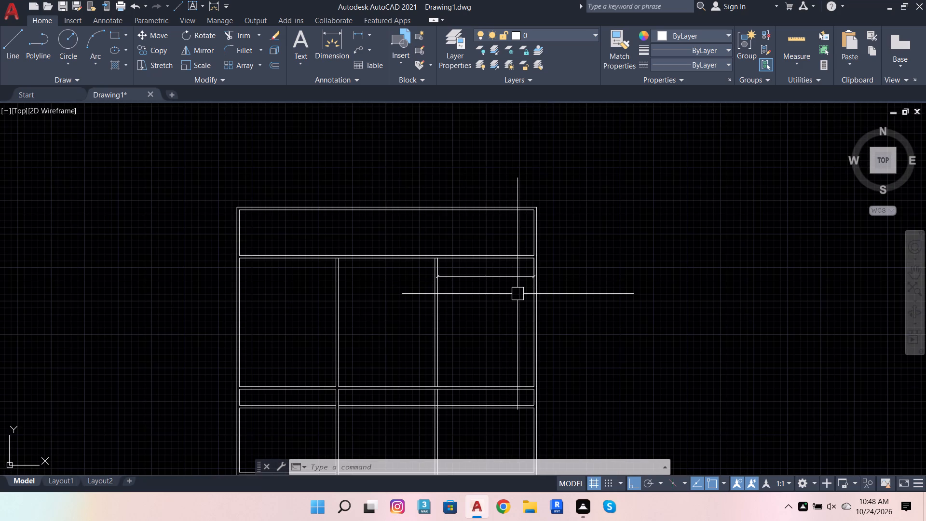
key("Escape")
key("Escape")
key("Escape")
key("Escape")
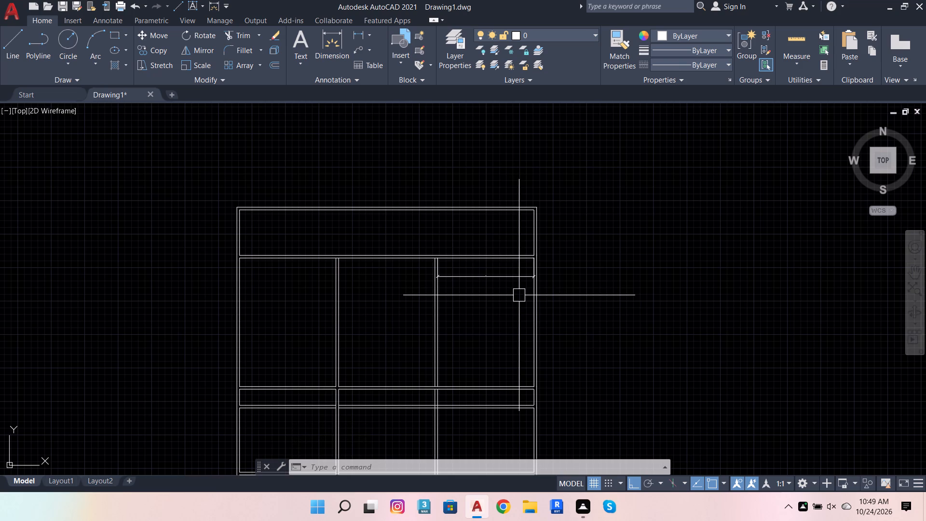
scroll(502, 290, "up", 3)
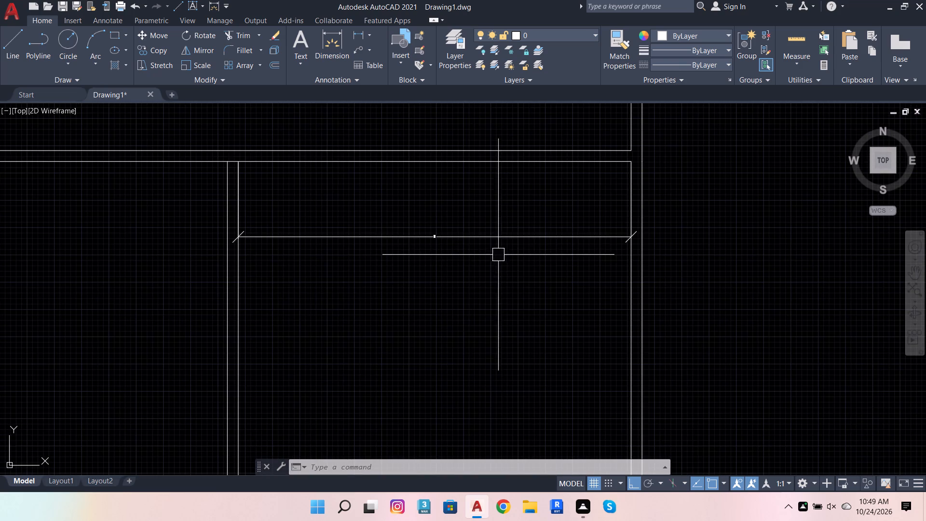
scroll(462, 236, "up", 2)
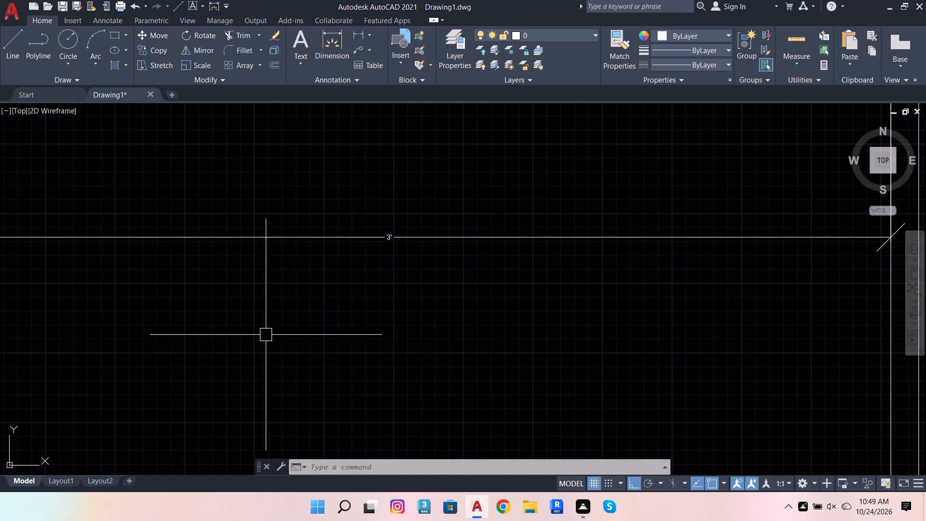
Set the Standard dimension style's text height to 4", save it and make the style current.
left_click(304, 470)
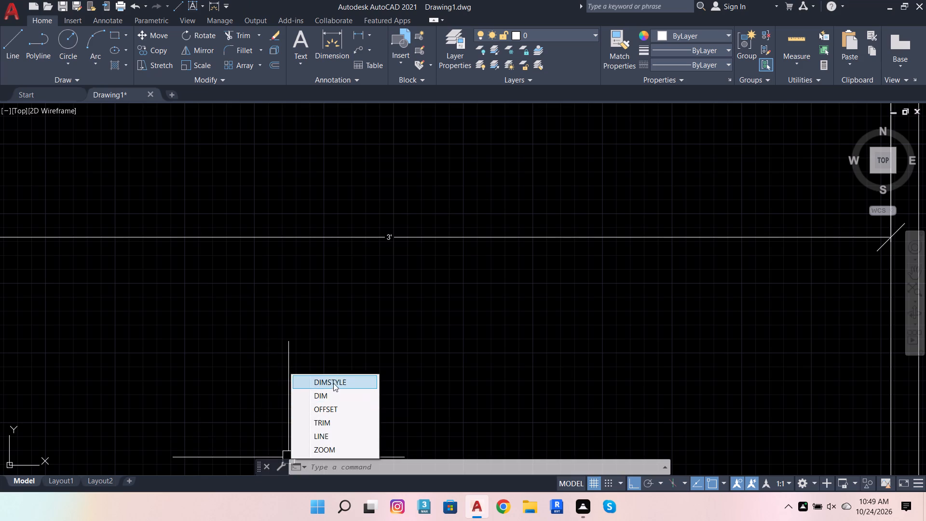
left_click(335, 381)
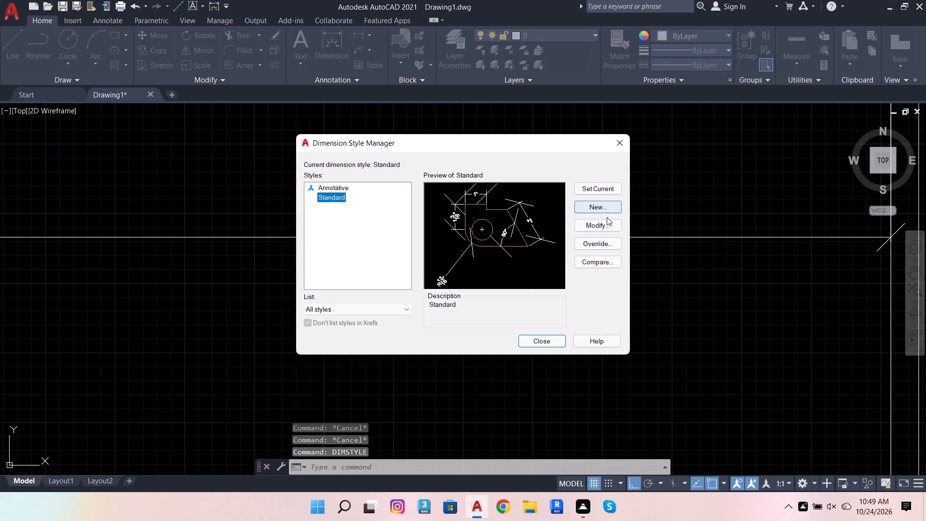
left_click(601, 226)
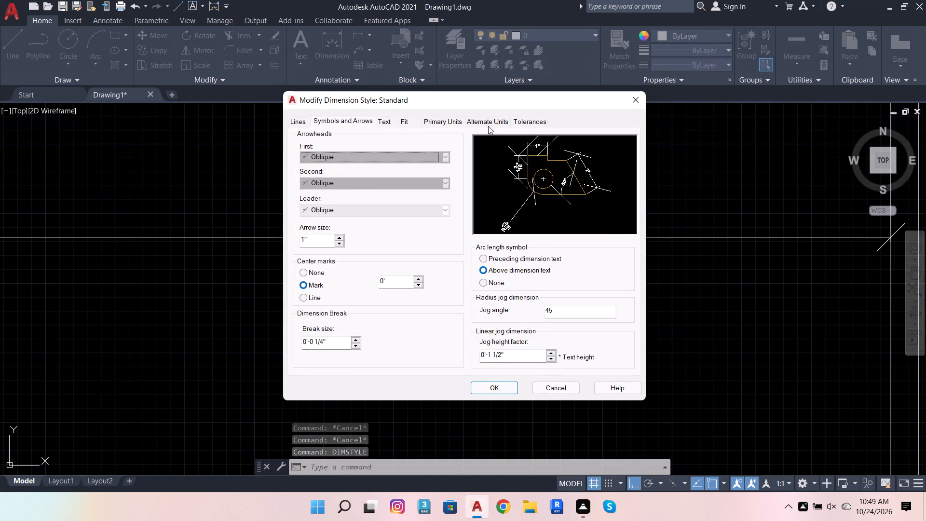
left_click(433, 120)
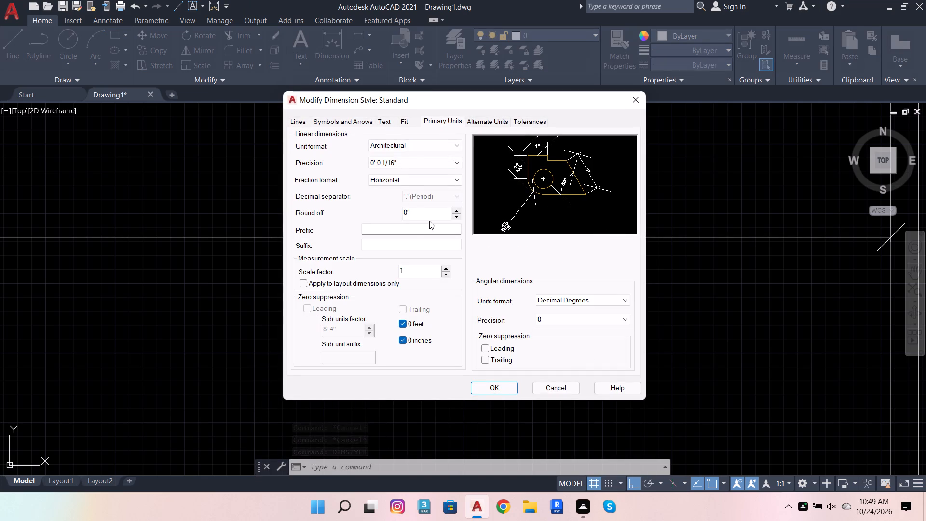
left_click(387, 123)
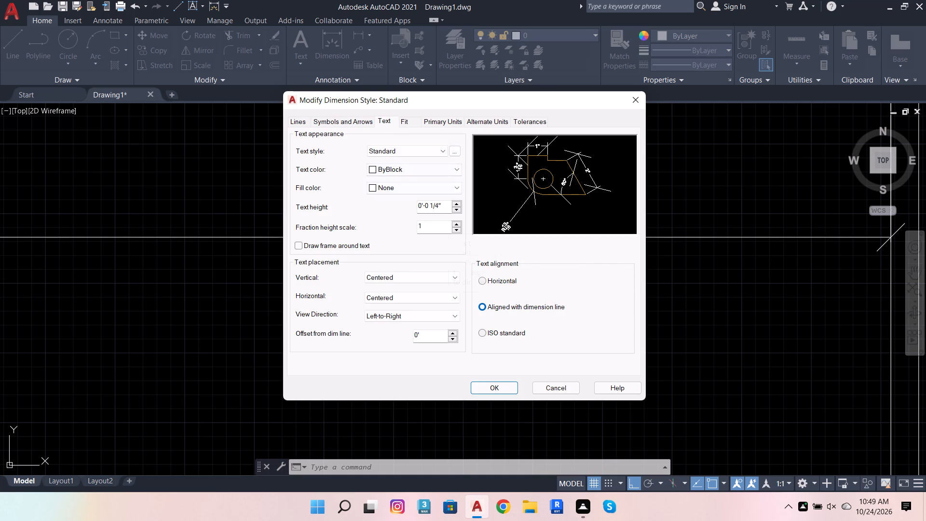
left_click_drag(445, 206, 353, 203)
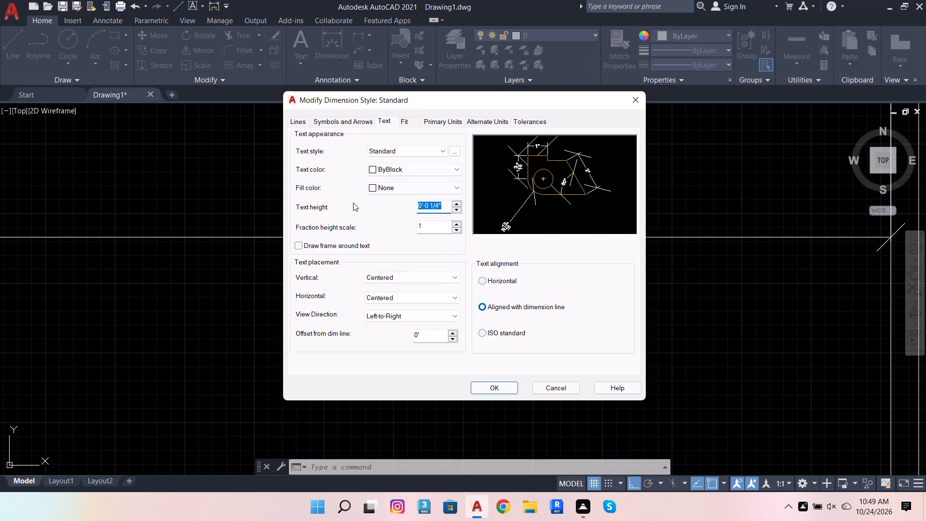
key("4")
key("Return")
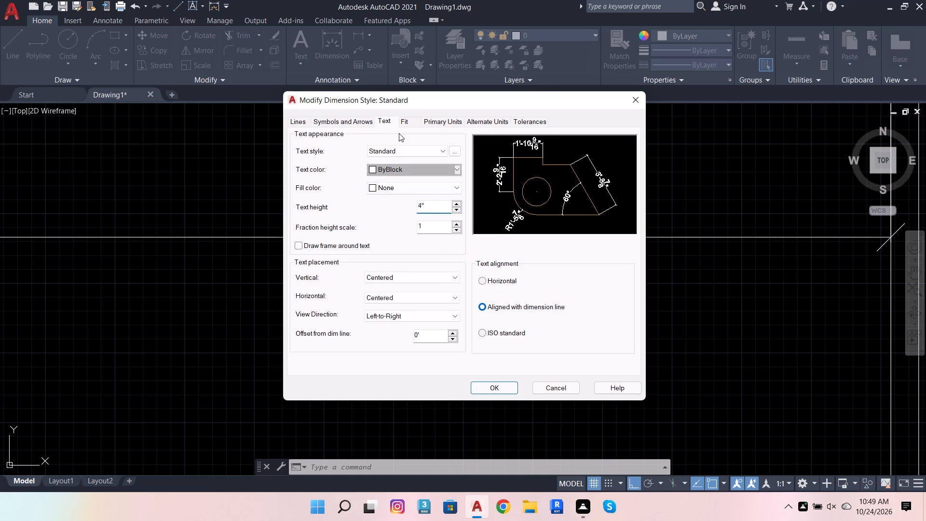
left_click(488, 390)
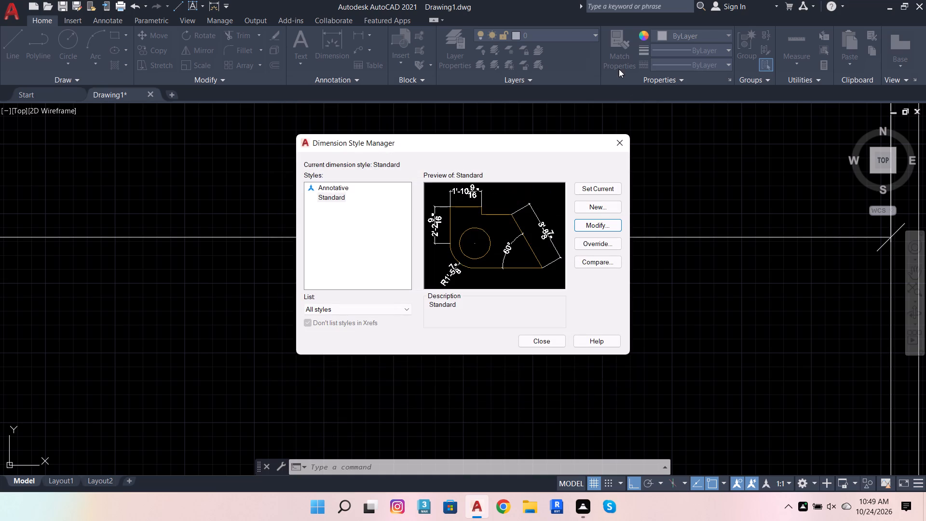
left_click(623, 185)
left_click(610, 185)
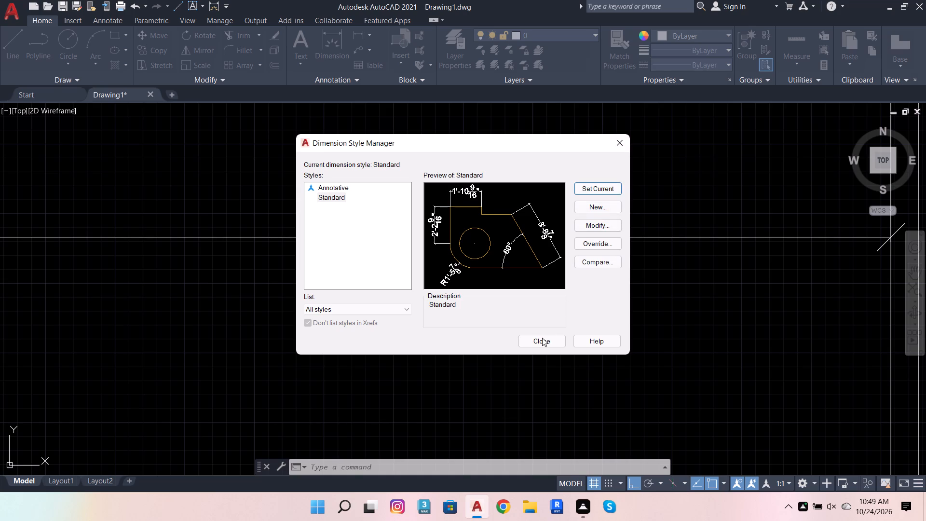
left_click(543, 338)
scroll(521, 248, "down", 6)
scroll(518, 258, "up", 4)
scroll(540, 238, "down", 2)
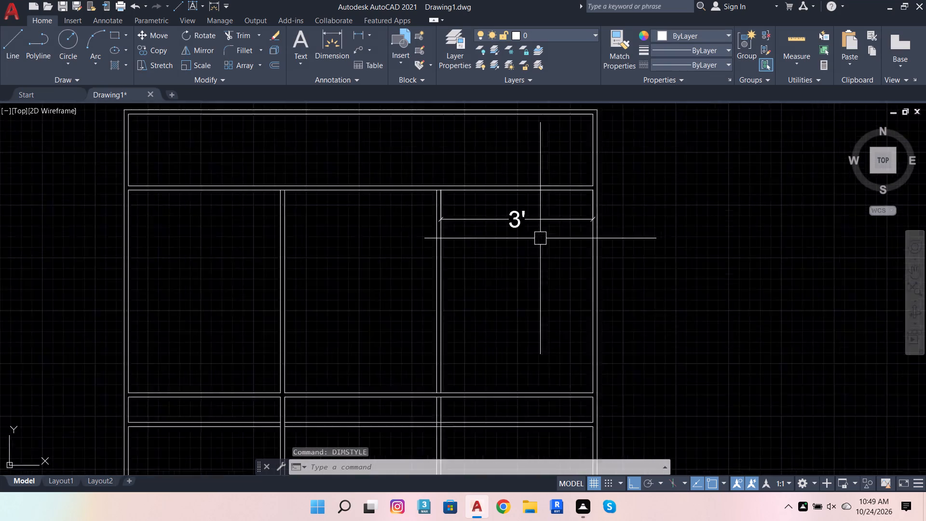
scroll(540, 238, "down", 3)
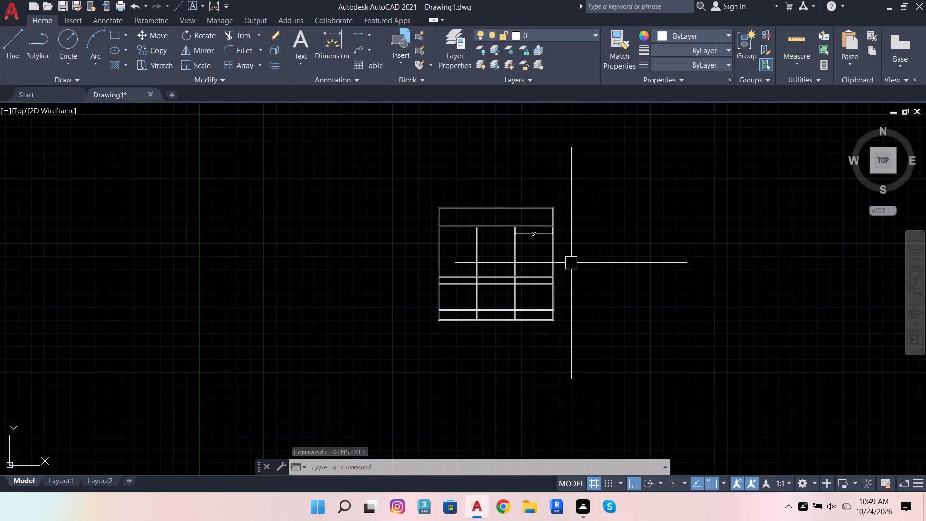
Offset the inner east wall line of the upper east bay 1' to the west, into the bay.
scroll(571, 263, "up", 1)
scroll(549, 222, "up", 5)
left_click(467, 287)
scroll(561, 234, "down", 2)
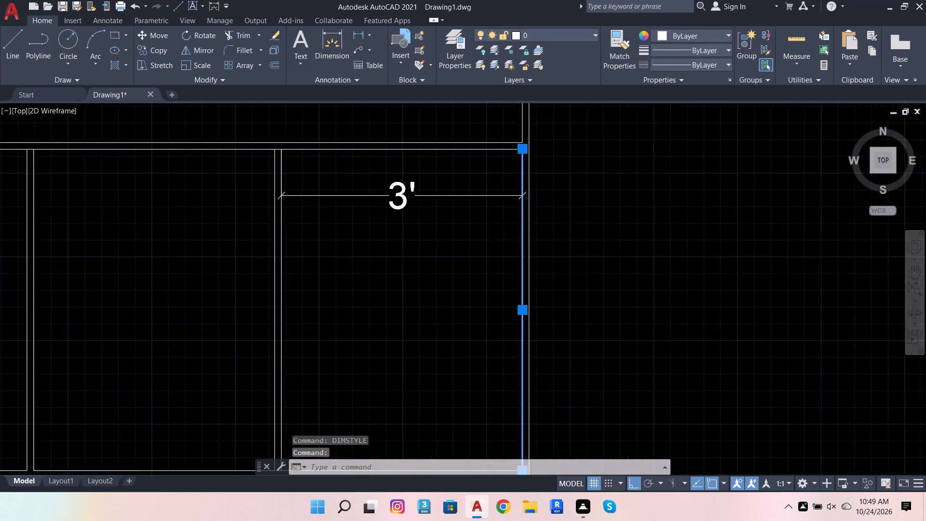
scroll(561, 234, "down", 3)
key("o")
key("Return")
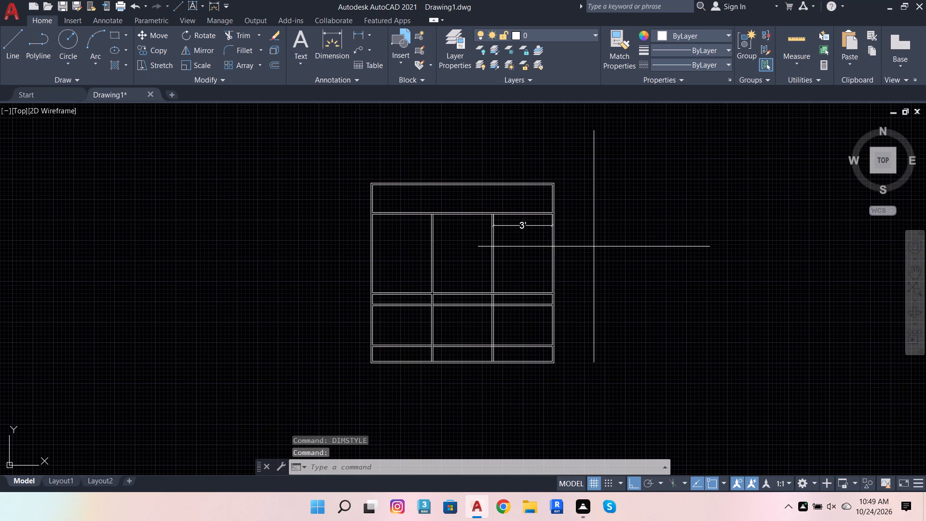
scroll(536, 214, "up", 3)
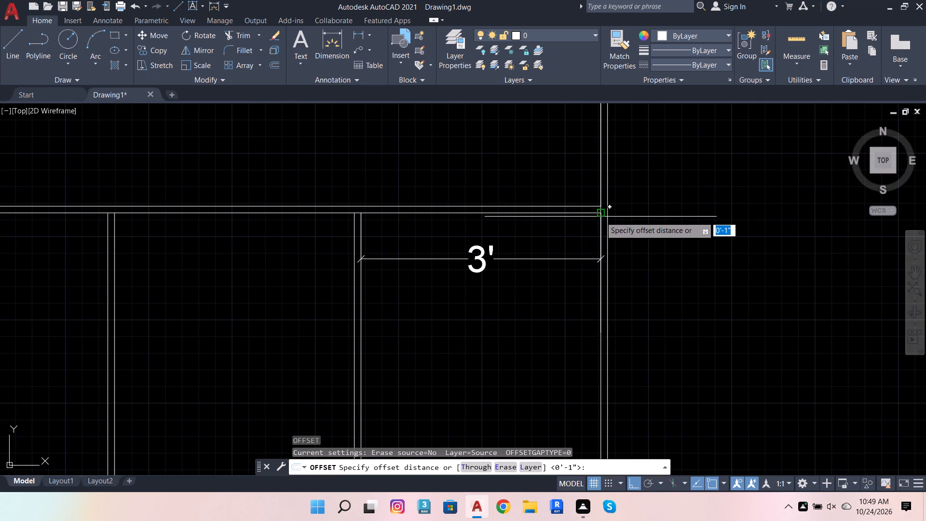
left_click(600, 217)
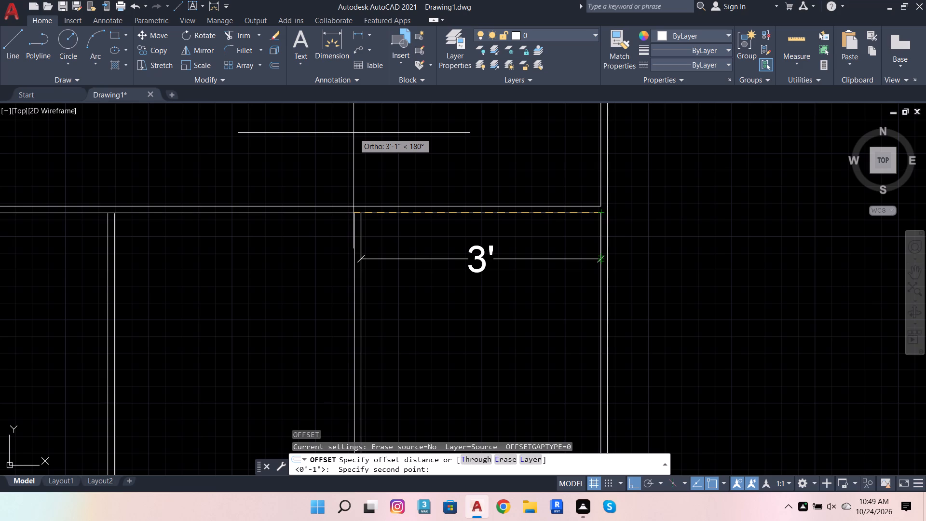
type("1'")
key("Return")
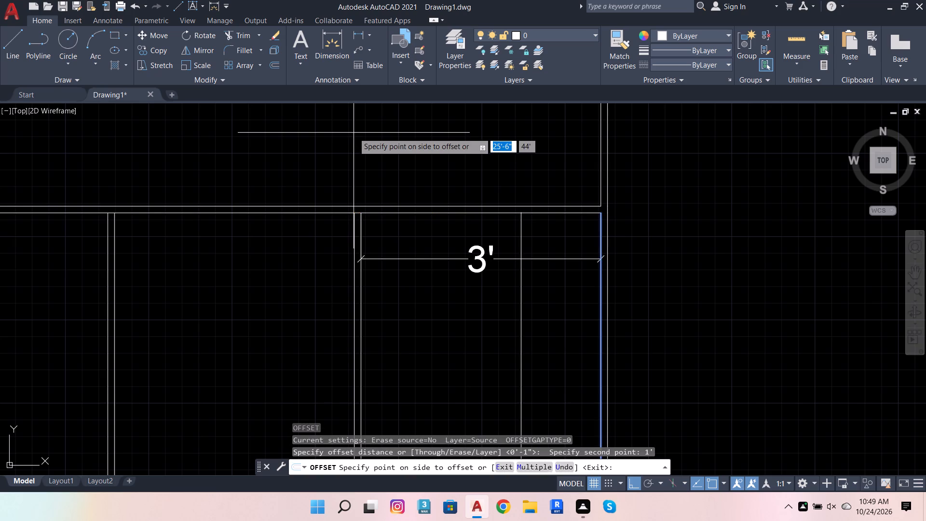
left_click(353, 133)
Offset the inner east line of the top strip 1' to the west, inside the strip.
scroll(489, 226, "down", 3)
scroll(517, 208, "up", 4)
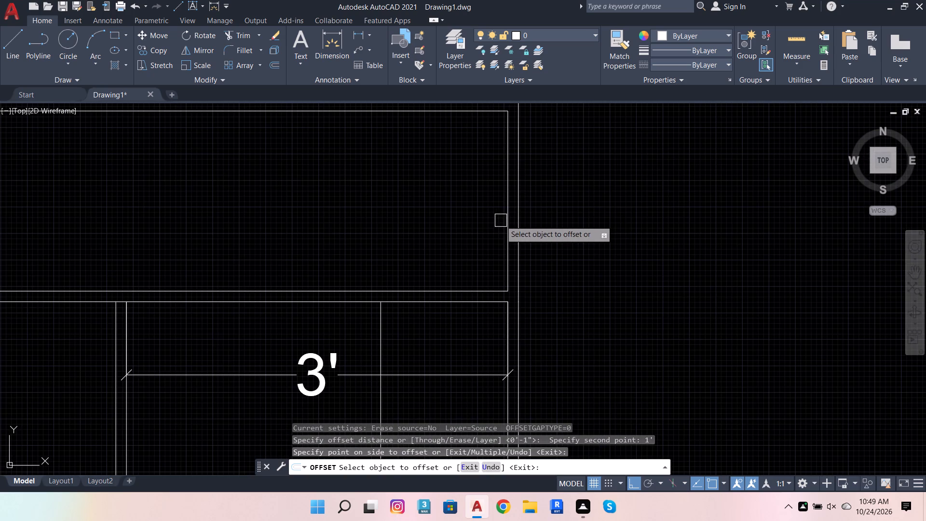
left_click(509, 216)
left_click(337, 222)
Offset the inner east lines of the narrow middle strip and the lower east bay 1' to the west, ending the Offset command.
scroll(422, 201, "down", 4)
scroll(418, 321, "up", 3)
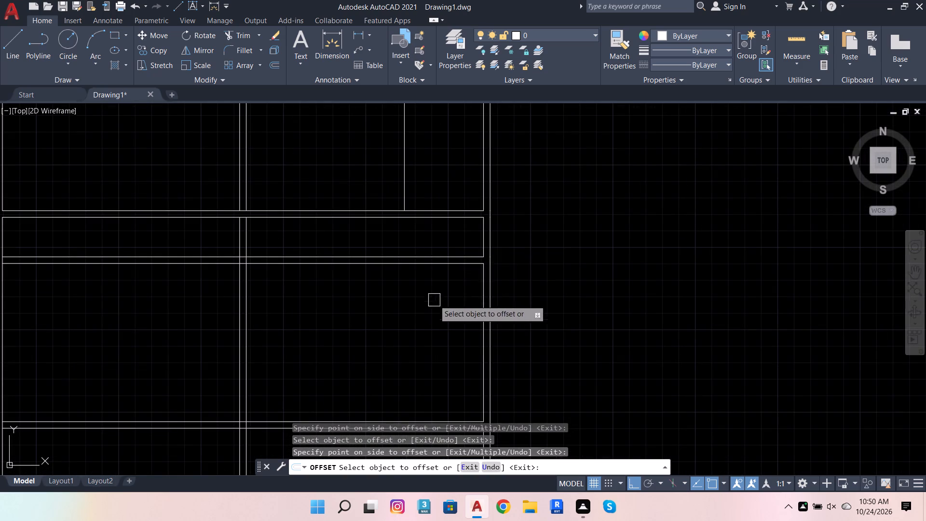
left_click(479, 234)
left_click(359, 245)
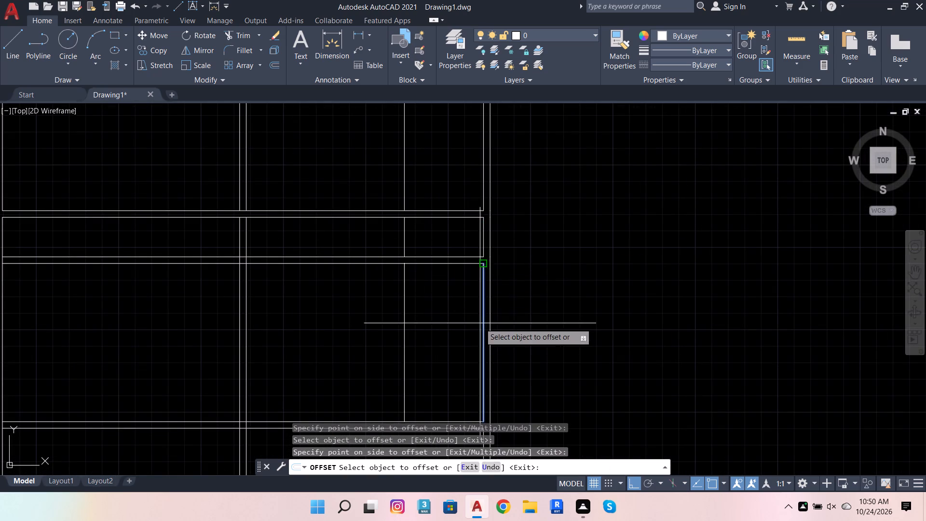
left_click(480, 323)
left_click(404, 322)
scroll(463, 283, "down", 3)
scroll(463, 334, "up", 4)
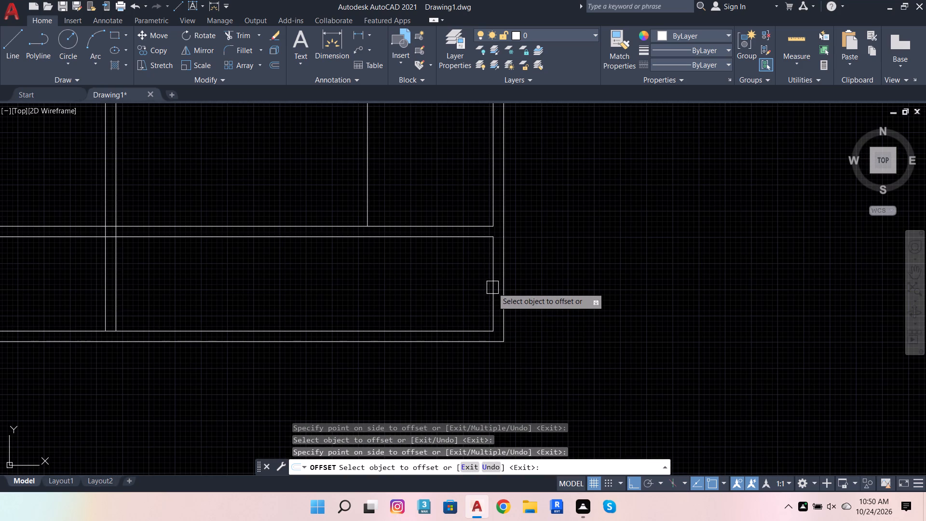
scroll(493, 272, "down", 5)
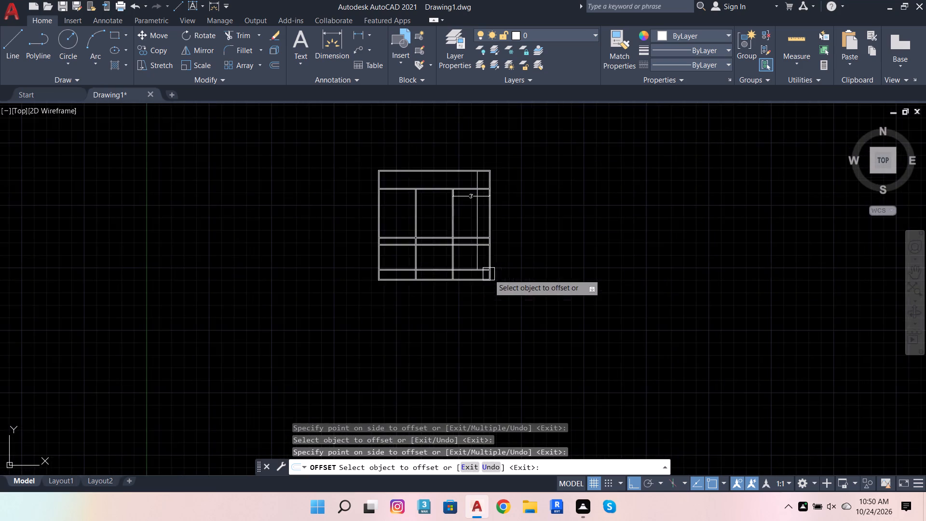
scroll(472, 203, "up", 4)
key("Escape")
Offset the new vertical line in the top strip to the west, taking the distance from the line's lower end.
scroll(504, 223, "down", 3)
scroll(498, 189, "up", 3)
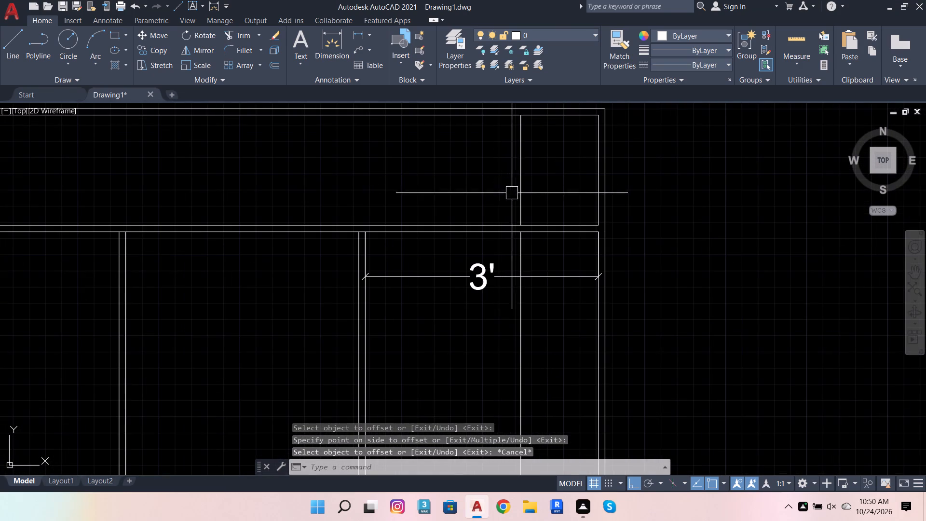
left_click(520, 201)
key("o")
key("Return")
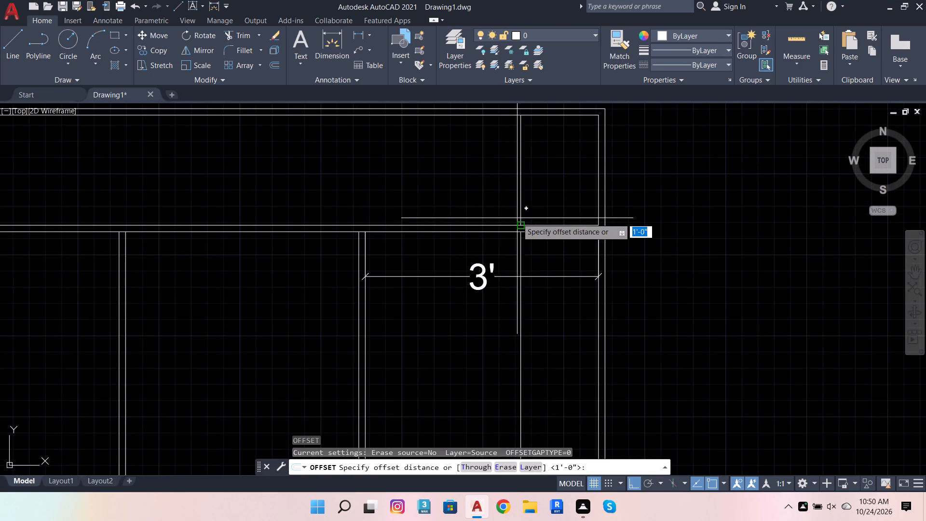
scroll(525, 226, "up", 3)
left_click(507, 224)
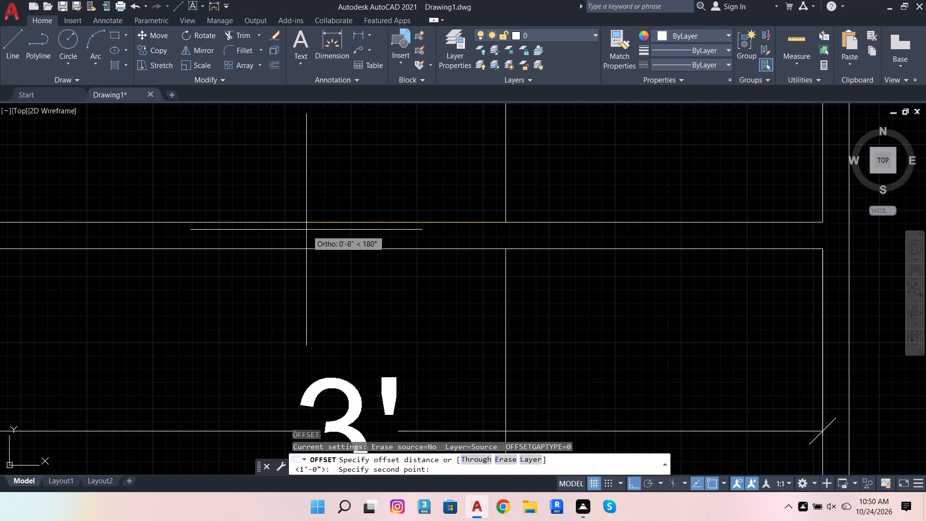
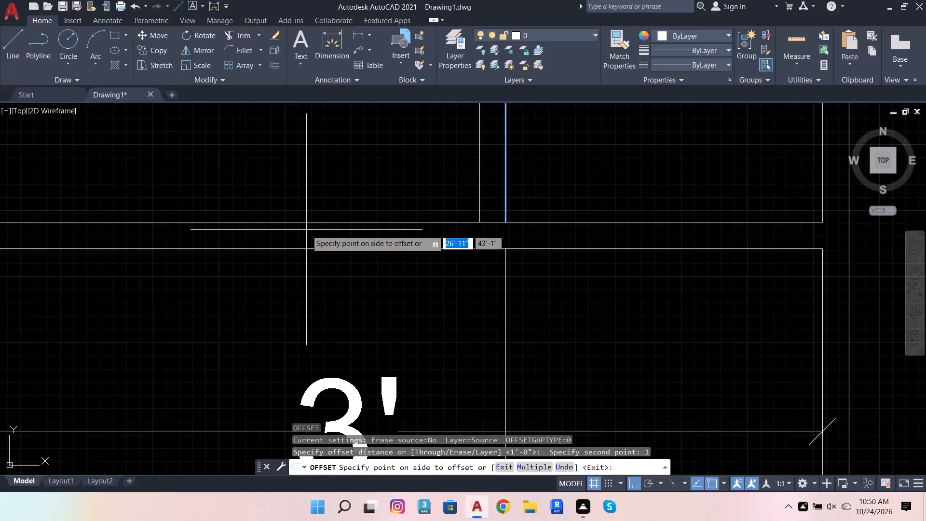
Offset the new vertical lines of the top strip, upper east bay, narrow middle strip and lower east bay 1" to the west.
left_click(306, 230)
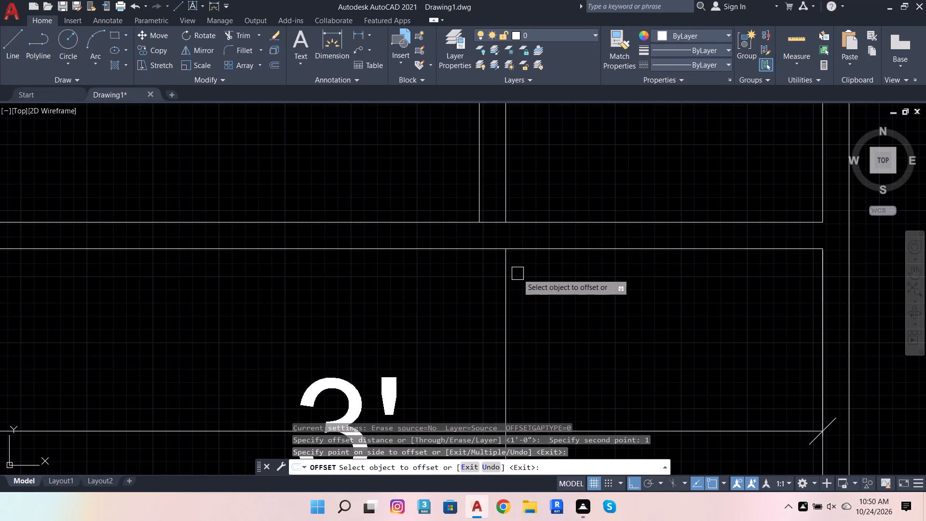
left_click(501, 284)
left_click(422, 283)
scroll(479, 240, "down", 5)
scroll(553, 337, "down", 2)
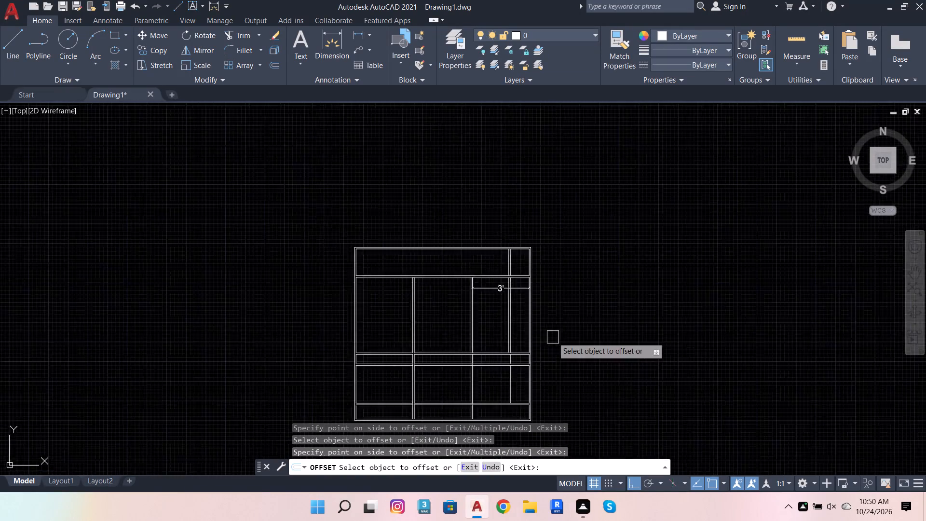
scroll(553, 337, "down", 2)
scroll(522, 359, "up", 4)
scroll(656, 250, "up", 2)
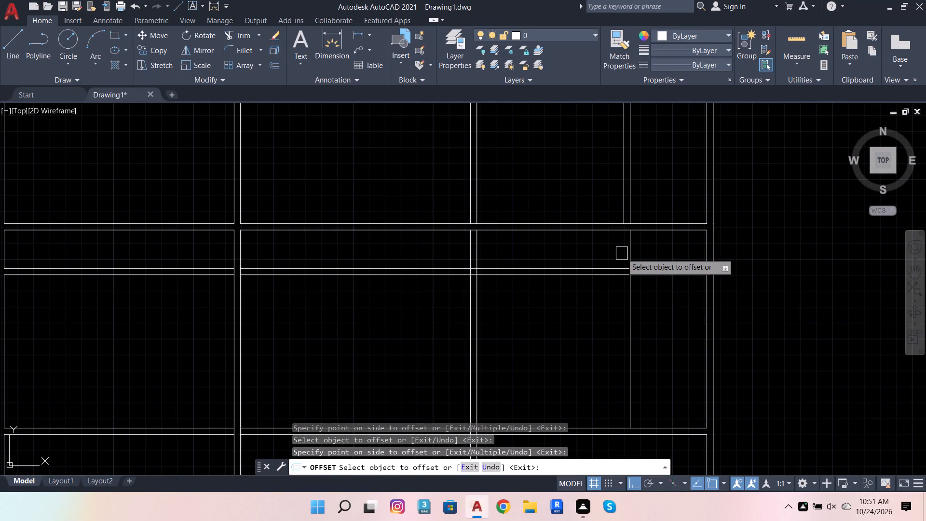
left_click(629, 247)
left_click(603, 246)
left_click(628, 318)
left_click(560, 329)
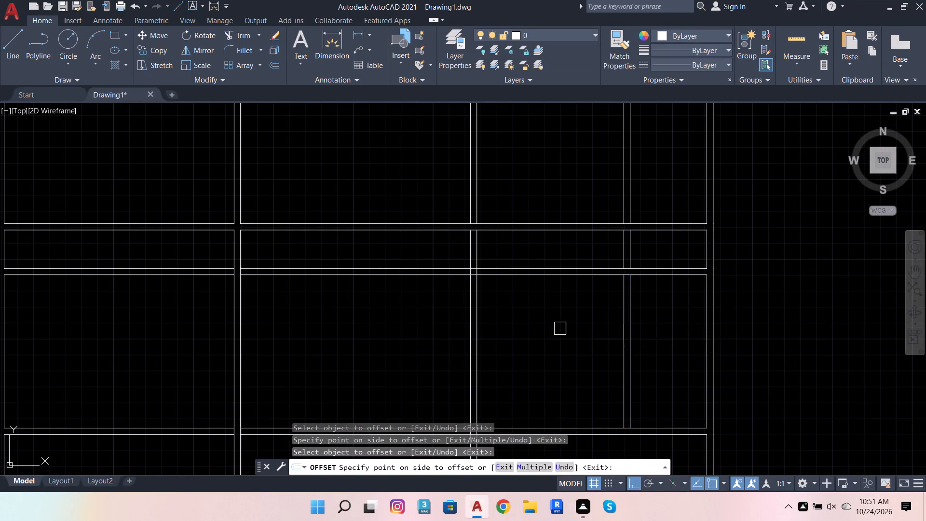
scroll(599, 302, "down", 2)
scroll(613, 299, "up", 3)
key("Escape")
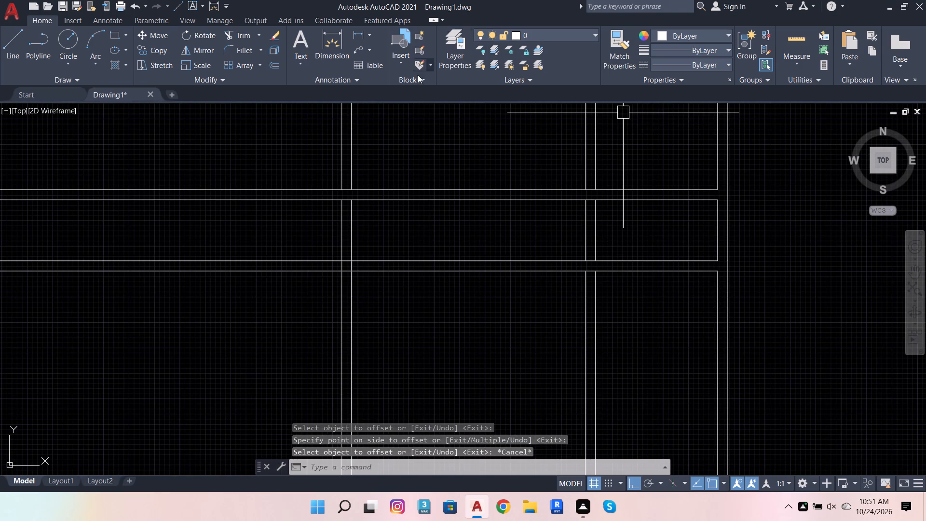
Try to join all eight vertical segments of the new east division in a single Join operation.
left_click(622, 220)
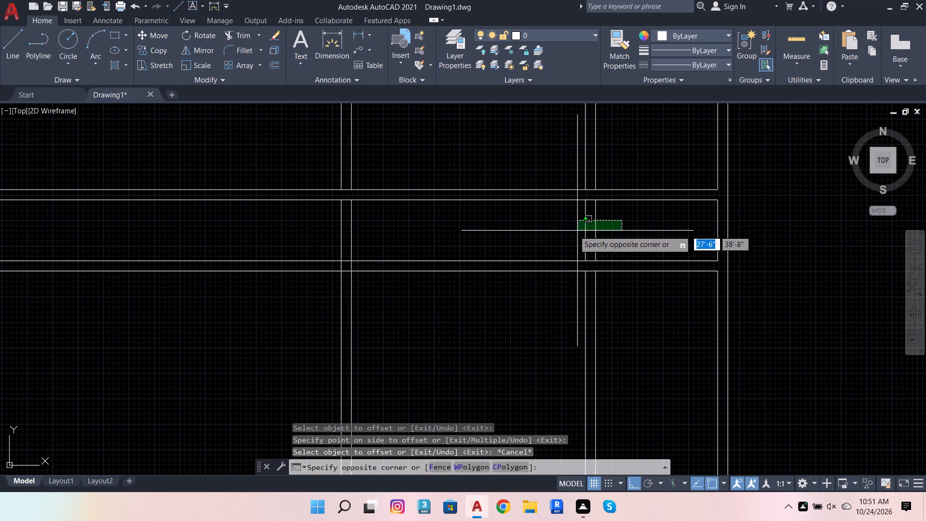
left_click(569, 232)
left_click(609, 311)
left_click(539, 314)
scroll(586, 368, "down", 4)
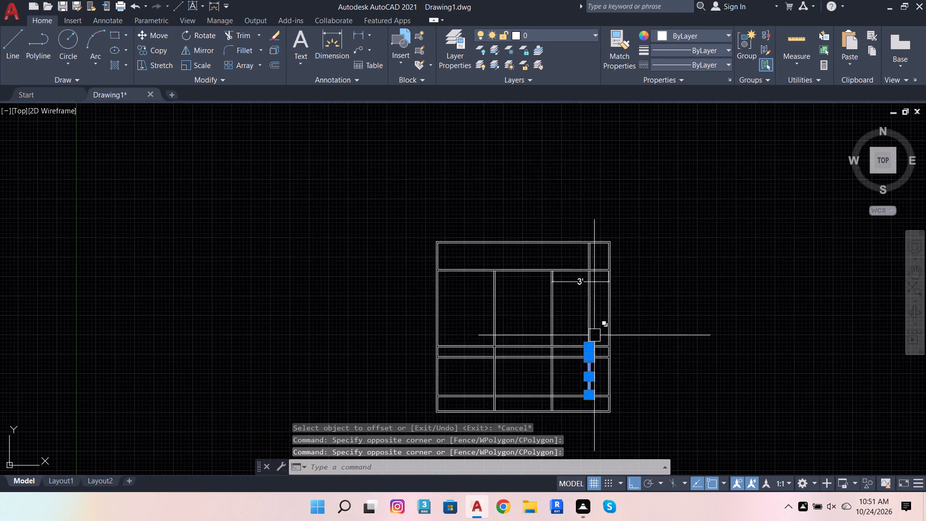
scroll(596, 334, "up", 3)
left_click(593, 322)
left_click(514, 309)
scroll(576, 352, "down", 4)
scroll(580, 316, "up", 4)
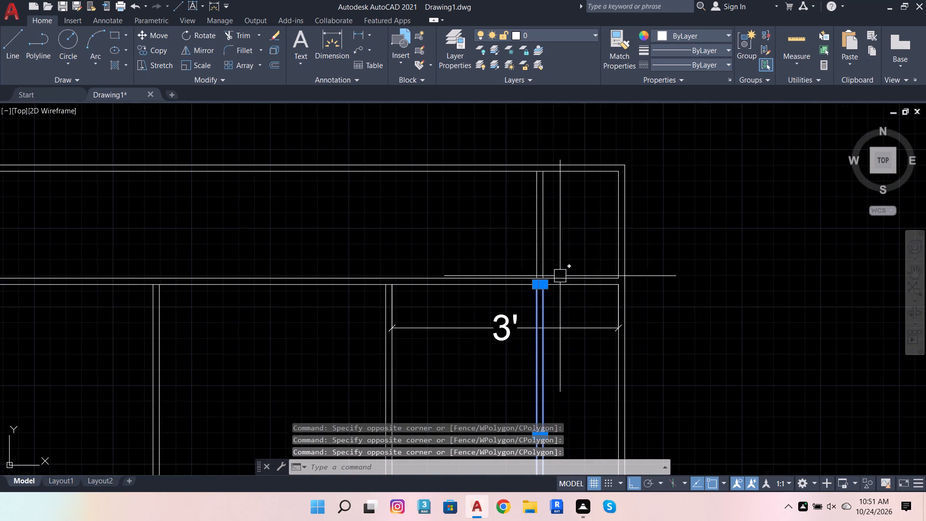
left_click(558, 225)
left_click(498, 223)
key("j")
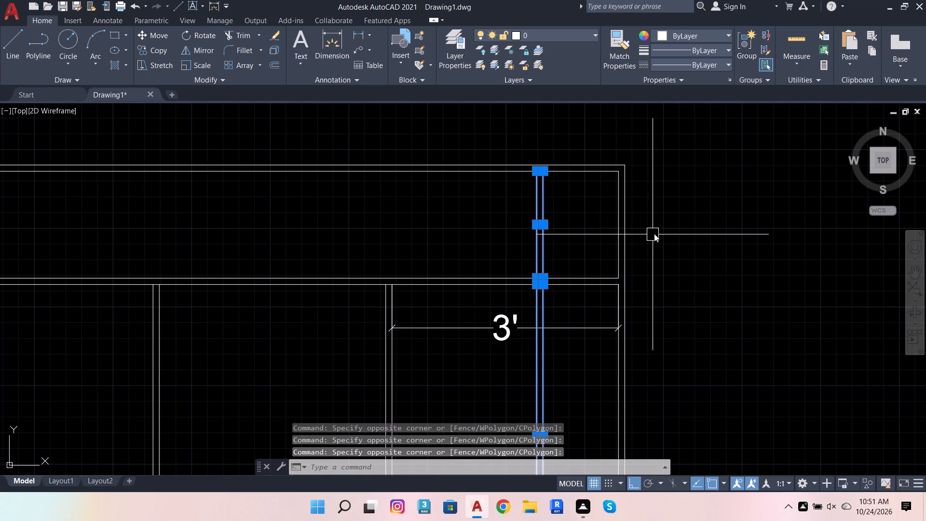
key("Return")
Join the four segments of the new division's east line, from the top strip to the lower east bay, into one line.
scroll(560, 279, "up", 1)
left_click(558, 310)
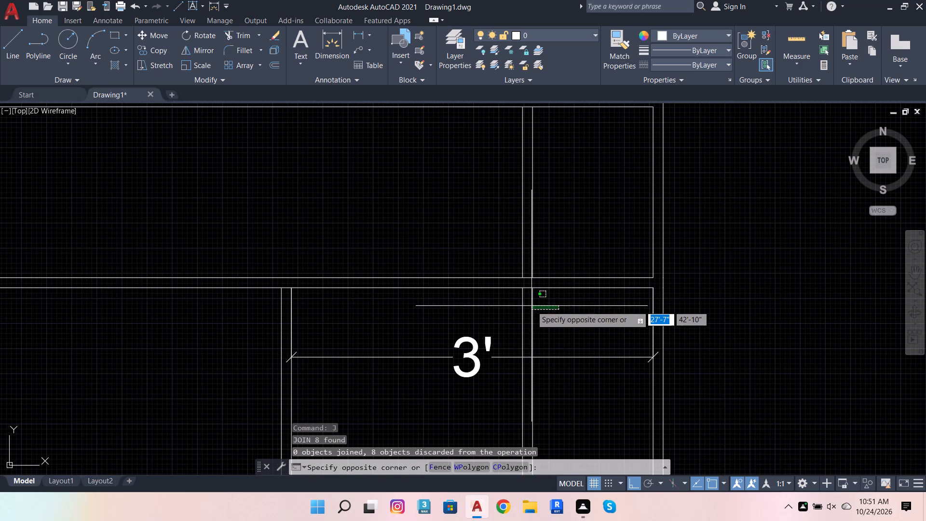
left_click(531, 304)
left_click(543, 251)
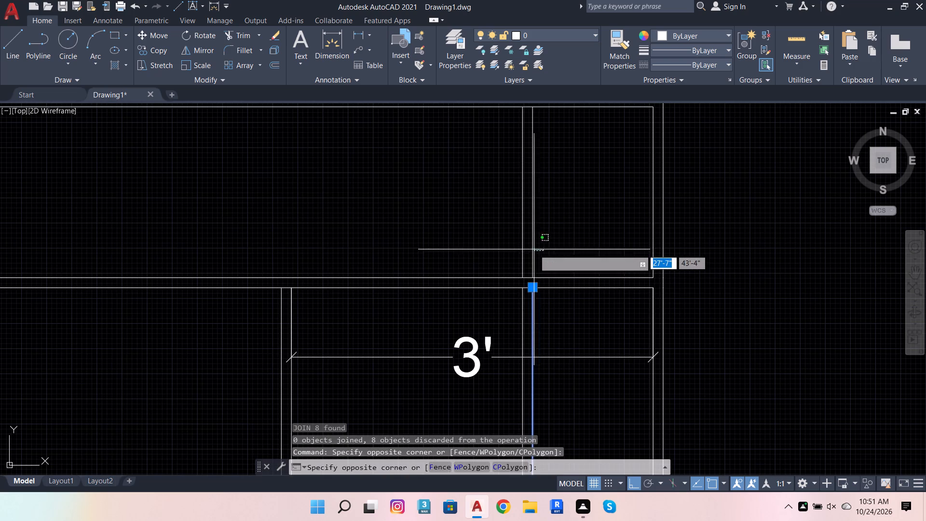
left_click(528, 244)
scroll(563, 221, "down", 3)
scroll(599, 276, "down", 2)
scroll(586, 312, "up", 6)
left_click(557, 314)
left_click(539, 300)
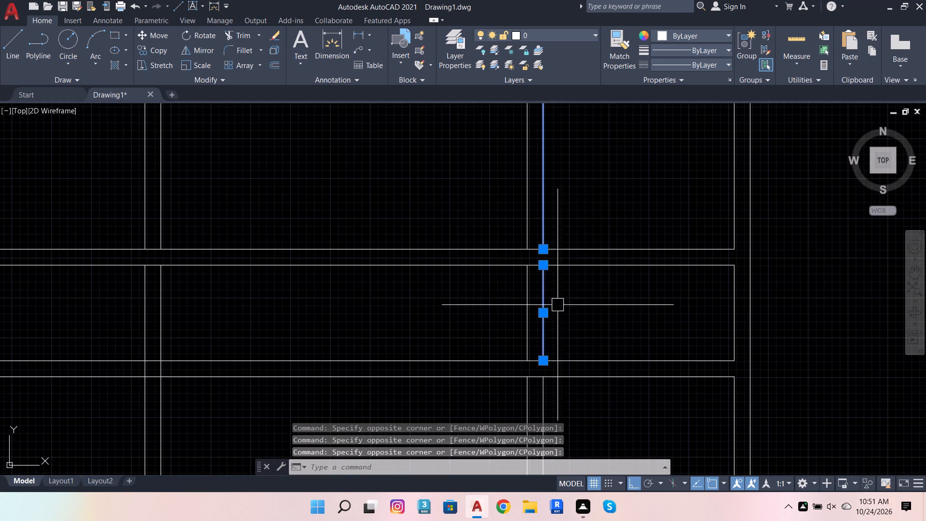
scroll(573, 305, "down", 2)
left_click(575, 366)
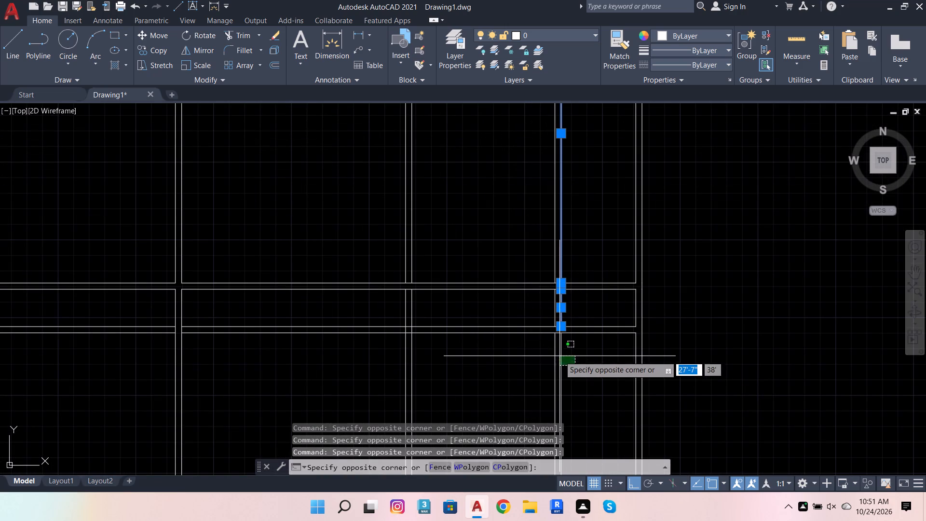
left_click(559, 356)
scroll(587, 355, "down", 4)
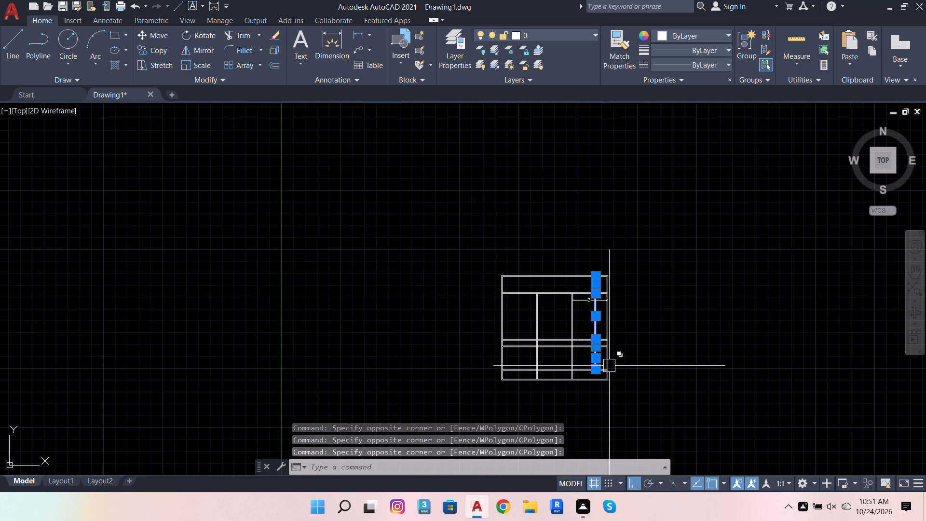
scroll(610, 370, "up", 3)
key("j")
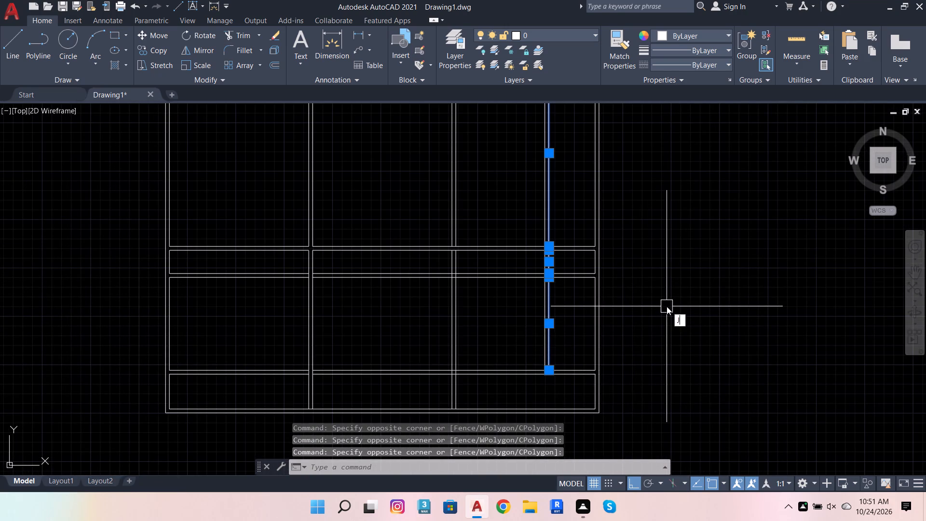
key("Return")
Join the four segments of the new division's west line, from the lower east bay to the top strip, into one line.
scroll(506, 296, "up", 3)
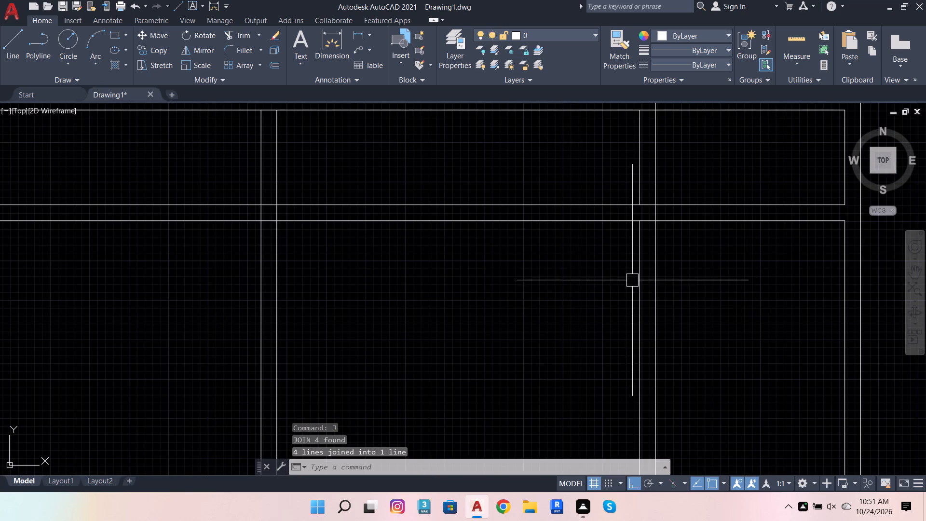
scroll(652, 292, "up", 2)
left_click(643, 291)
left_click(597, 277)
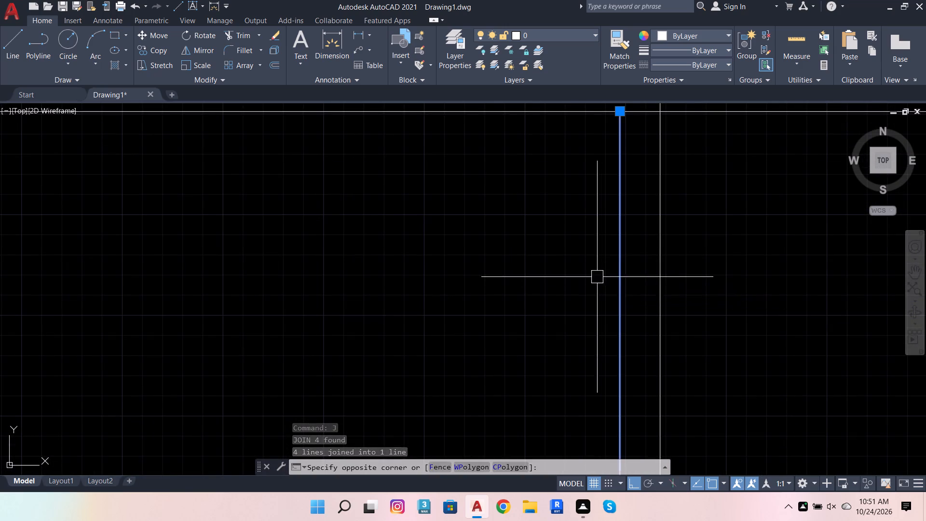
scroll(613, 349, "down", 3)
scroll(614, 244, "up", 3)
left_click(629, 270)
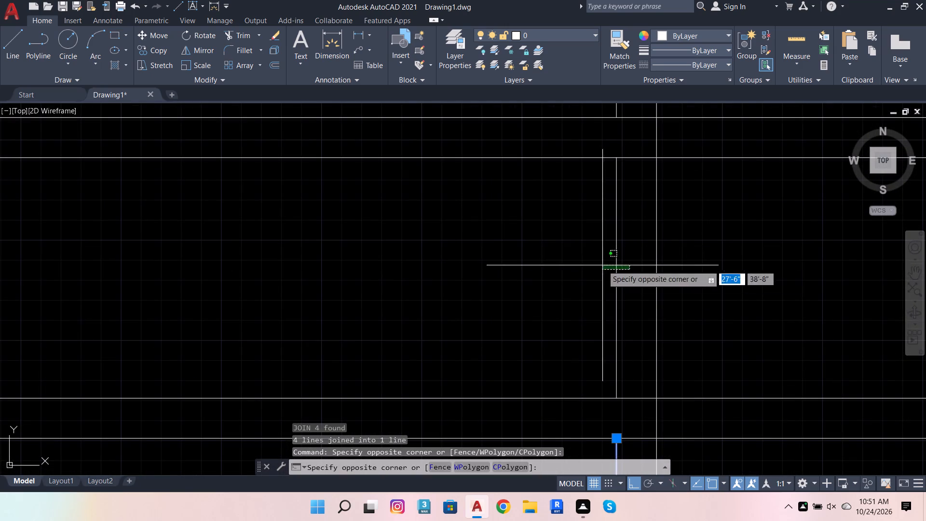
left_click(596, 259)
scroll(610, 305, "down", 4)
scroll(617, 233, "up", 3)
left_click(609, 251)
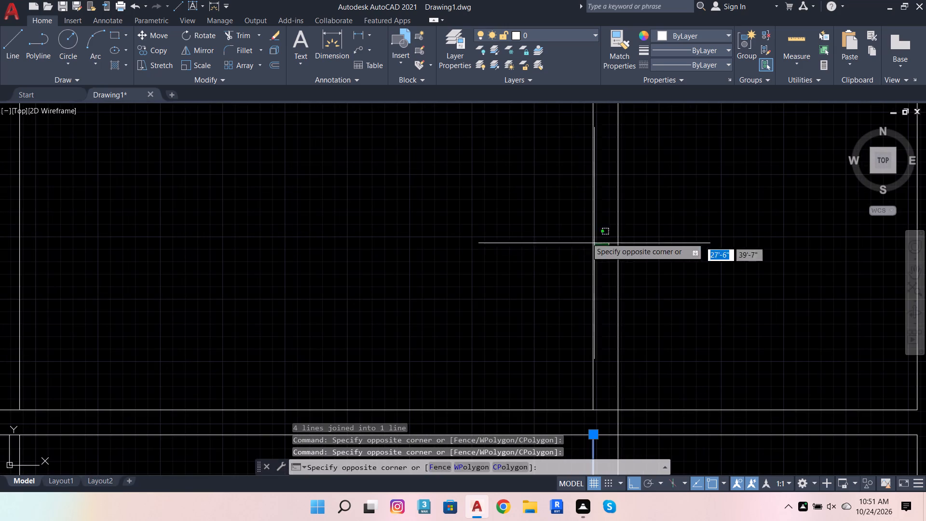
left_click(569, 225)
scroll(605, 307, "down", 4)
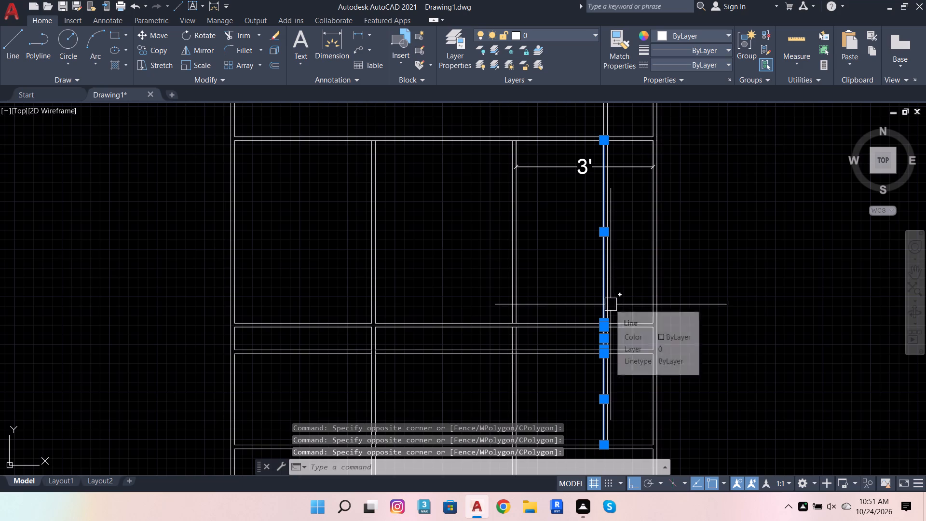
scroll(632, 333, "down", 5)
scroll(632, 326, "up", 7)
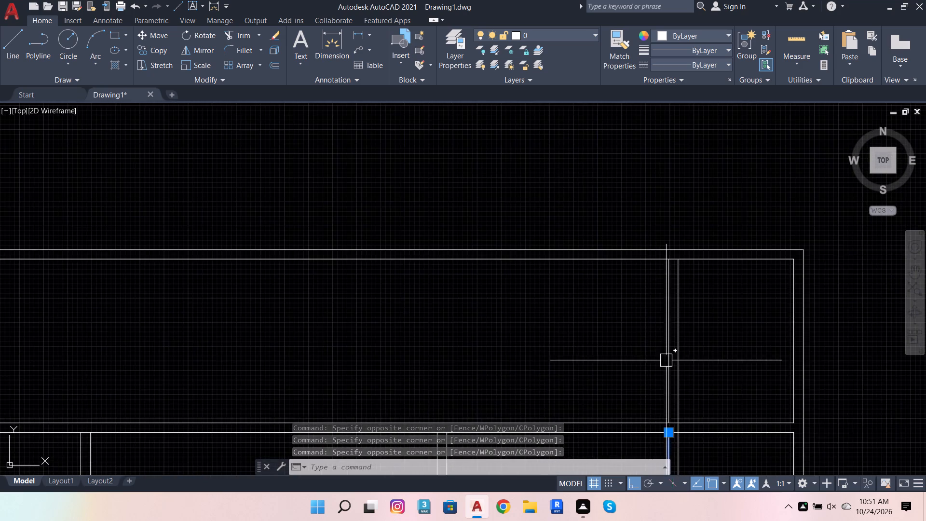
scroll(671, 364, "up", 3)
left_click(671, 364)
left_click(608, 323)
scroll(629, 335, "down", 5)
scroll(674, 359, "up", 2)
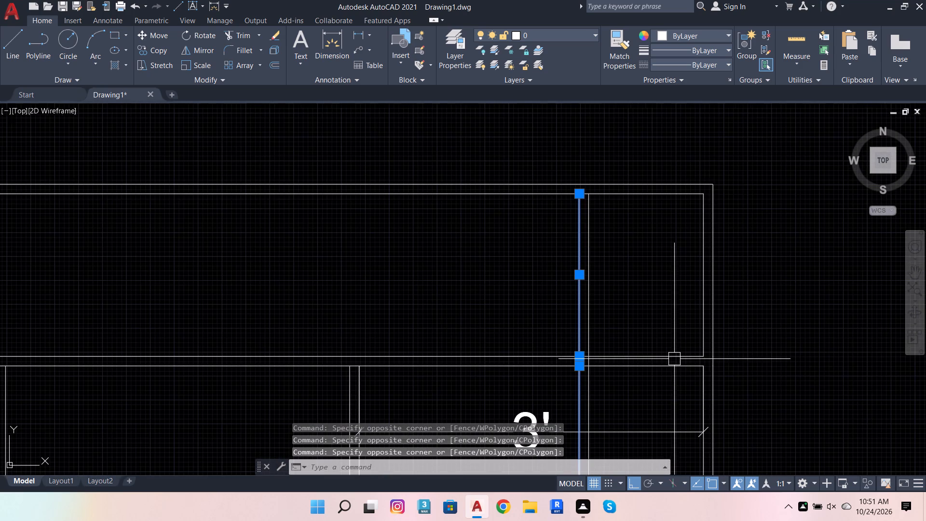
key("j")
key("Return")
Trim the new division's two vertical lines out of the top strip.
scroll(613, 333, "down", 2)
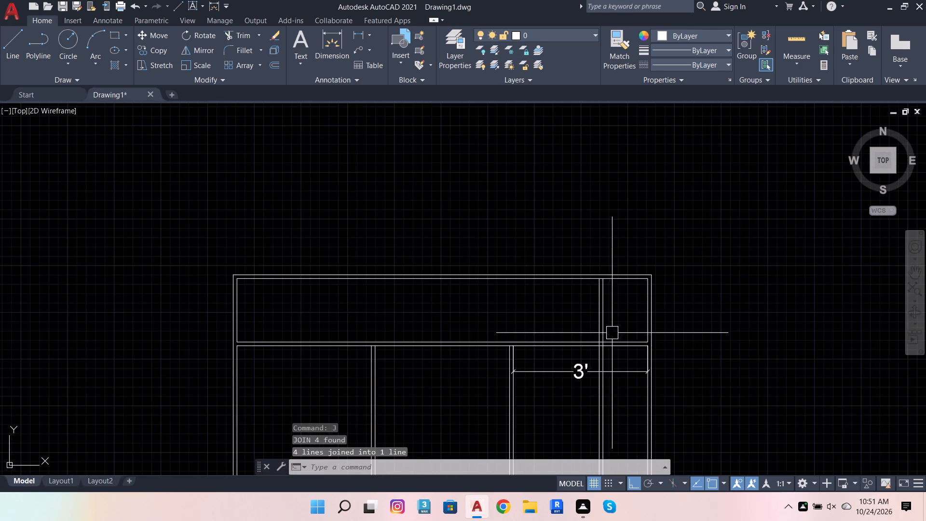
scroll(614, 350, "up", 2)
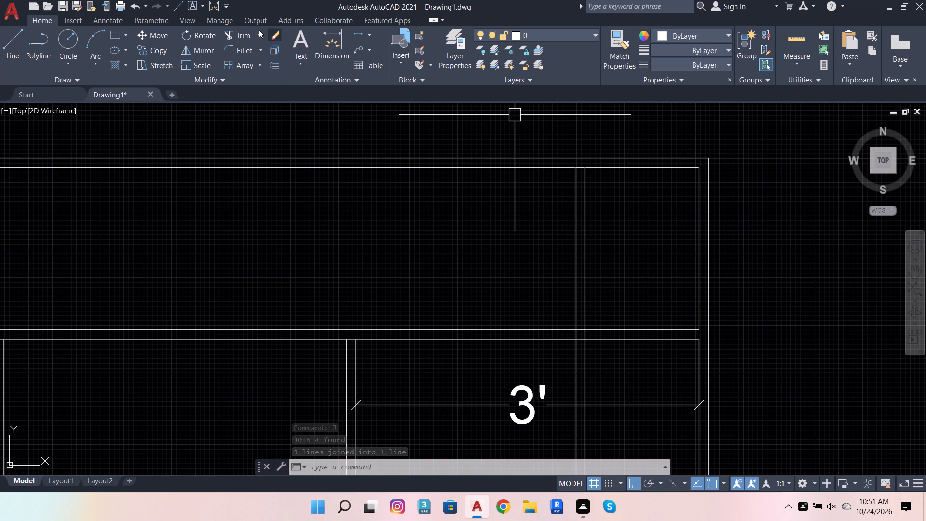
left_click(238, 34)
left_click(606, 260)
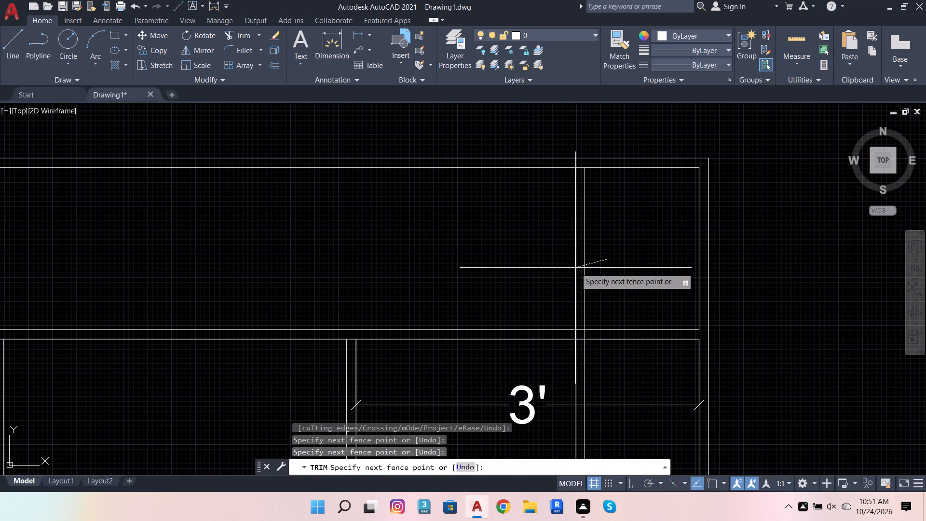
left_click(558, 266)
Trim the horizontal line pieces between the division's two lines, from below the top strip down through both edges of the narrow middle strip.
scroll(588, 345, "up", 4)
left_click(534, 299)
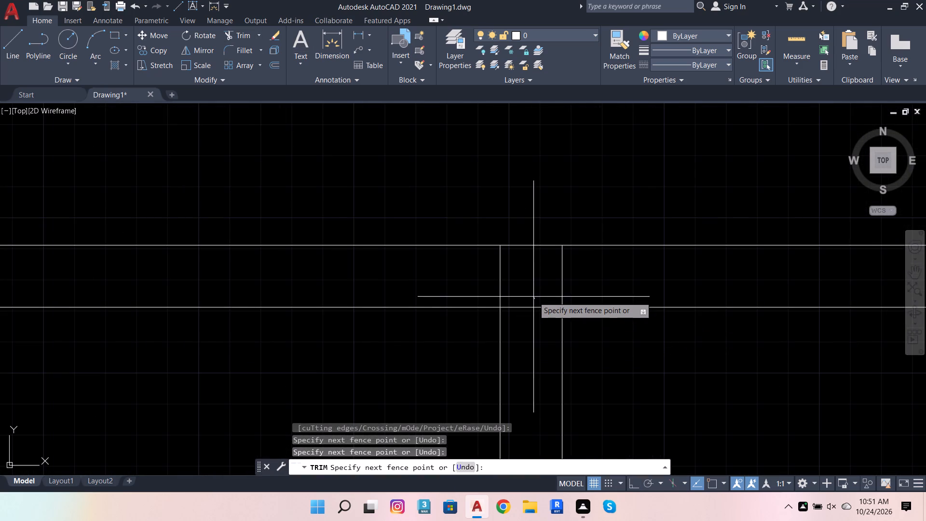
scroll(533, 297, "down", 7)
scroll(564, 326, "down", 3)
scroll(555, 379, "up", 3)
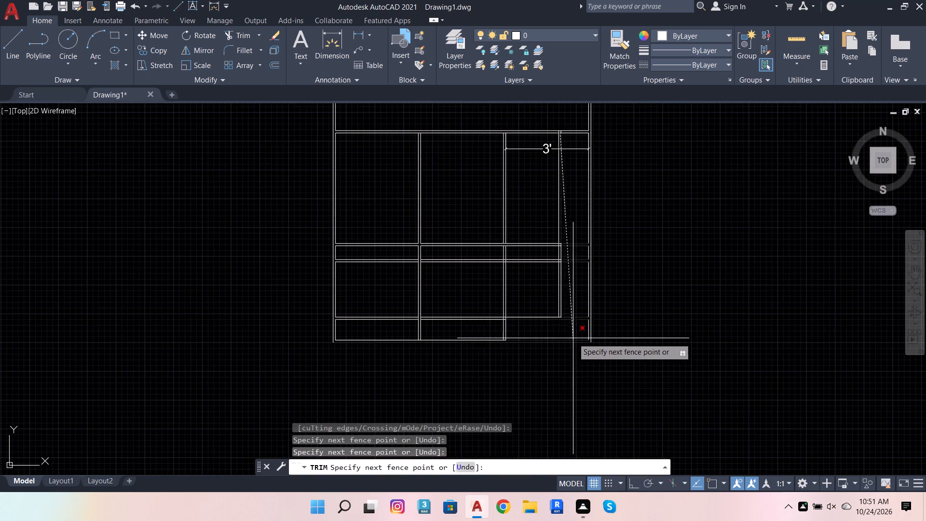
scroll(571, 326, "up", 3)
scroll(540, 324, "down", 2)
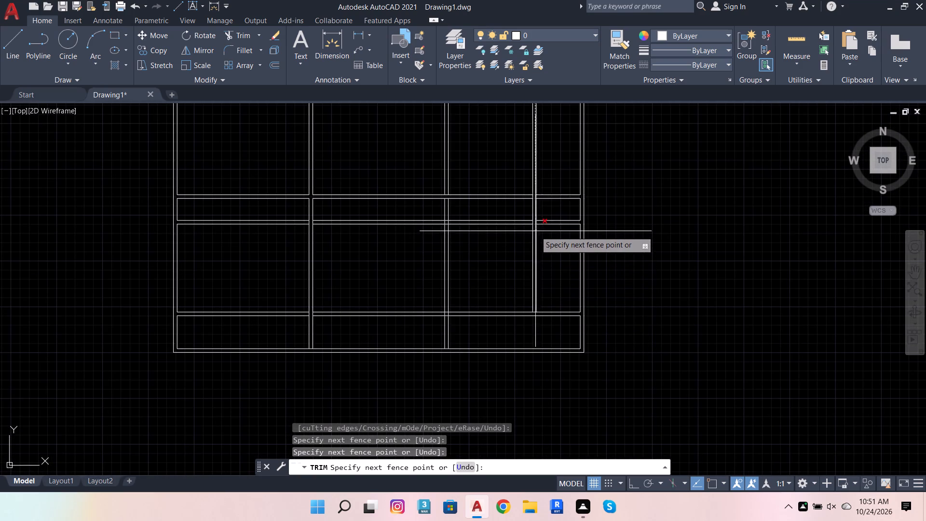
scroll(535, 231, "up", 2)
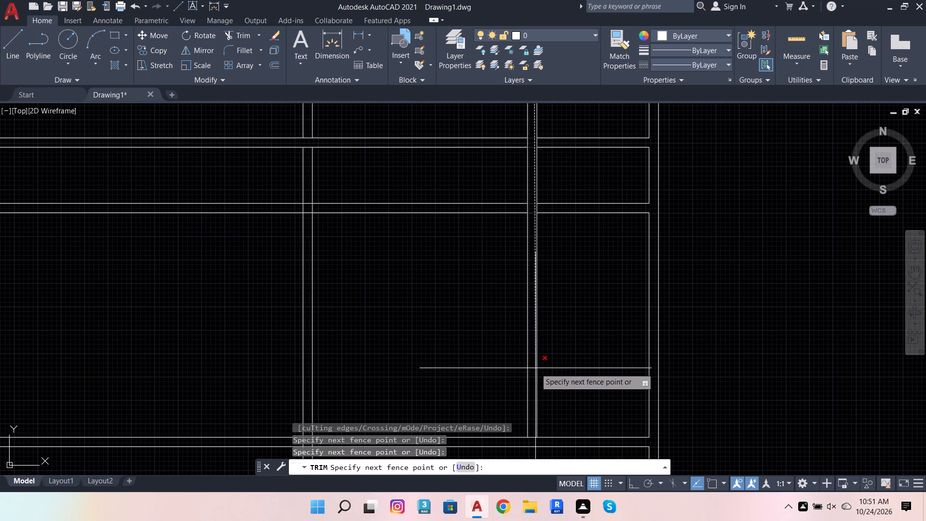
scroll(533, 370, "down", 2)
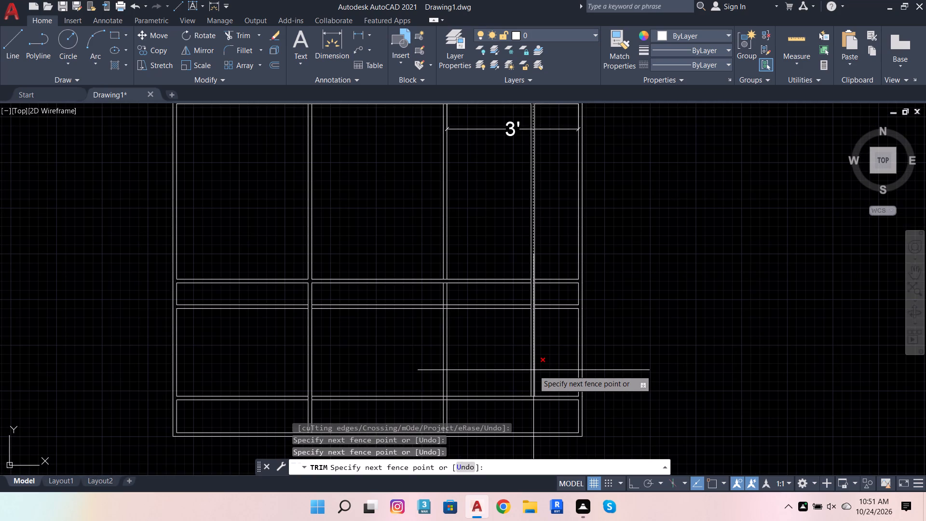
left_click(532, 372)
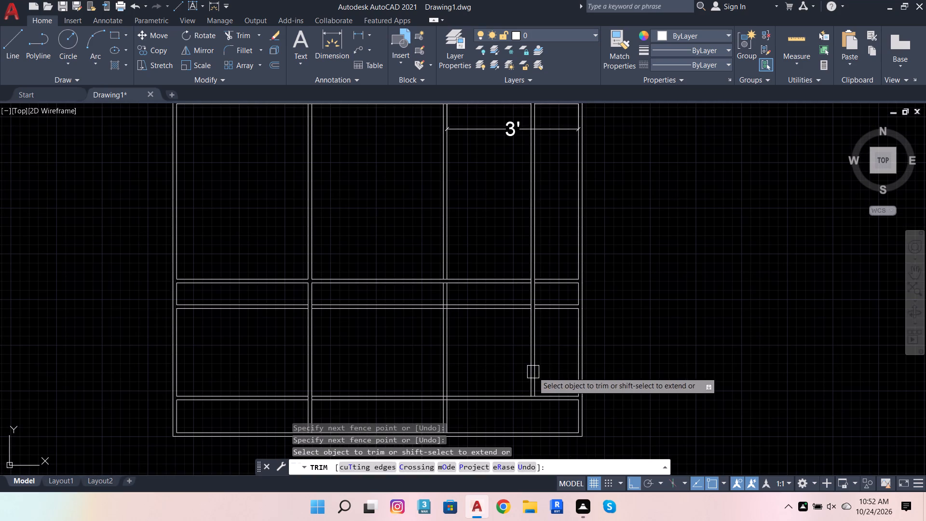
Trim the narrow middle strip's horizontal double lines between the new division and the east wall, ending the Trim command.
left_click(550, 243)
left_click(566, 334)
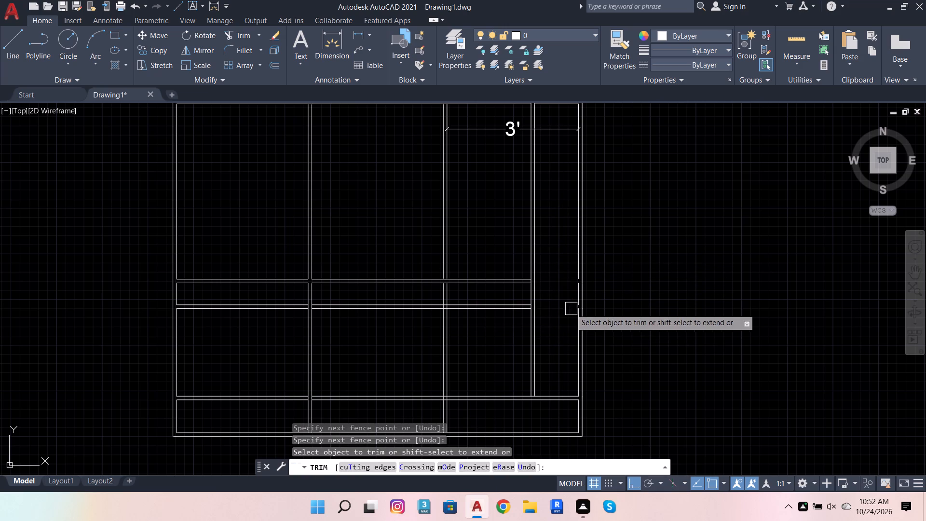
scroll(573, 299, "up", 3)
key("Escape")
Join the three inner east wall line segments beside the removed middle strip lines into one line.
scroll(583, 368, "up", 1)
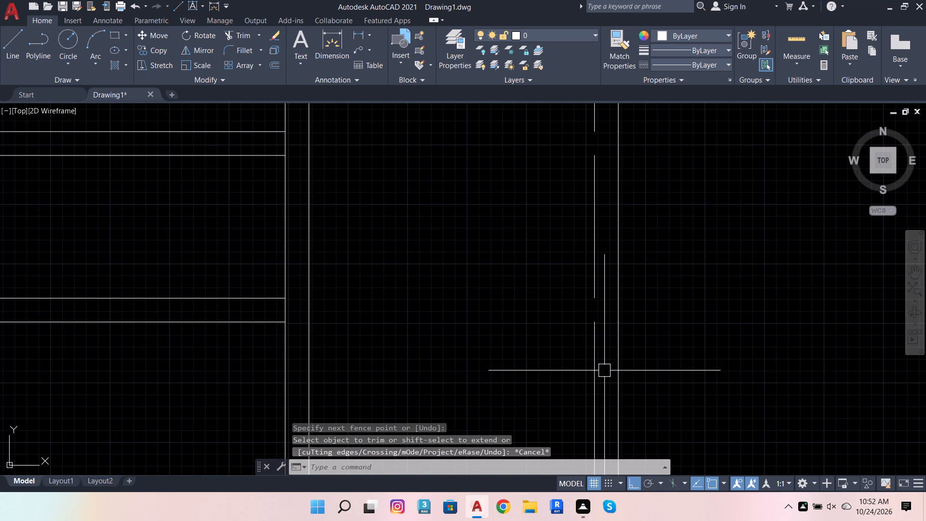
left_click(604, 370)
scroll(578, 301, "down", 2)
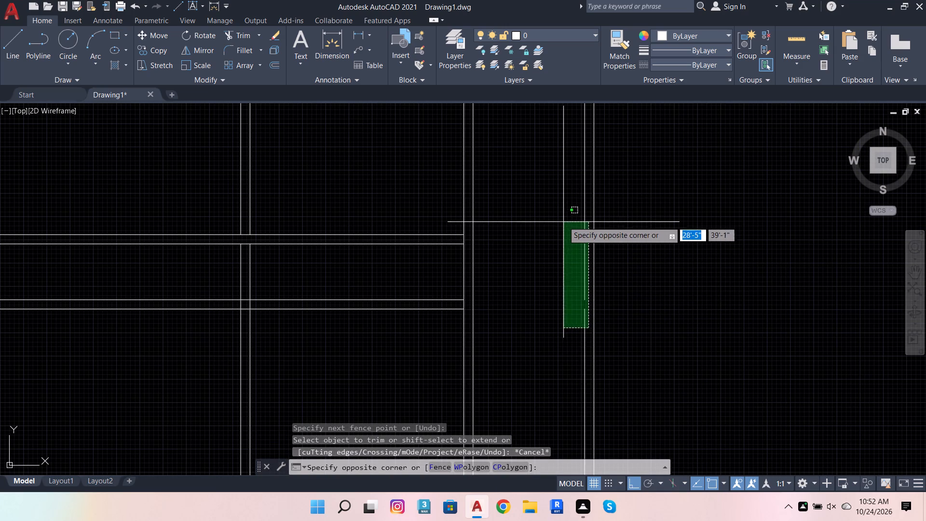
left_click(562, 216)
key("j")
key("Return")
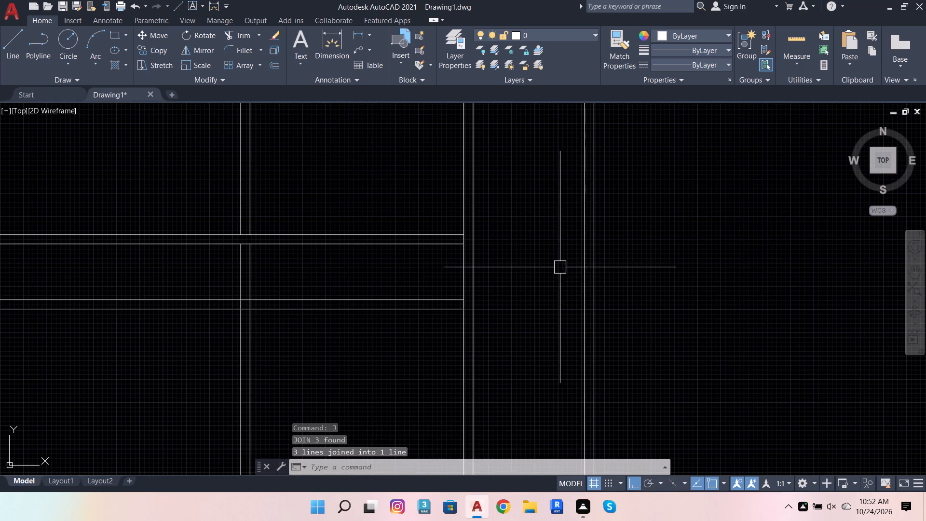
Trim the east division's two vertical line ends out of the horizontal double line below the top strip.
scroll(584, 331, "down", 4)
scroll(614, 267, "up", 2)
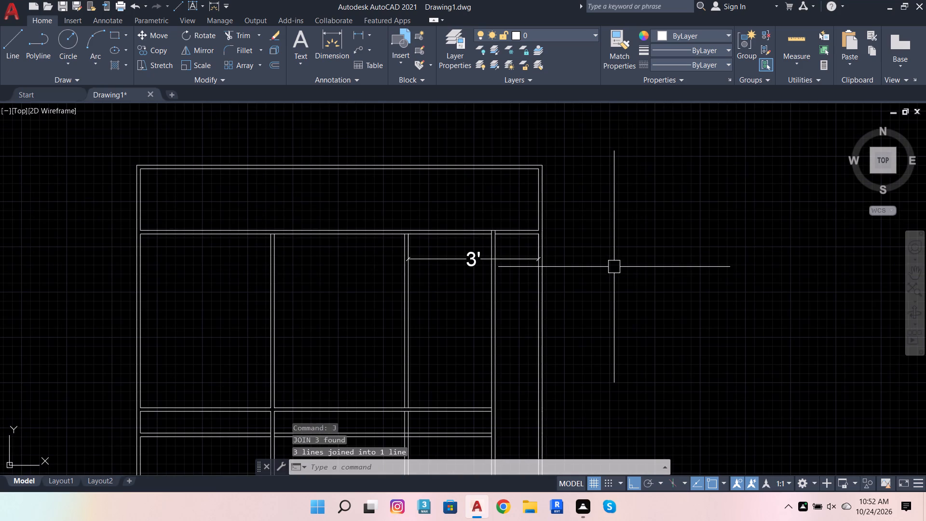
scroll(495, 236, "up", 4)
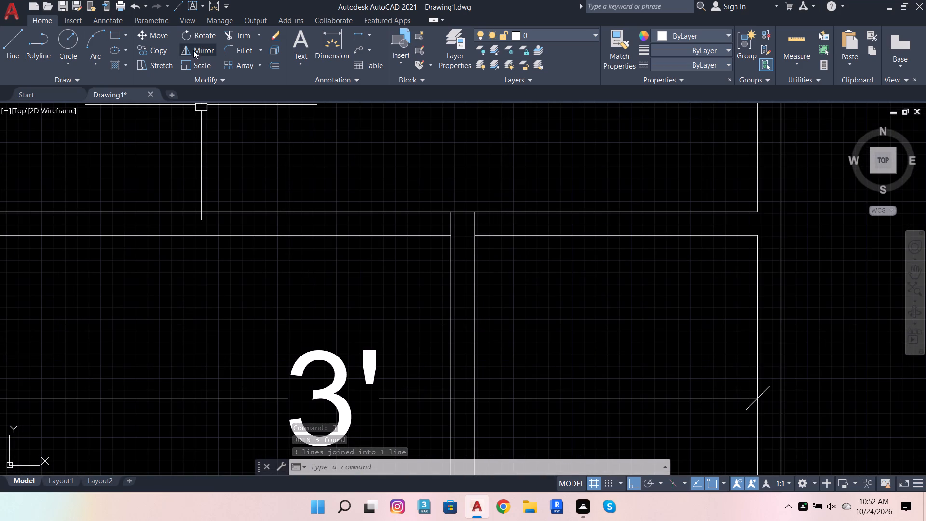
left_click(246, 33)
scroll(482, 229, "up", 2)
left_click(481, 225)
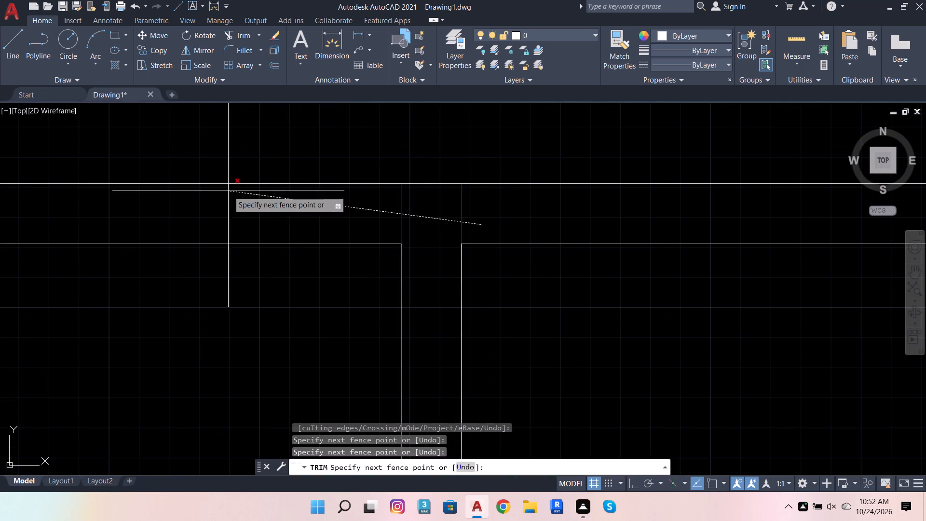
left_click(228, 191)
scroll(596, 160, "down", 5)
key("Escape")
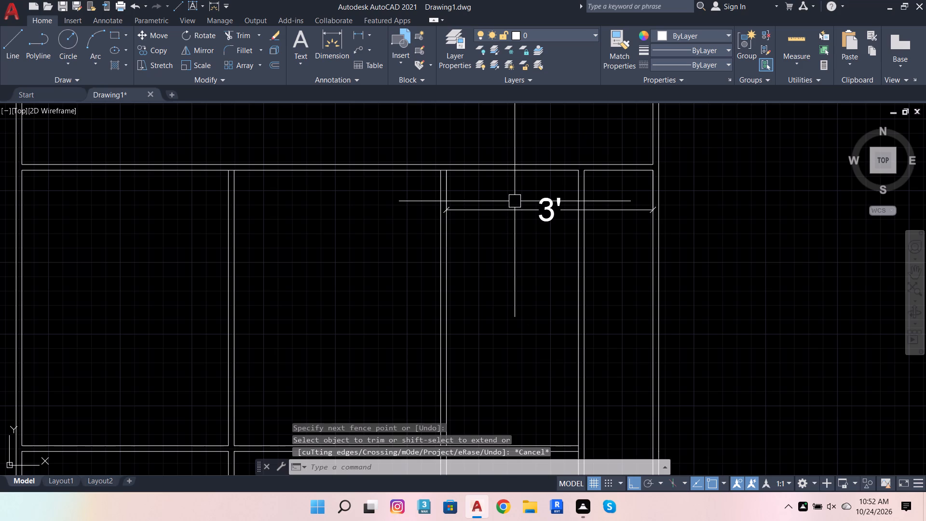
Trim the lower line of the double line below the top strip where it crosses the middle and west vertical divisions.
left_click(235, 35)
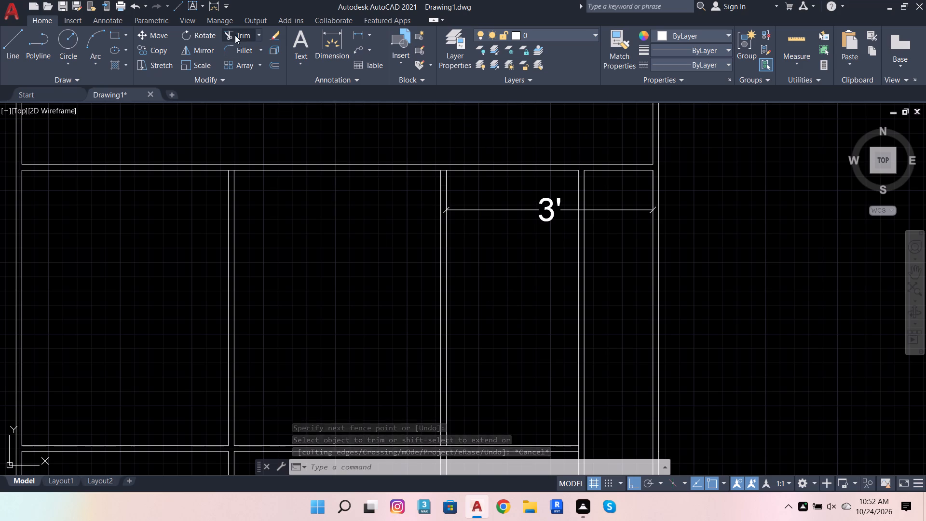
scroll(451, 159, "up", 4)
scroll(390, 227, "up", 2)
left_click(395, 209)
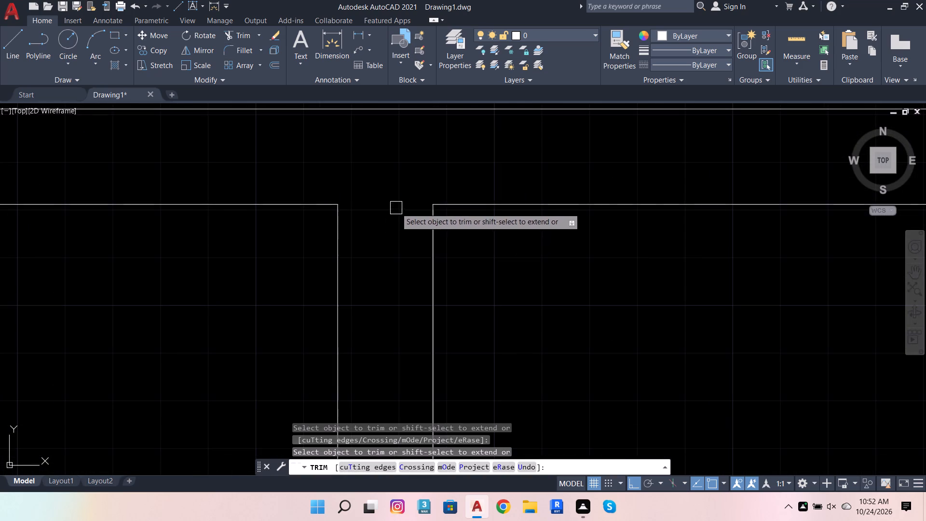
scroll(451, 197, "down", 8)
scroll(301, 209, "up", 4)
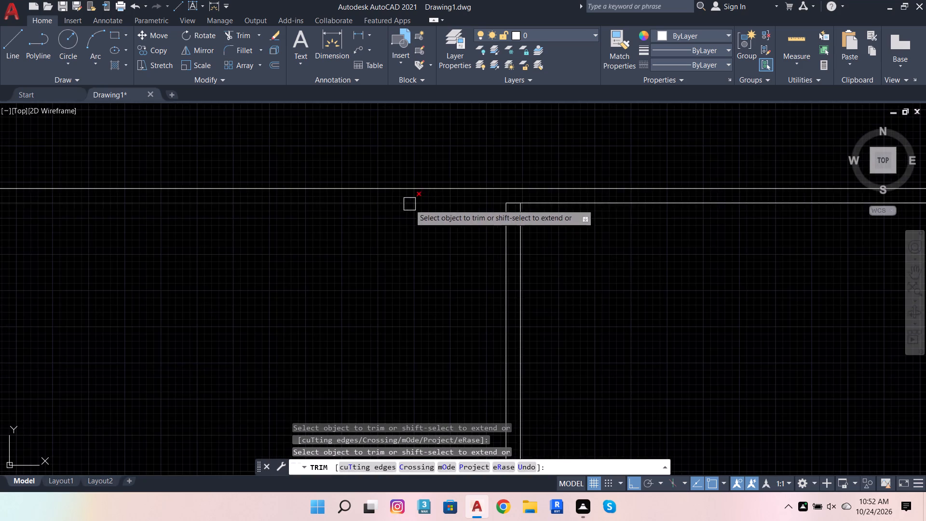
scroll(496, 197, "up", 3)
left_click(545, 212)
scroll(626, 192, "down", 5)
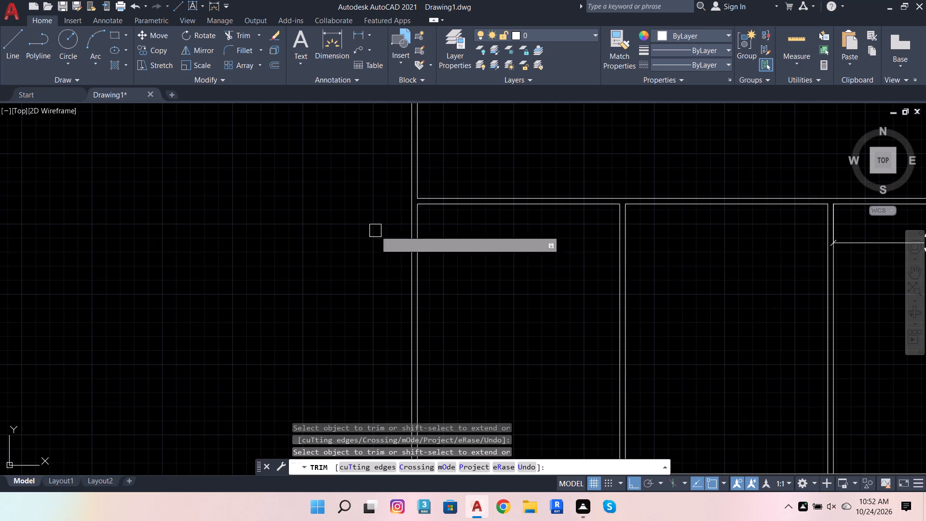
key("Escape")
Delete the 3' dimension between the middle division and the east wall.
scroll(305, 209, "down", 5)
scroll(364, 227, "up", 3)
scroll(377, 177, "up", 1)
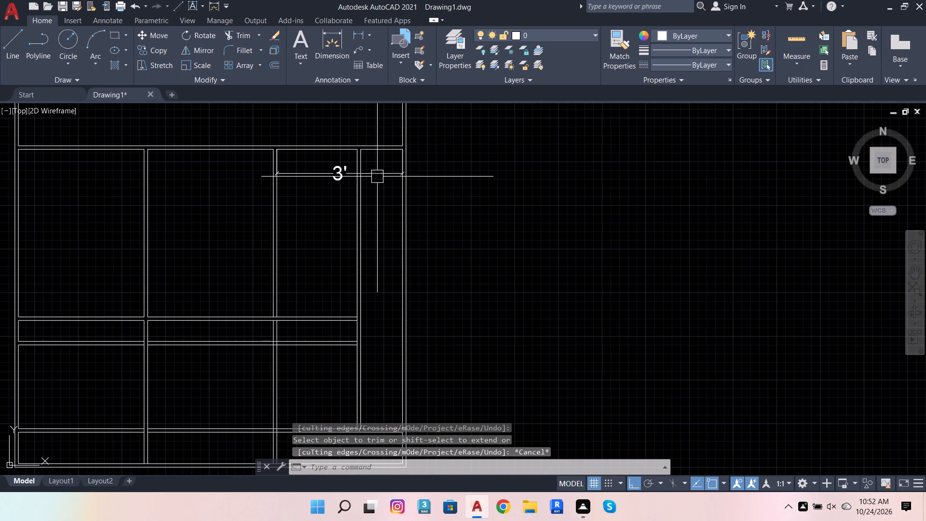
left_click(377, 176)
key("shift+Delete")
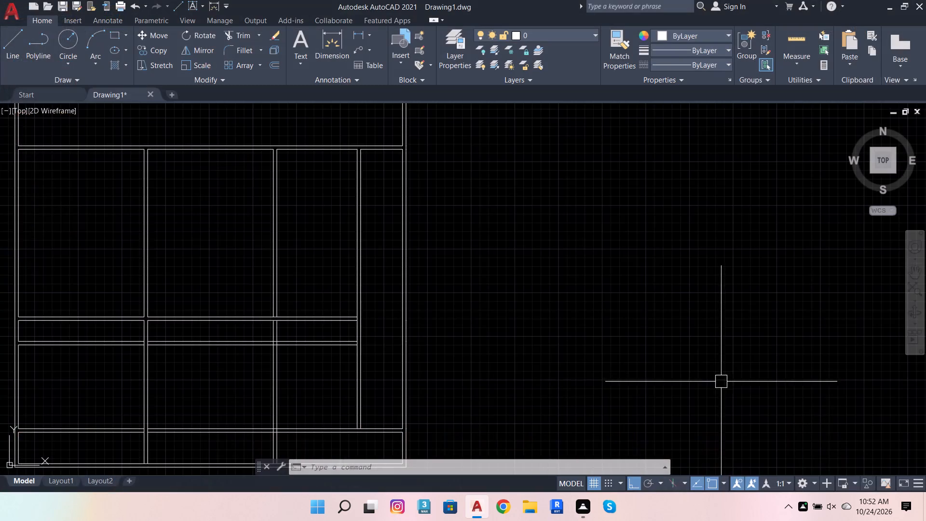
Trim the narrow middle strip's upper double line from the middle division's west line across to the east division.
scroll(627, 348, "down", 1)
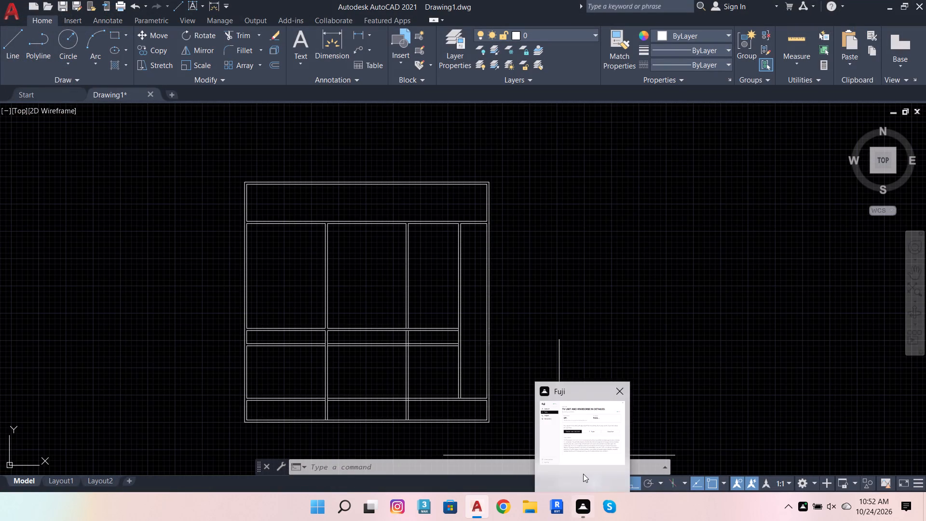
scroll(533, 319, "down", 3)
scroll(474, 342, "up", 3)
scroll(667, 152, "up", 2)
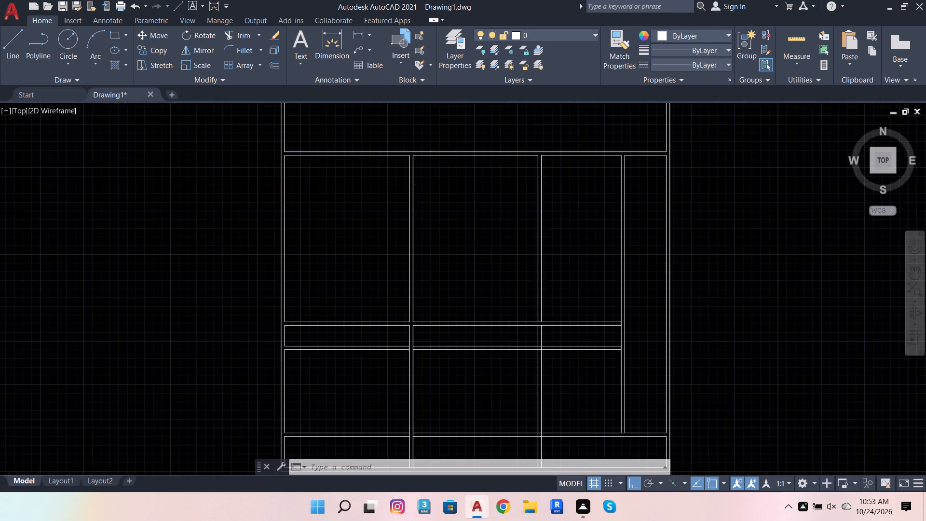
scroll(631, 166, "up", 2)
scroll(635, 161, "down", 3)
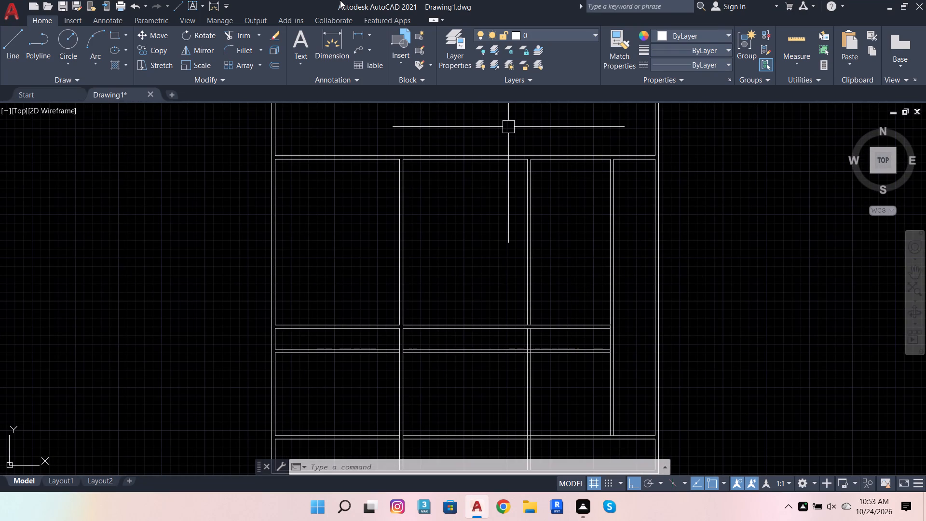
left_click(231, 34)
left_click(541, 315)
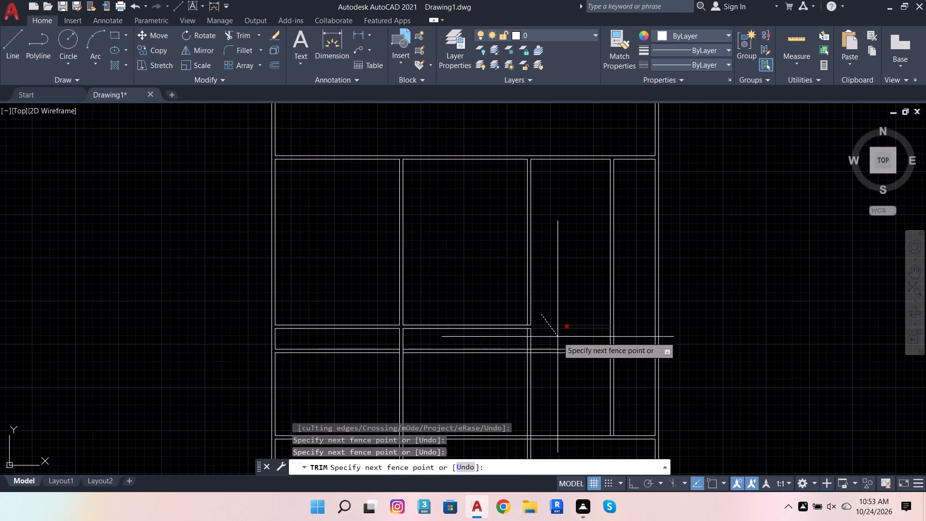
left_click(558, 337)
scroll(551, 331, "up", 2)
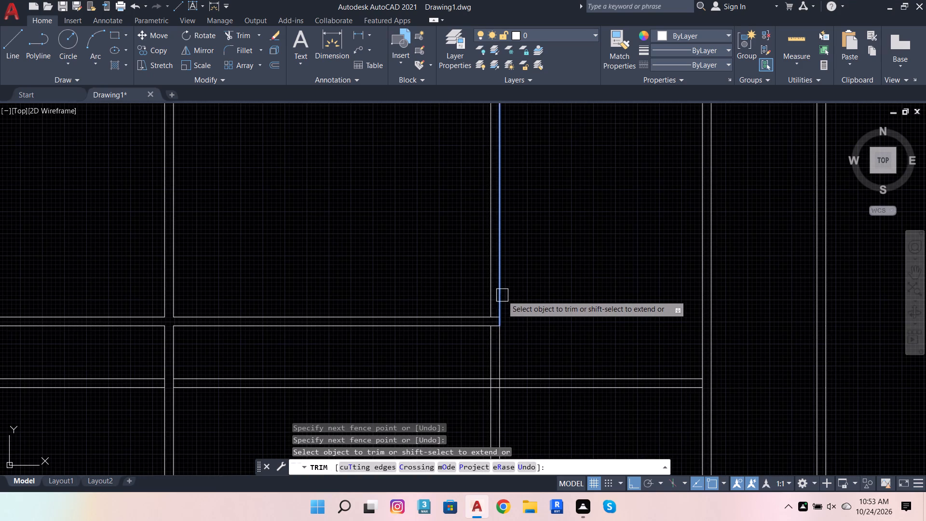
left_click(500, 293, "shift")
scroll(497, 315, "up", 3)
left_click(490, 308)
left_click(491, 369)
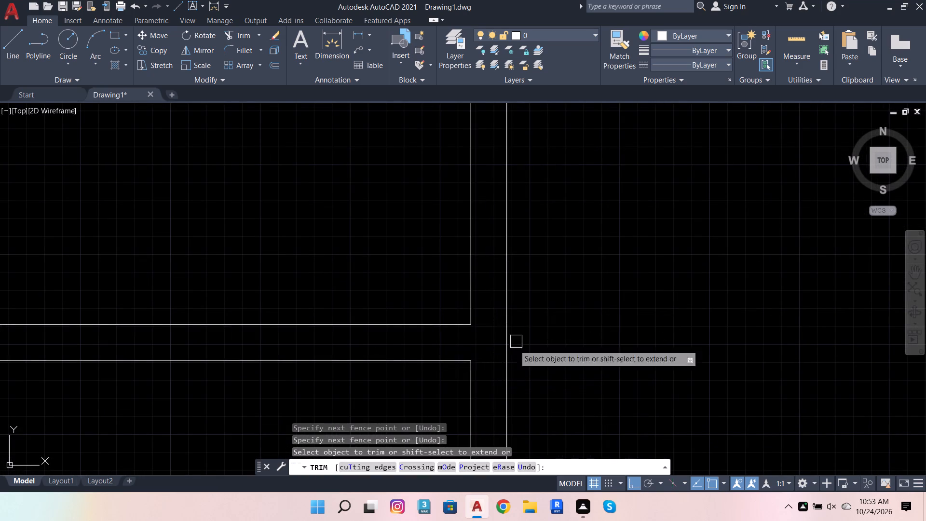
Trim all crossing line pieces where the narrow middle strip's lower double line meets the middle division, leaving an open junction.
scroll(560, 301, "down", 5)
scroll(565, 355, "up", 4)
scroll(482, 184, "up", 2)
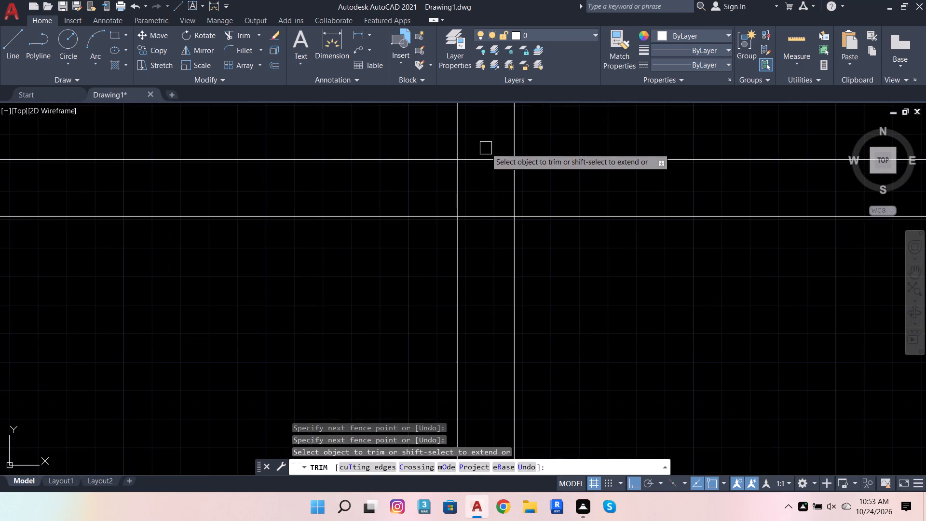
left_click_drag(486, 144, 493, 232)
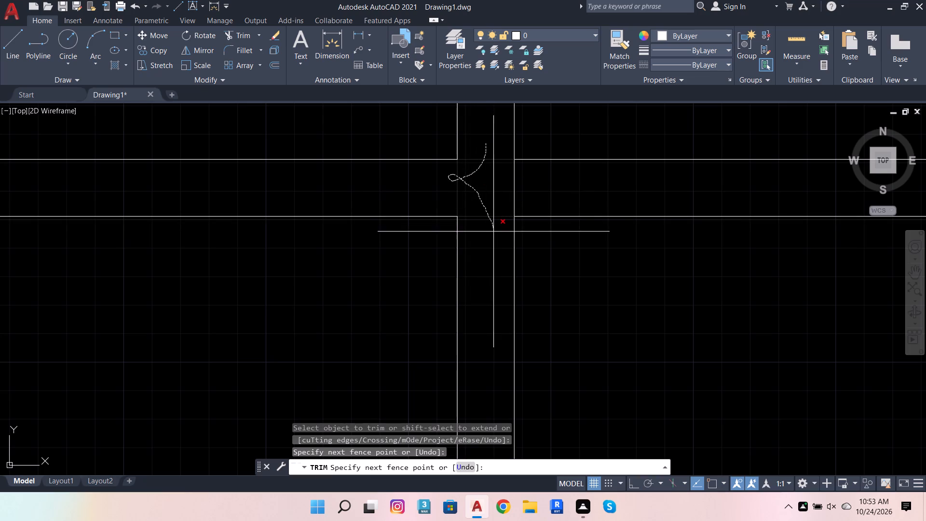
left_click_drag(493, 232, 488, 149)
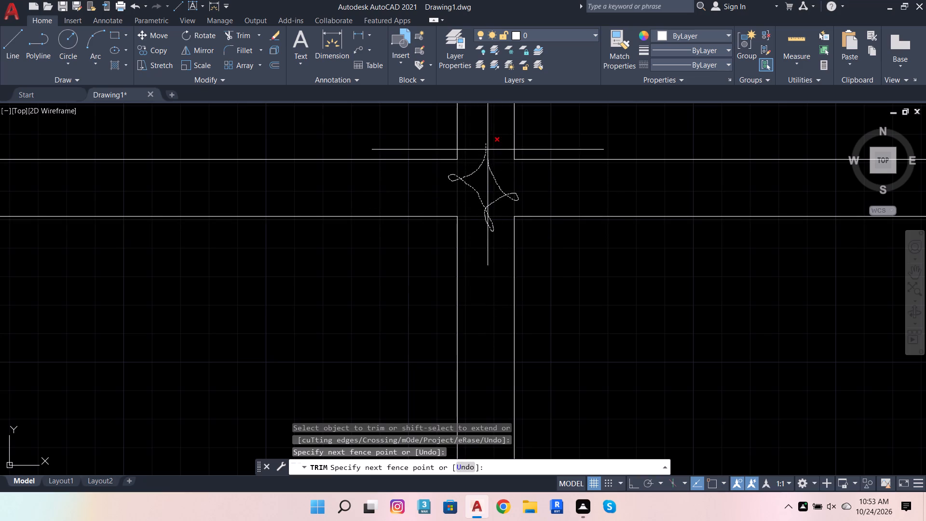
left_click_drag(488, 149, 483, 156)
Trim all crossing line pieces where the double line above the bottom strip meets the middle division.
scroll(488, 212, "down", 5)
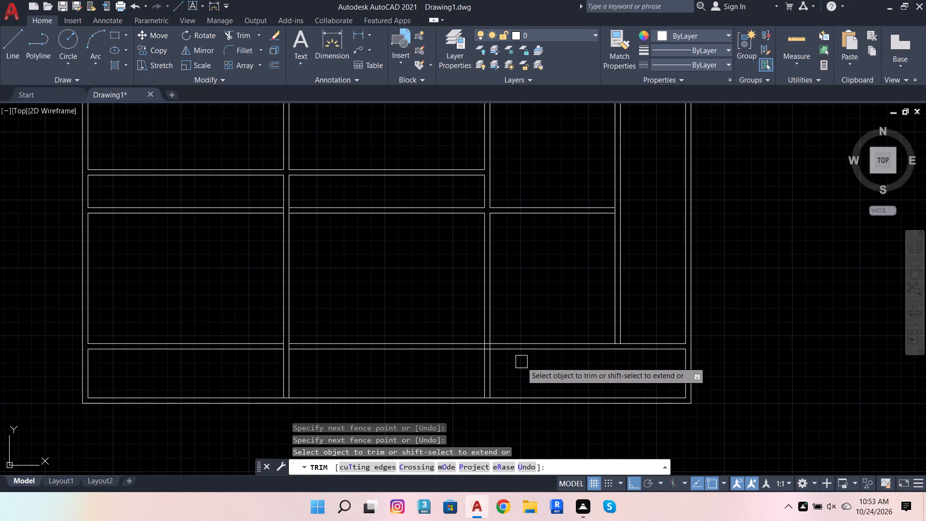
scroll(499, 351, "up", 4)
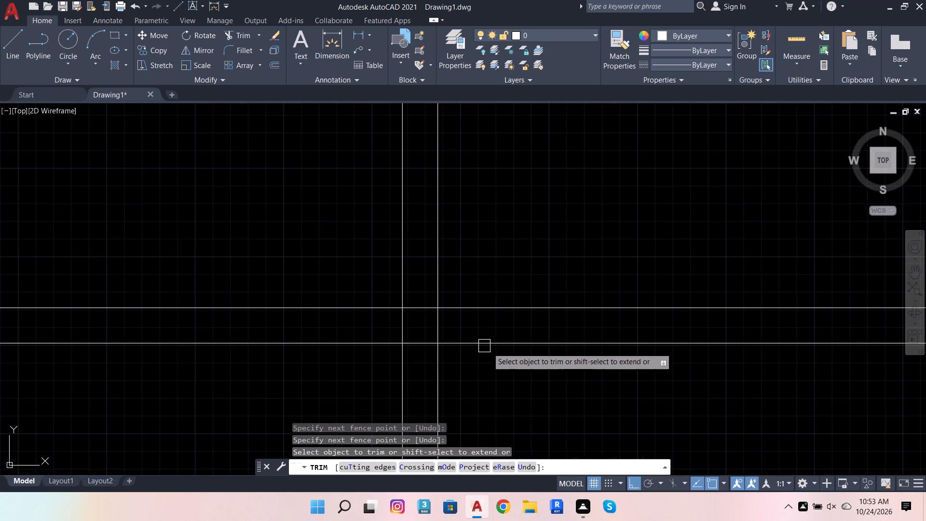
scroll(414, 303, "up", 2)
left_click_drag(431, 287, 386, 363)
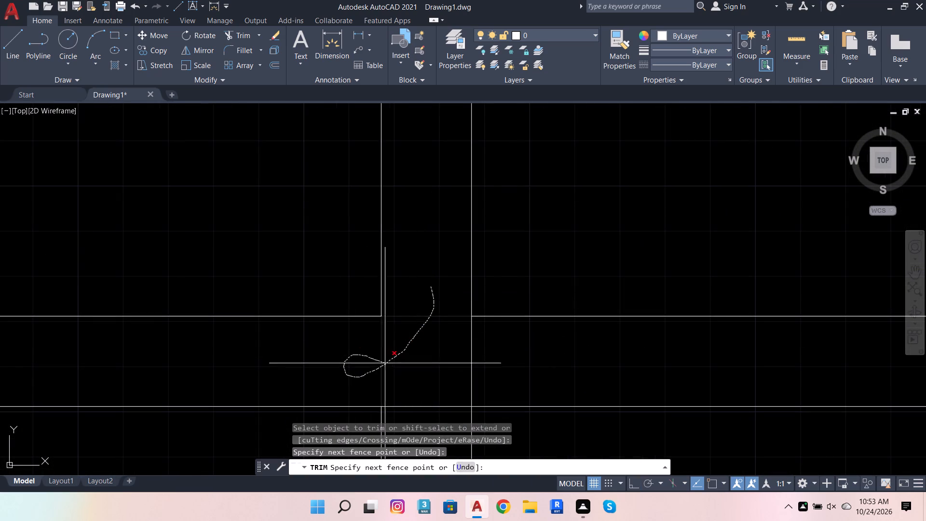
left_click_drag(386, 363, 484, 368)
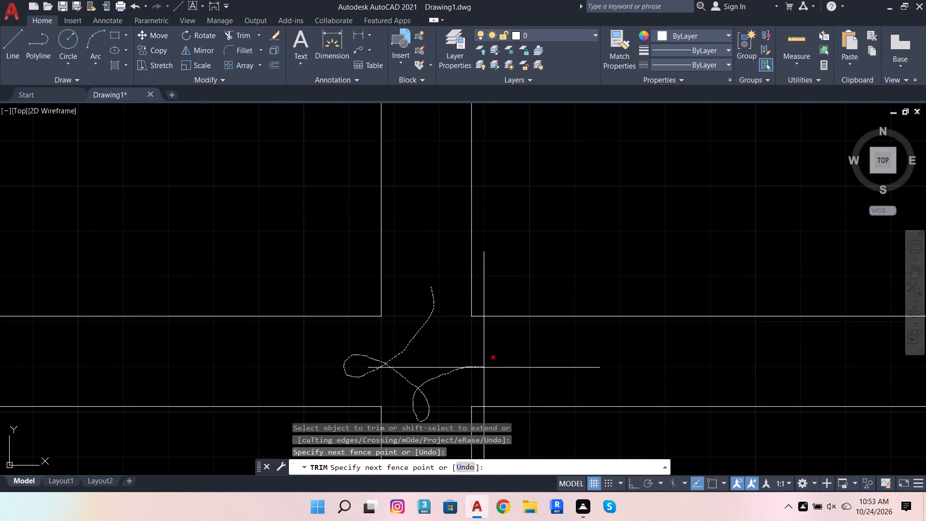
left_click_drag(484, 368, 429, 290)
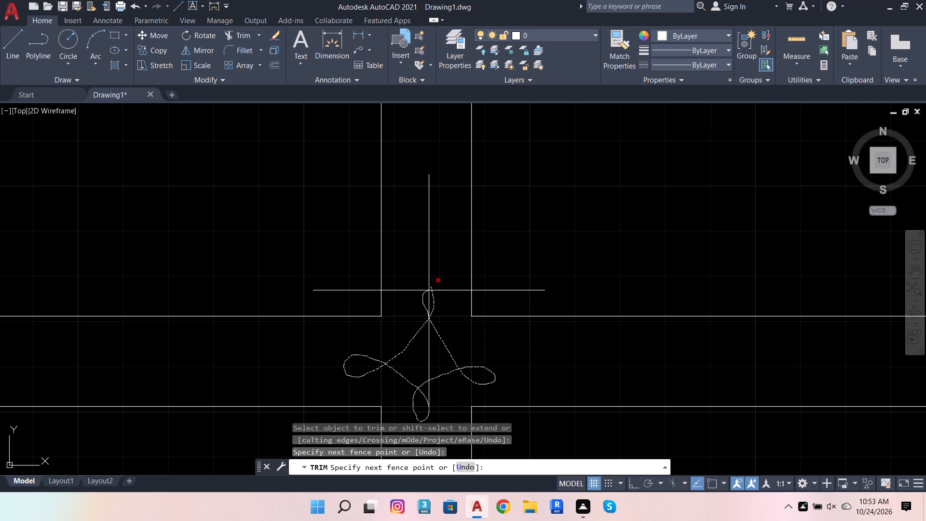
left_click_drag(429, 290, 437, 296)
Trim the west division's two vertical lines between the narrow middle strip's lower double lines.
scroll(463, 331, "down", 6)
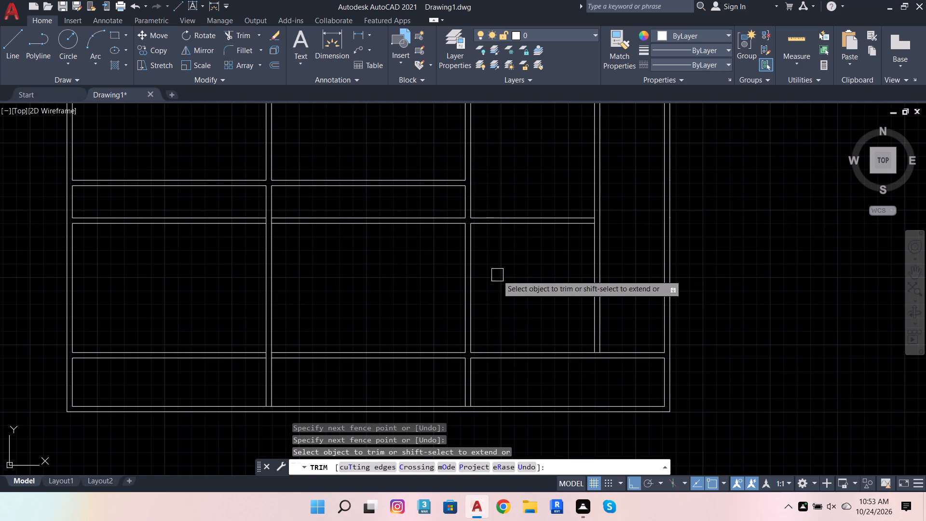
scroll(262, 213, "up", 3)
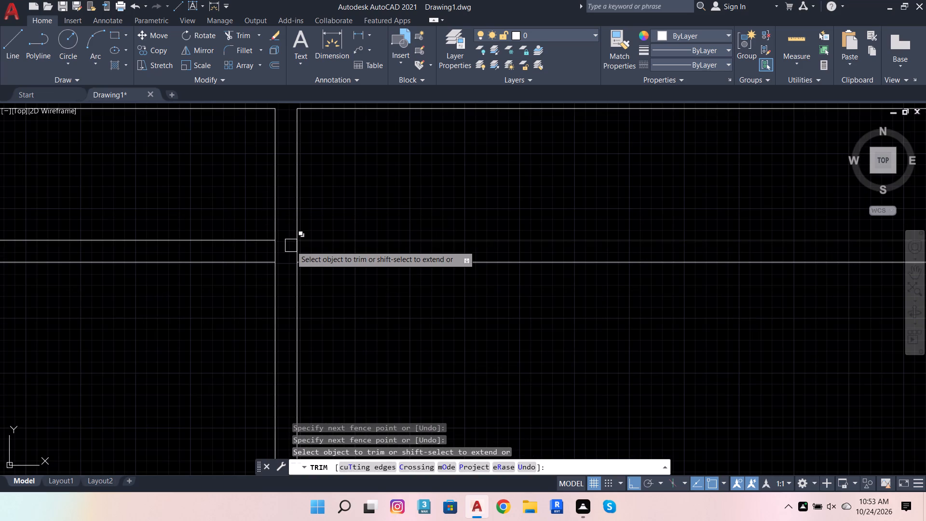
scroll(297, 250, "up", 2)
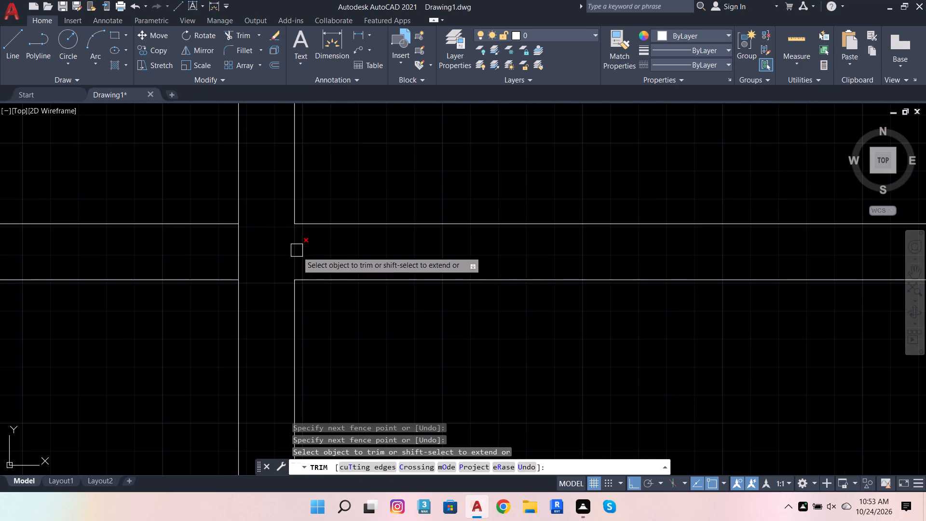
left_click(329, 251)
left_click(216, 249)
Trim the west division's two vertical lines between the double lines above the bottom strip.
scroll(408, 204, "down", 5)
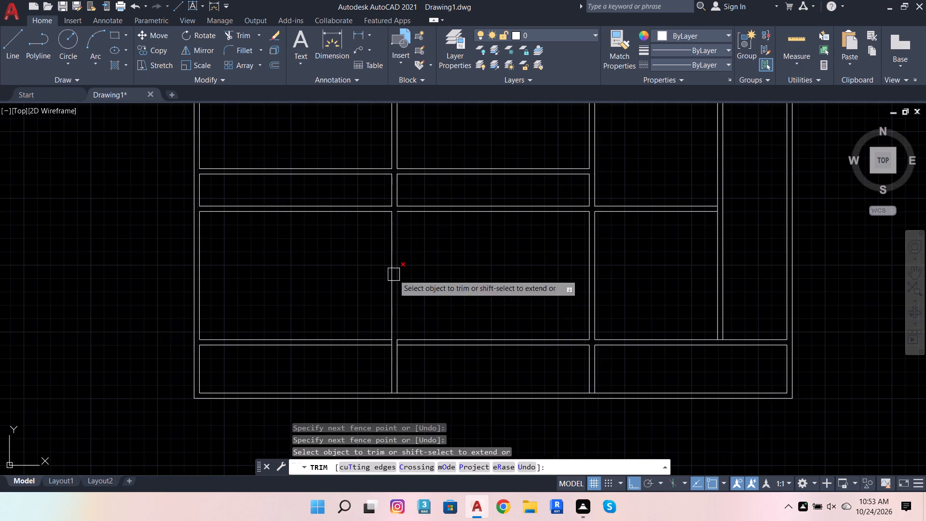
scroll(398, 333, "up", 3)
scroll(406, 362, "down", 4)
scroll(396, 380, "up", 3)
scroll(430, 305, "up", 2)
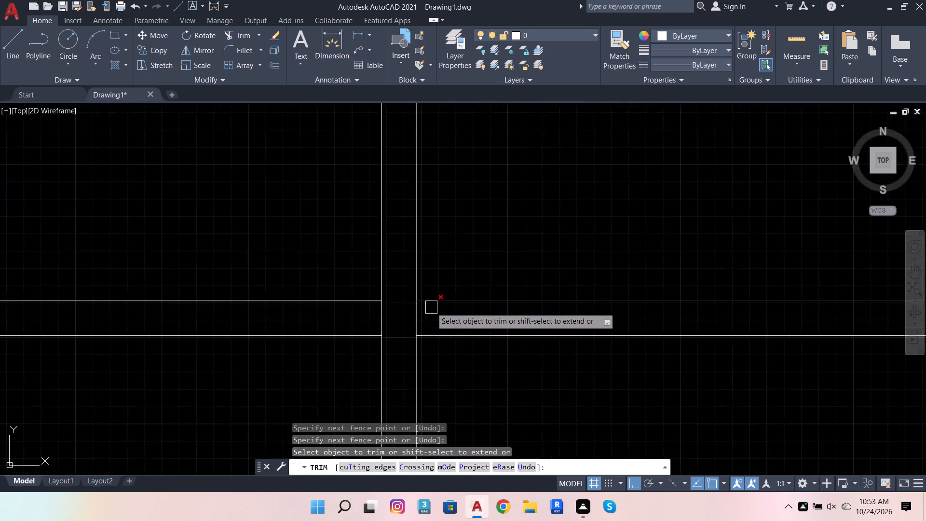
scroll(431, 307, "up", 1)
left_click(441, 328)
left_click(285, 325)
Trim the horizontal line piece closing the foot of the east division, above the bottom strip.
scroll(644, 293, "down", 6)
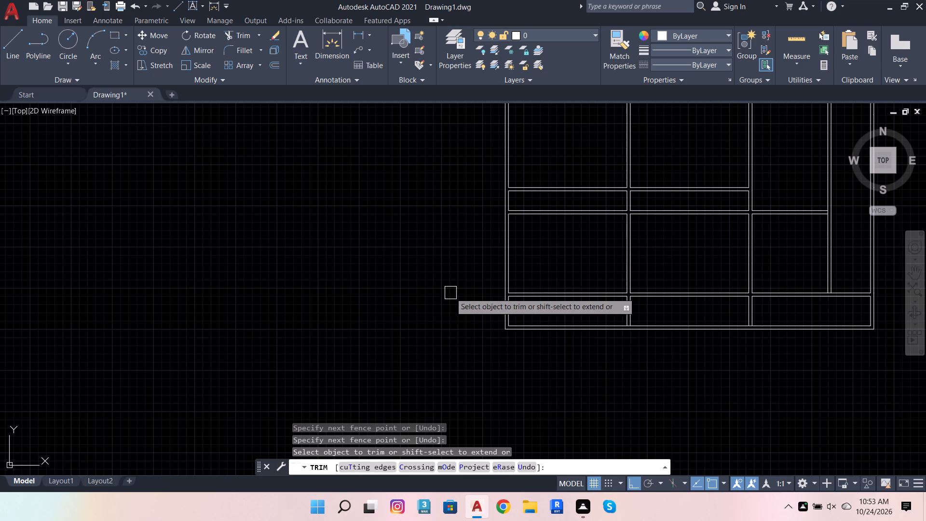
scroll(296, 321, "down", 3)
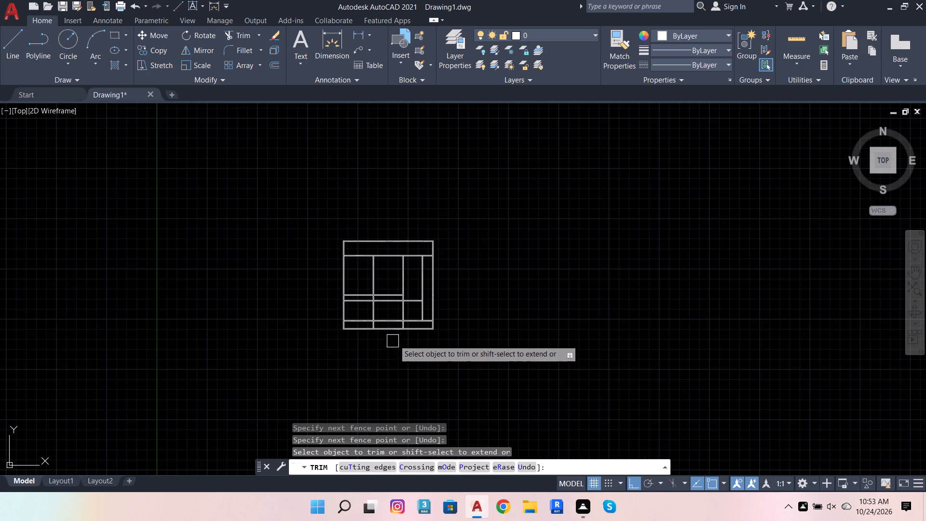
scroll(398, 336, "up", 4)
scroll(548, 267, "up", 3)
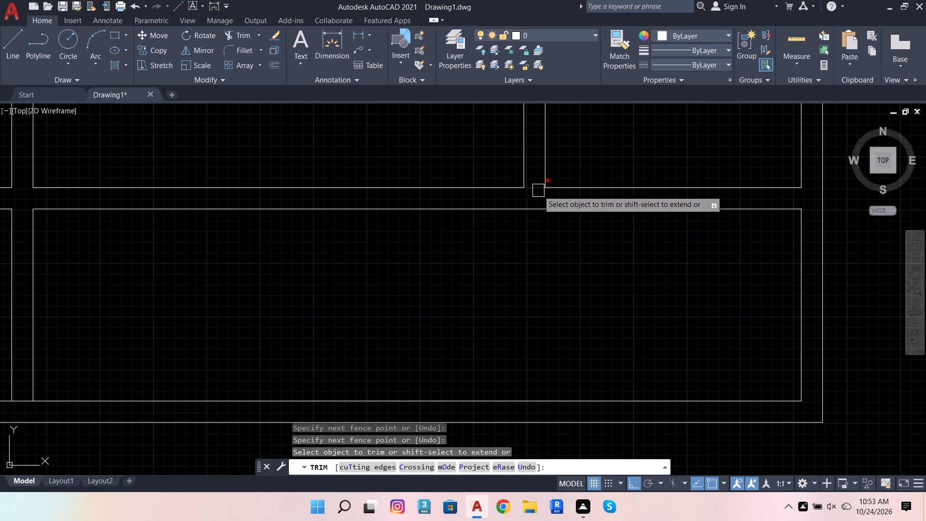
scroll(538, 191, "up", 3)
left_click(535, 187)
left_click(530, 163)
Trim the east division's west line between the narrow middle strip's lower double lines.
scroll(504, 254, "down", 6)
scroll(537, 329, "down", 1)
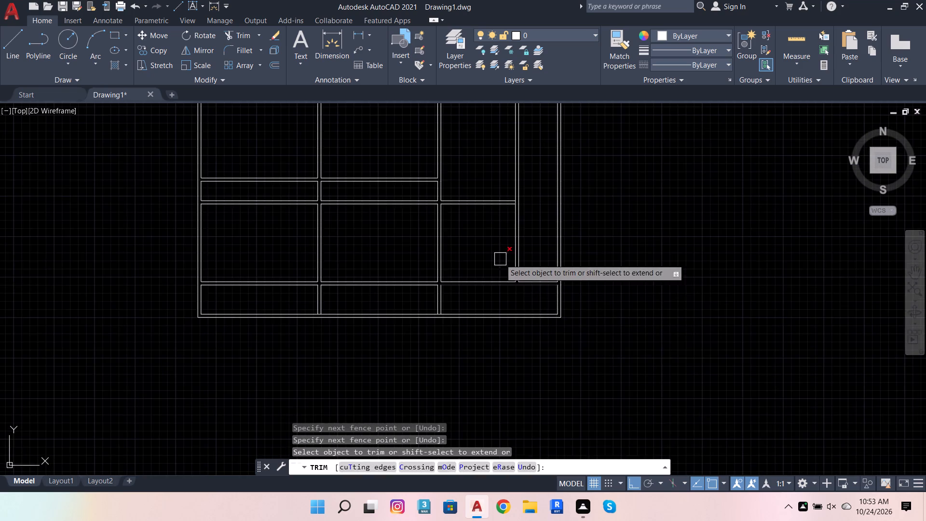
scroll(503, 194, "up", 4)
scroll(553, 259, "up", 3)
left_click(557, 258)
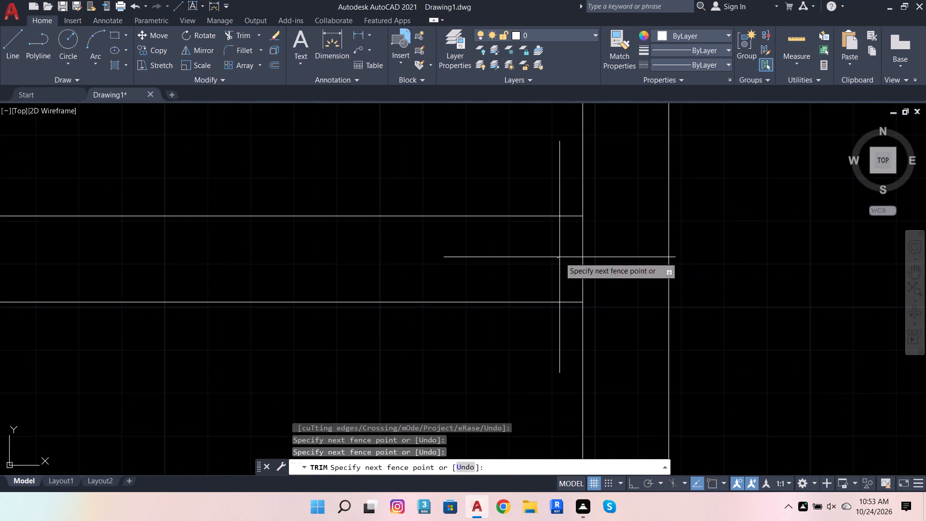
left_click(602, 248)
scroll(595, 303, "down", 7)
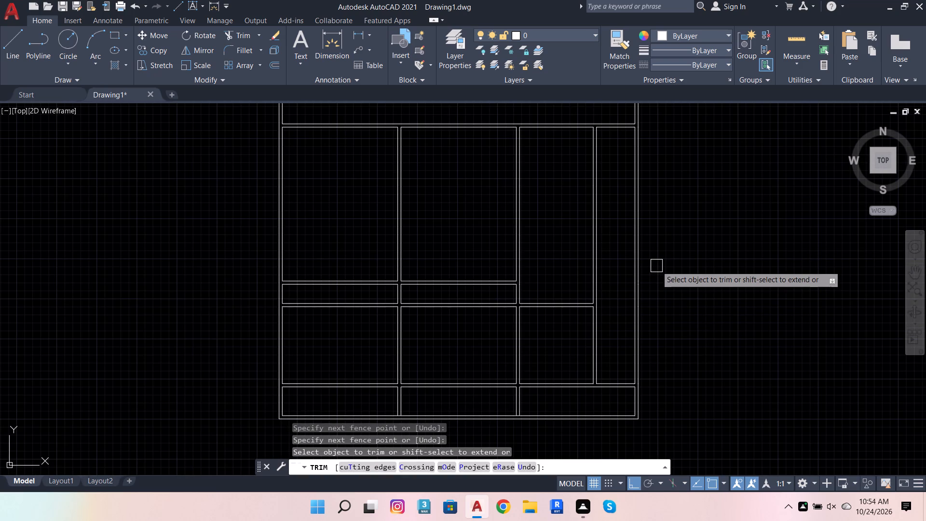
Dimension the inner height of the top strip, placing the dimension just outside the frame's east side.
key("Escape")
key("Escape")
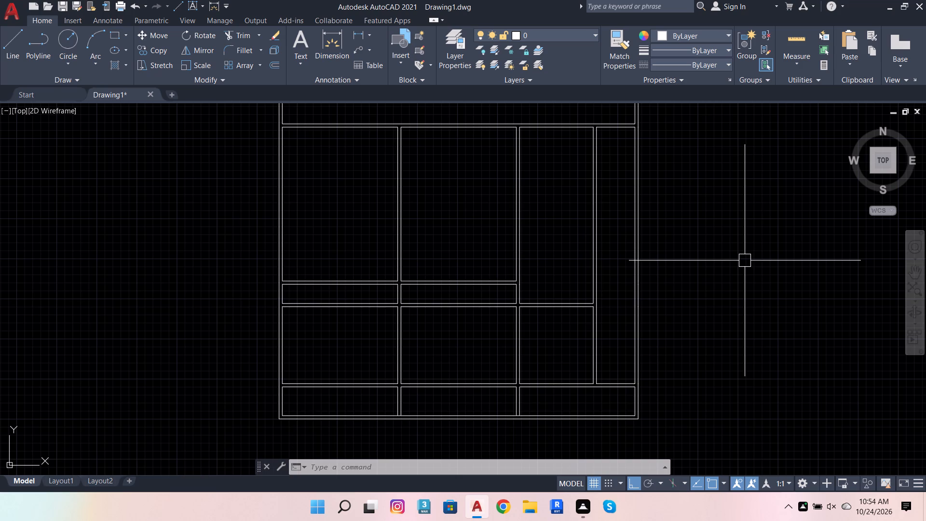
scroll(612, 311, "down", 3)
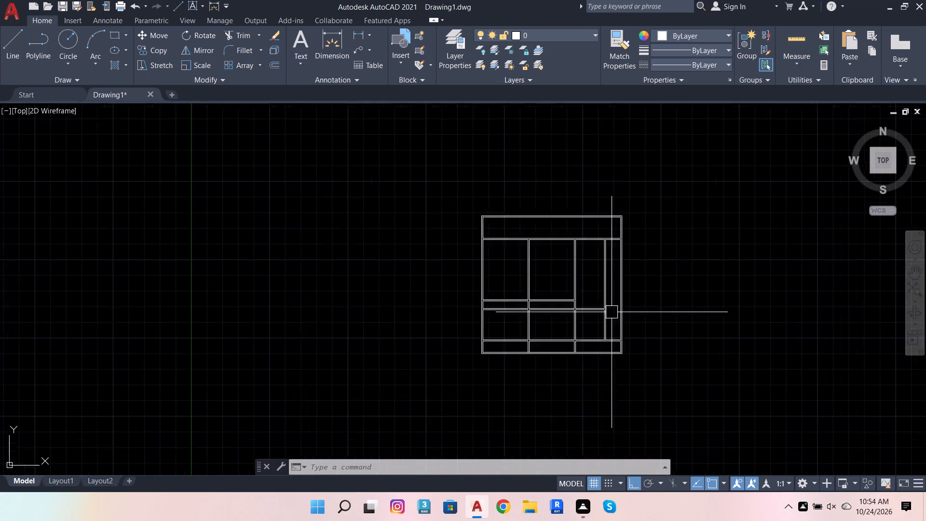
scroll(612, 312, "down", 1)
scroll(615, 285, "up", 4)
left_click(325, 34)
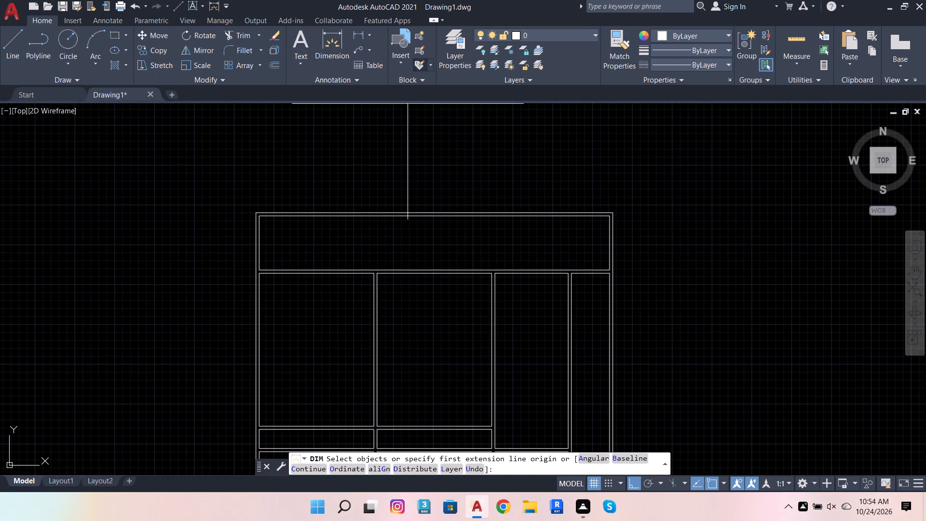
scroll(599, 227, "up", 3)
left_click(635, 259)
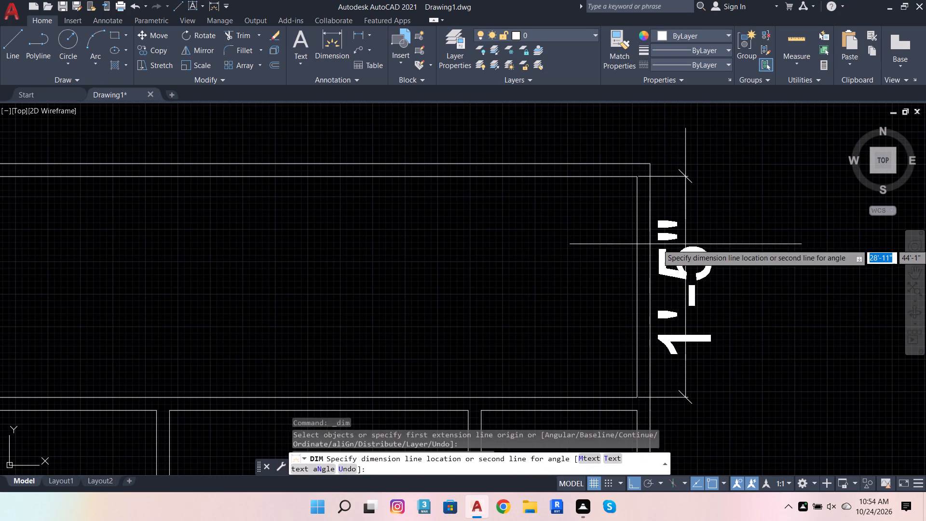
left_click(686, 244)
Add a 10" vertical dimension from the frame's outer southeast corner up to the bottom strip's upper edge, placed outside the east wall.
scroll(634, 145, "down", 4)
scroll(667, 183, "up", 3)
scroll(649, 174, "down", 3)
scroll(642, 173, "up", 4)
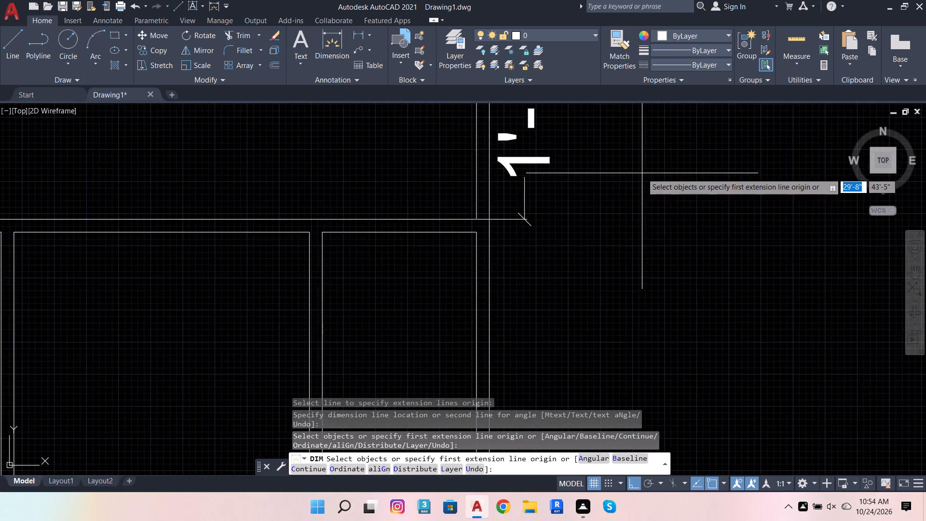
scroll(642, 173, "down", 3)
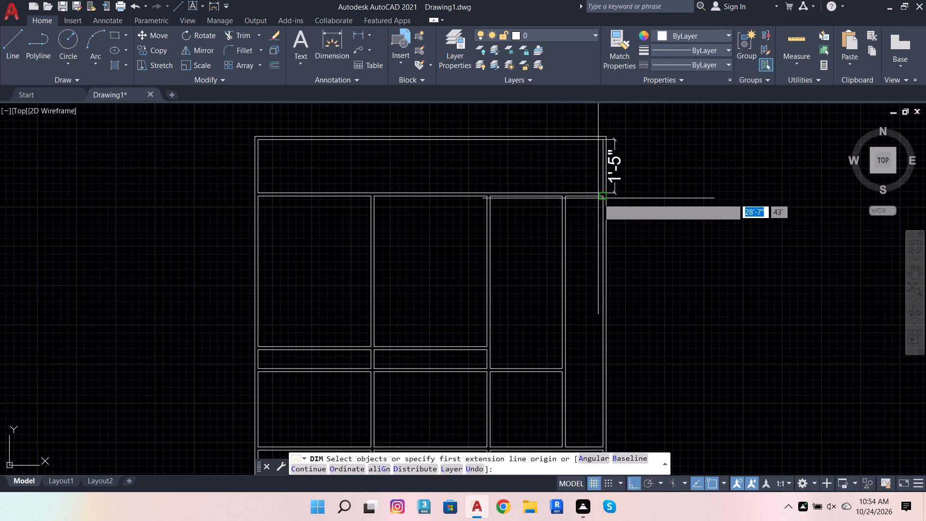
scroll(597, 197, "up", 2)
scroll(711, 142, "down", 4)
scroll(695, 249, "up", 4)
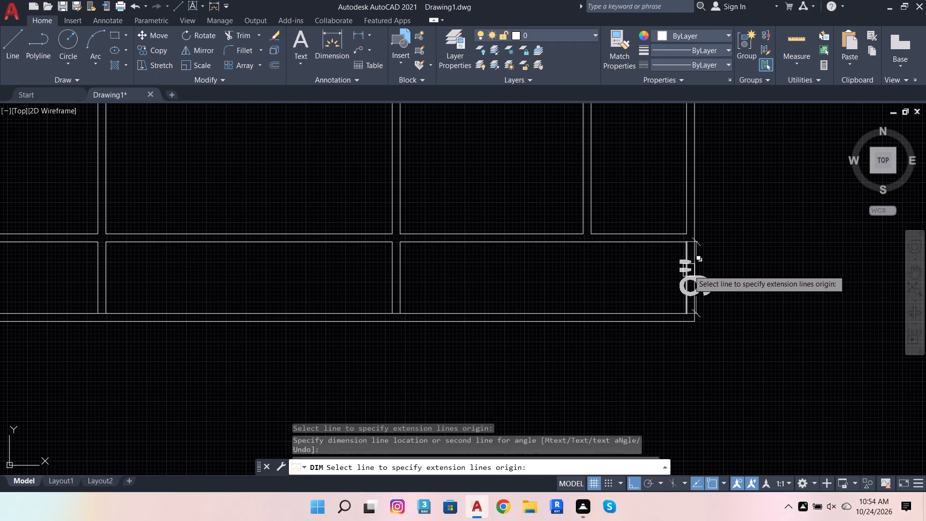
left_click(683, 234)
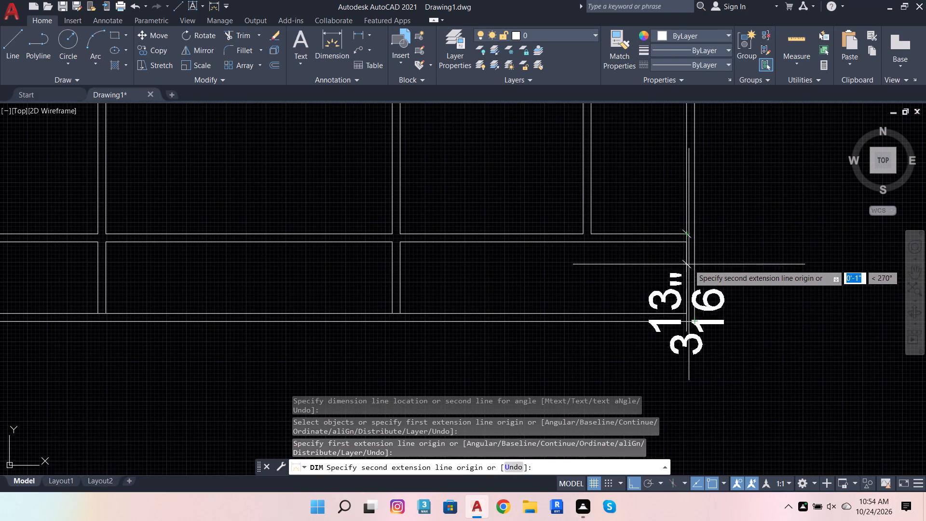
key("space")
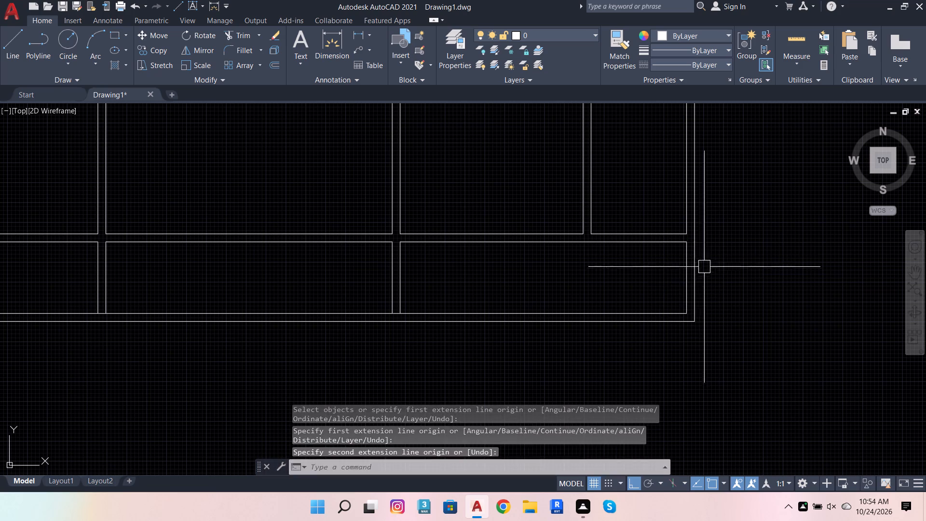
key("space")
left_click(697, 318)
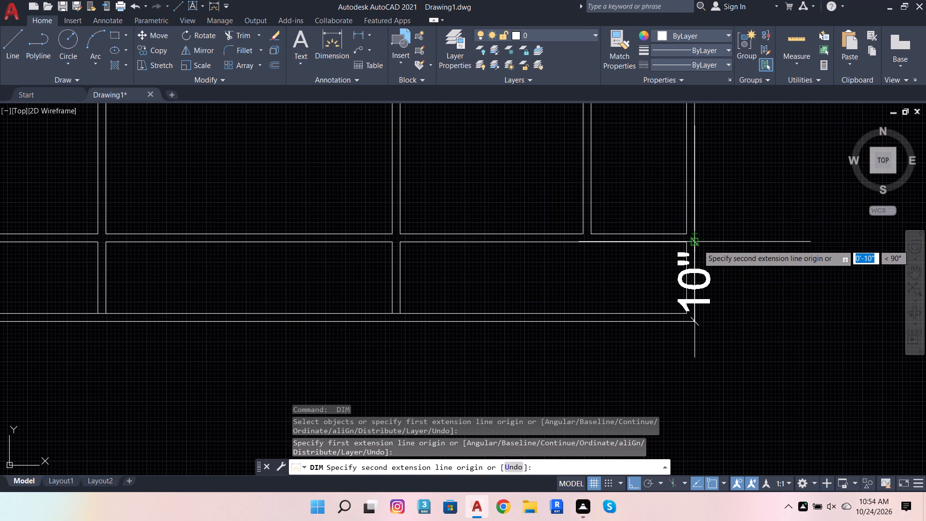
type("10")
key("Return")
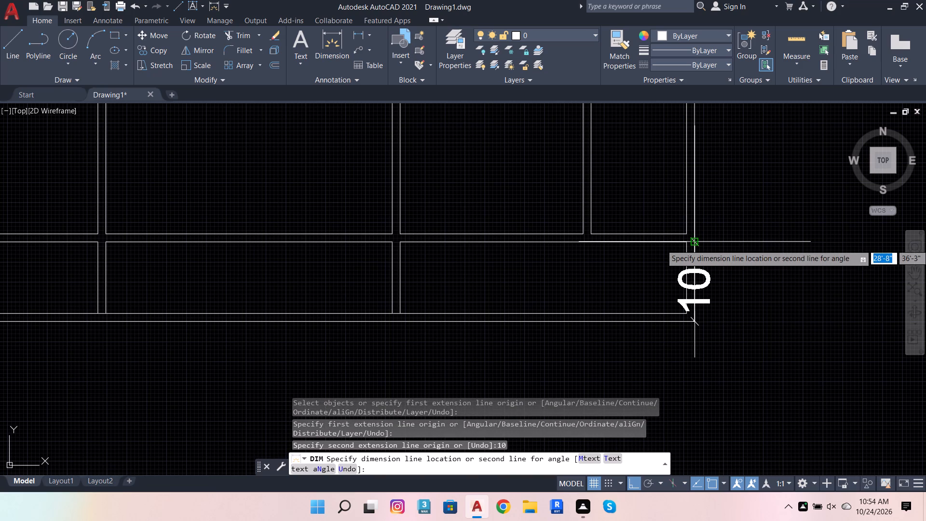
left_click(731, 249)
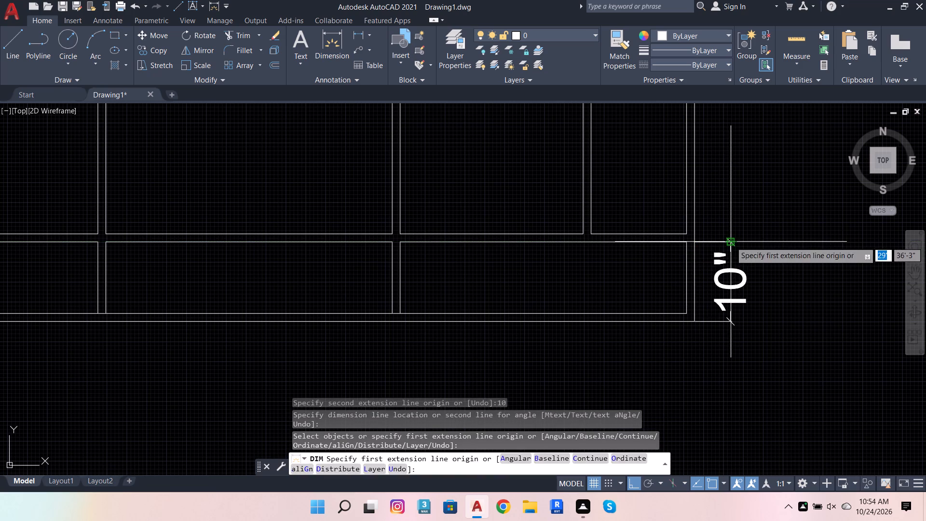
key("Escape")
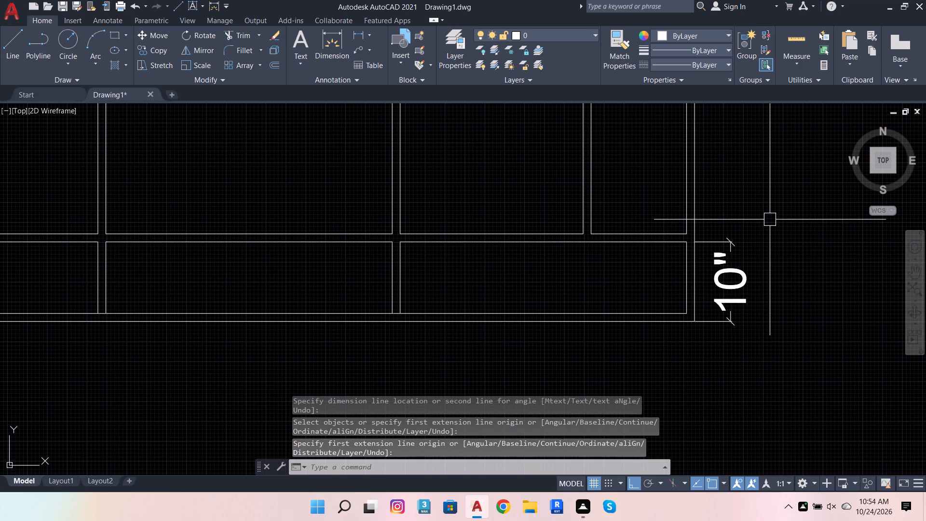
Offset the narrow east column's top line 10" downward.
scroll(770, 219, "down", 5)
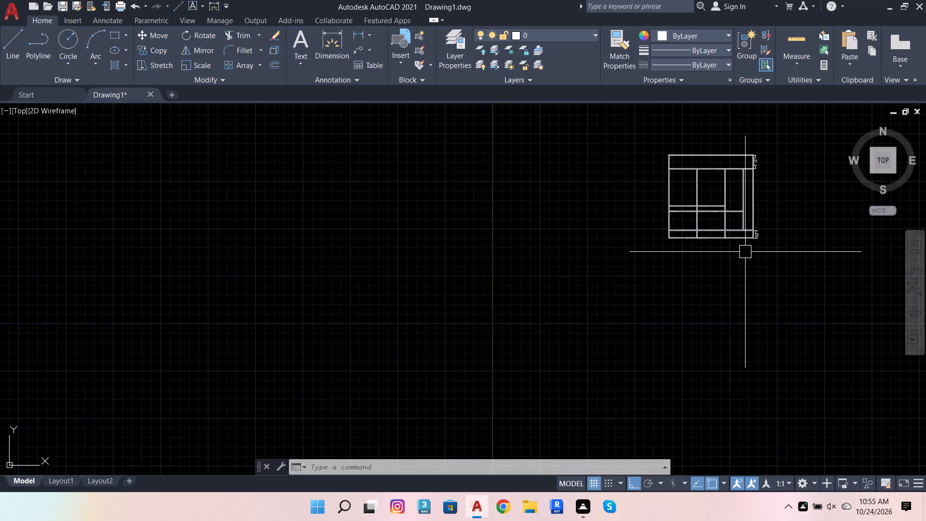
scroll(620, 322, "down", 2)
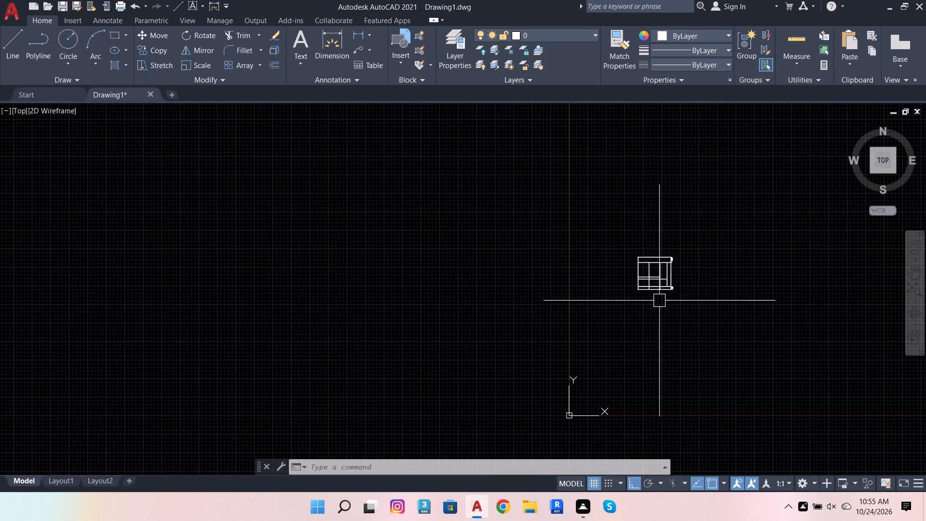
scroll(660, 301, "up", 2)
scroll(707, 239, "up", 3)
scroll(641, 194, "up", 1)
scroll(644, 212, "down", 2)
scroll(634, 147, "up", 3)
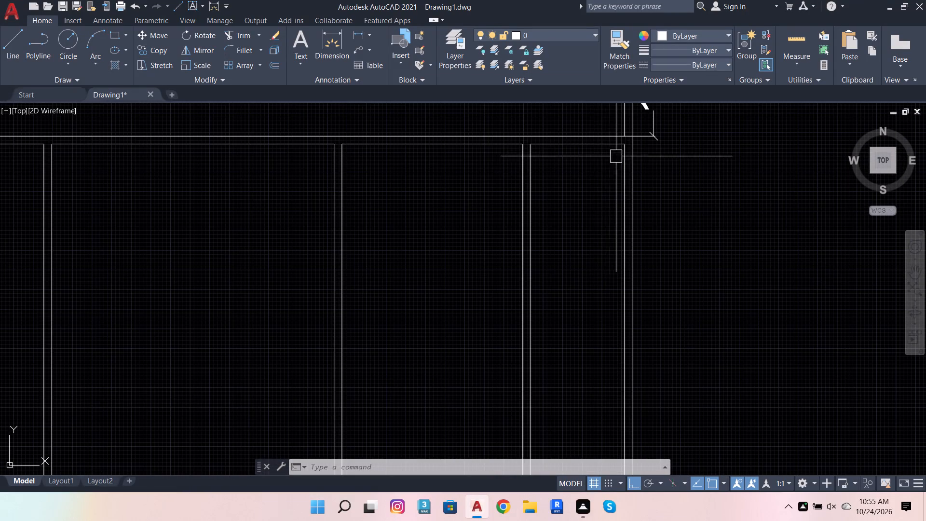
left_click(606, 141)
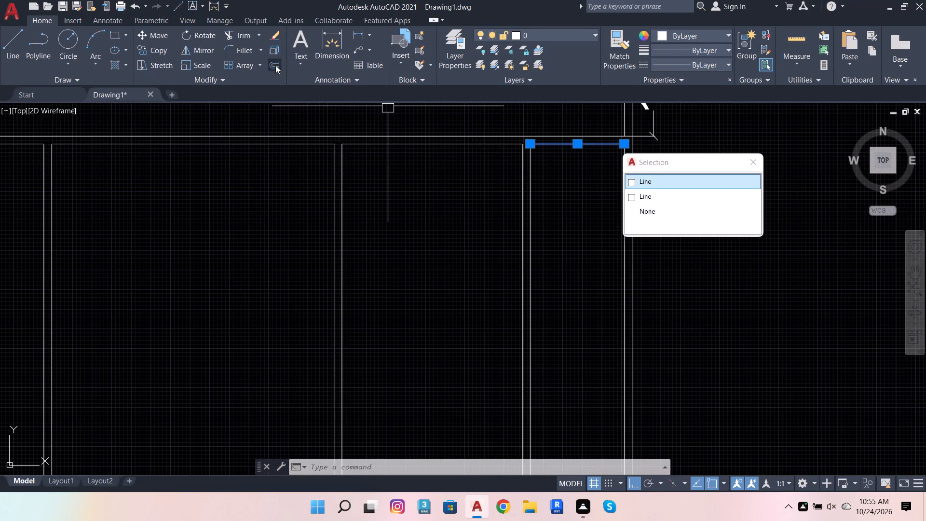
left_click(275, 65)
left_click(624, 145)
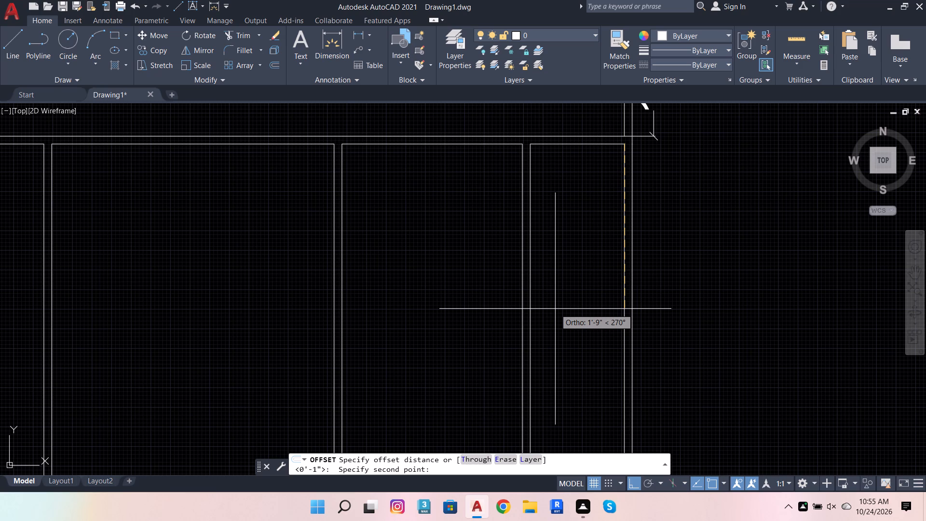
type("10")
key("Return")
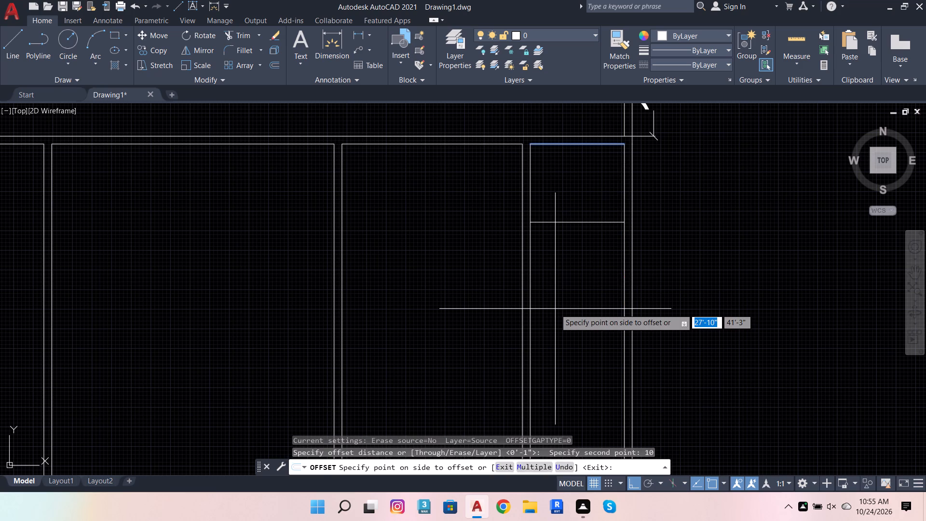
left_click(555, 309)
key("Escape")
Offset the new horizontal line in the east column 1" downward to form a double line.
key("o")
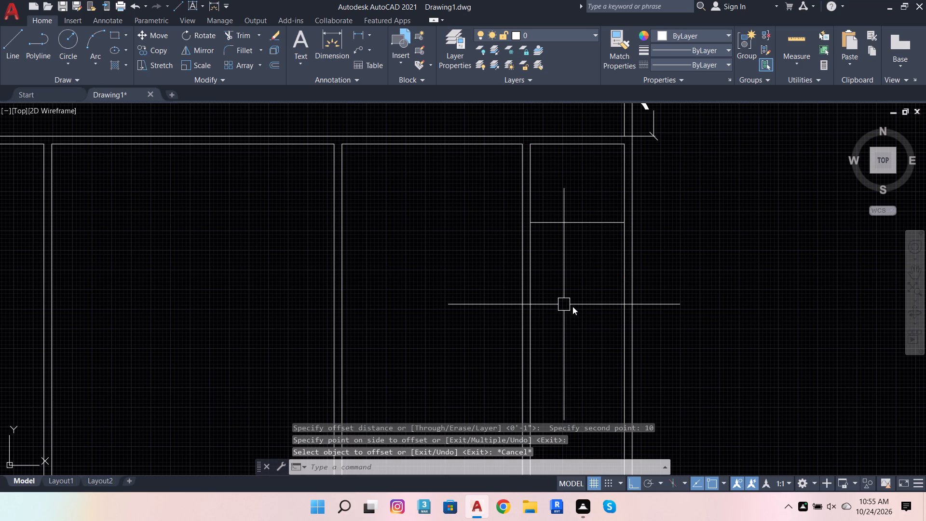
key("Return")
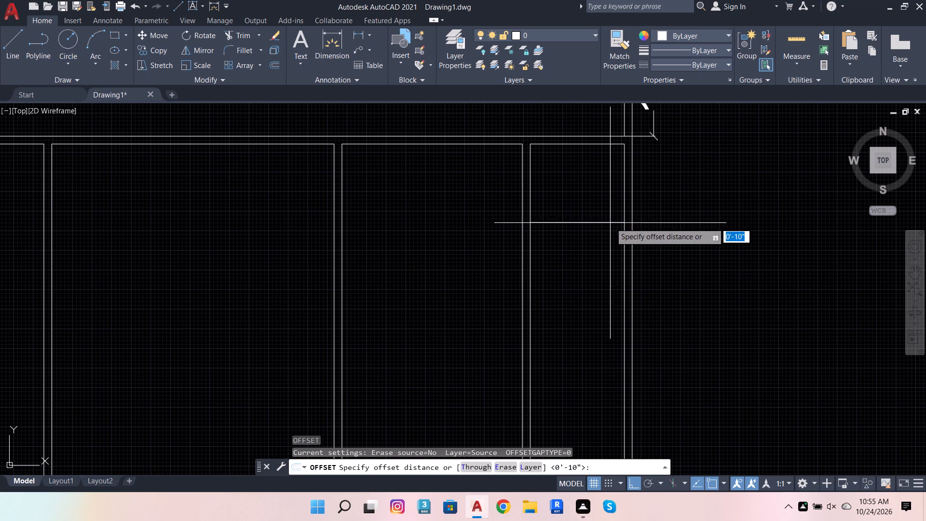
left_click(611, 223)
key("1")
key("Return")
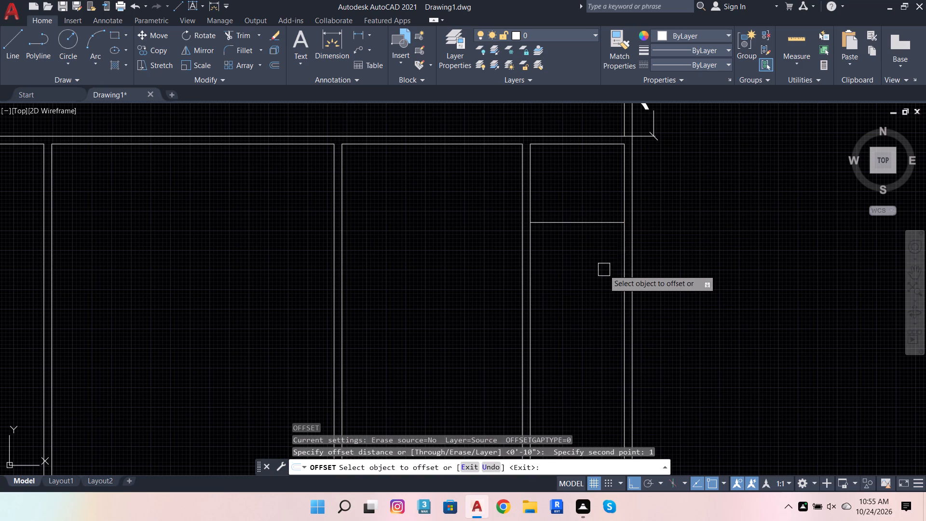
left_click(589, 228)
left_click(596, 270)
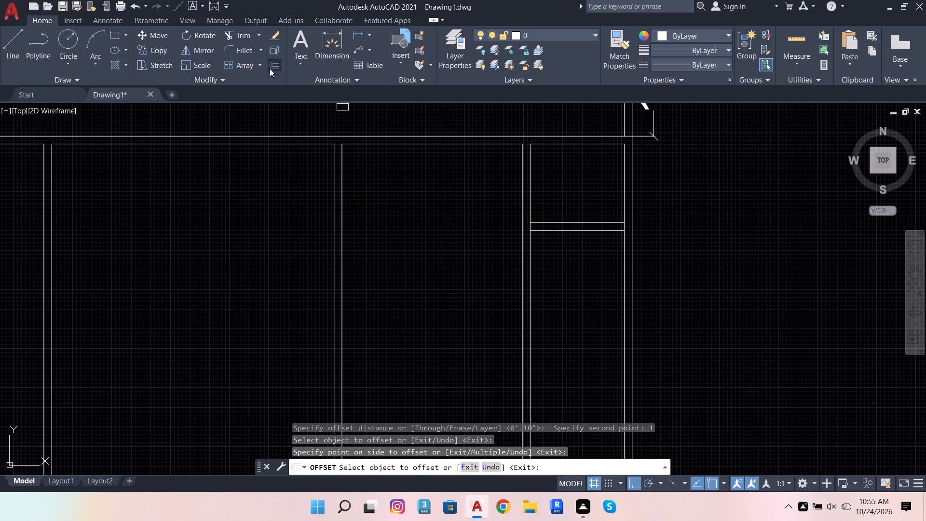
Offset the lower line of the east column's new double line 9" downward.
left_click(270, 68)
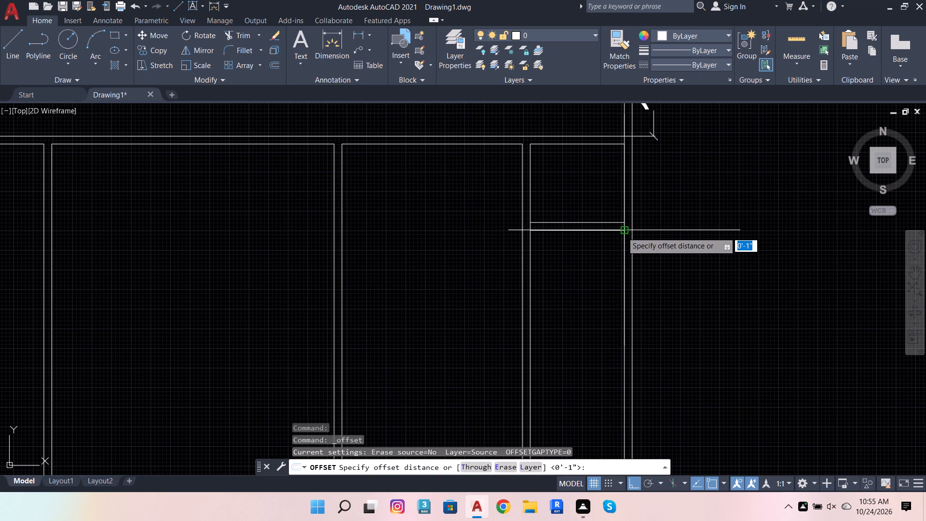
left_click(622, 232)
key("9")
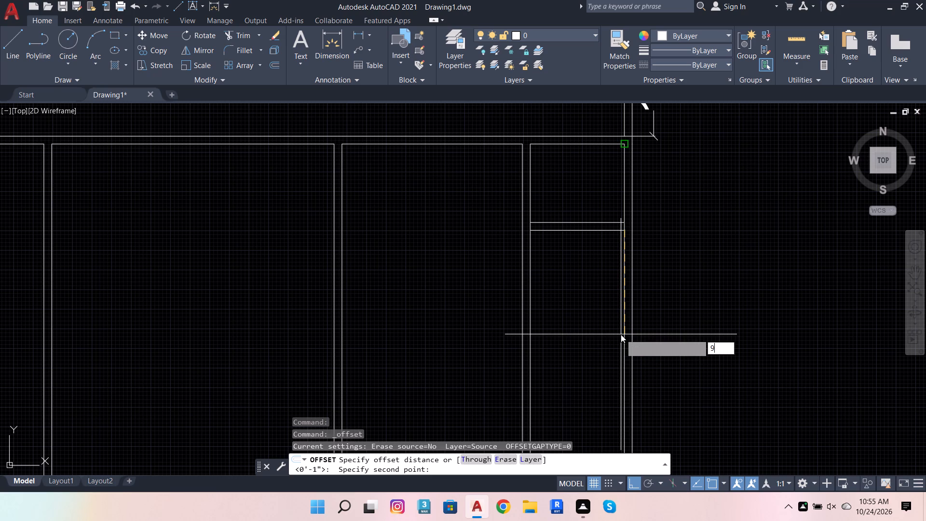
key("Return")
left_click(599, 233)
left_click(605, 261)
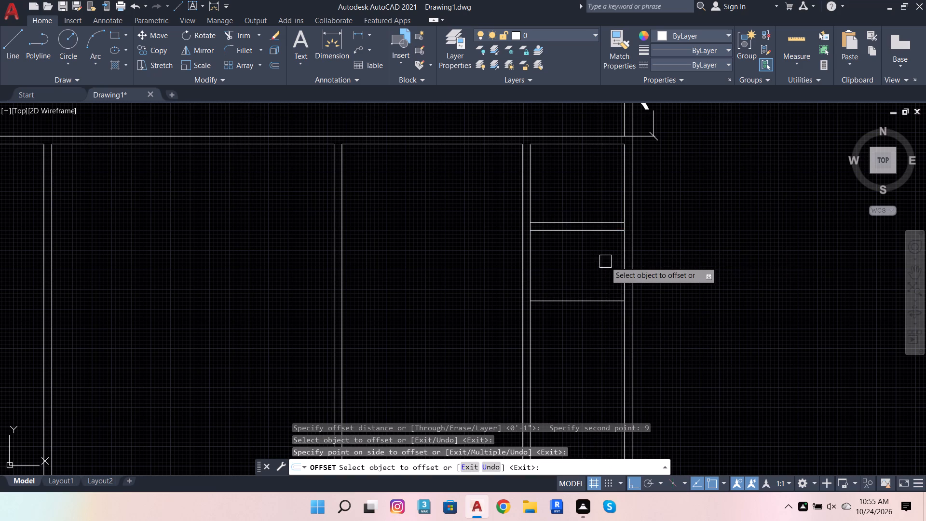
Continue the 9" offsets down the east column, adding three more horizontal lines, each from the one above.
scroll(611, 295, "down", 3)
scroll(600, 328, "up", 2)
left_click(610, 250)
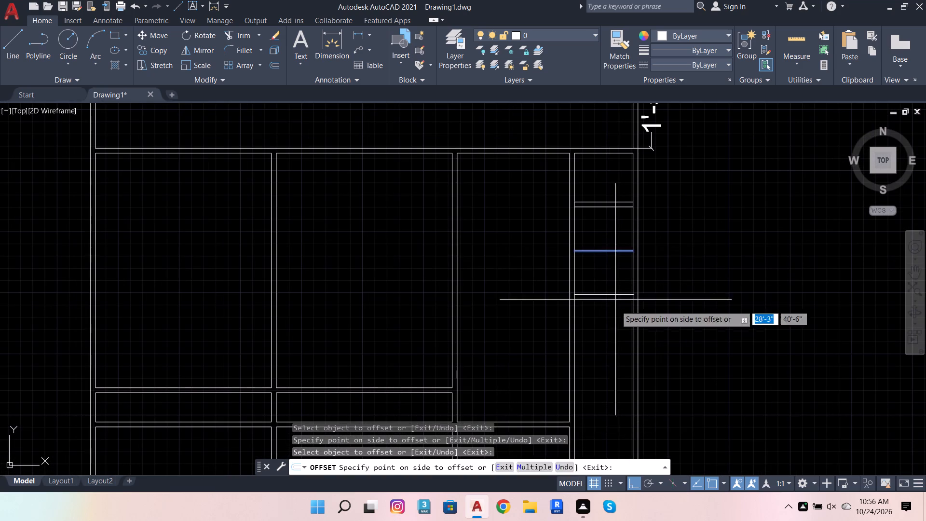
left_click(615, 317)
left_click(616, 297)
left_click(606, 349)
scroll(624, 287, "down", 3)
scroll(626, 298, "up", 3)
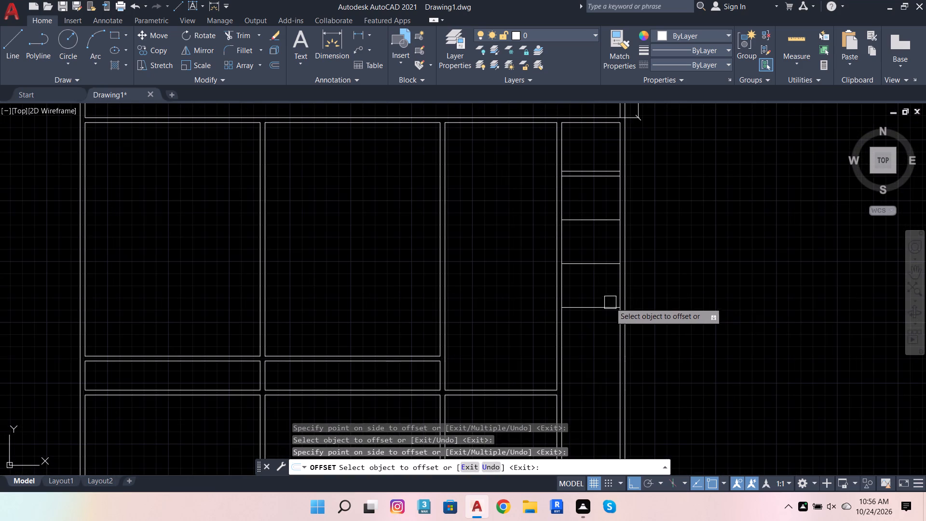
left_click(606, 305)
left_click(589, 366)
Add the last three 9" offset lines in the east column, continuing down towards the bottom strip.
scroll(608, 309, "down", 3)
scroll(603, 346, "up", 3)
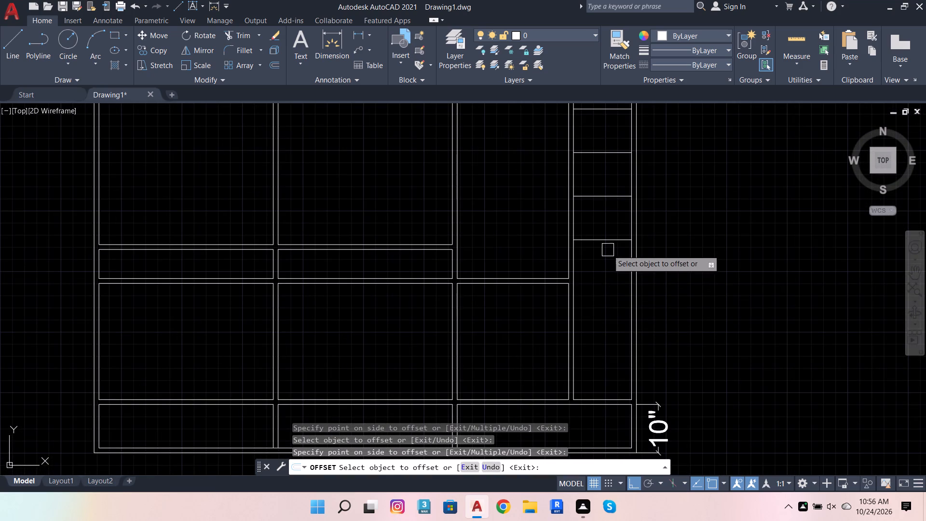
left_click(608, 238)
left_click(606, 297)
left_click(608, 278)
left_click(598, 346)
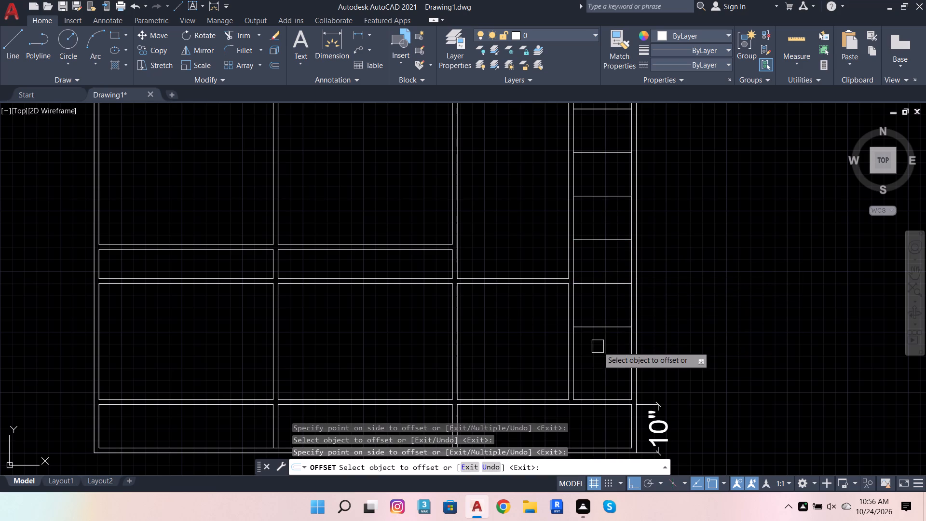
left_click(604, 335)
left_click_drag(604, 326, 605, 333)
left_click(607, 361)
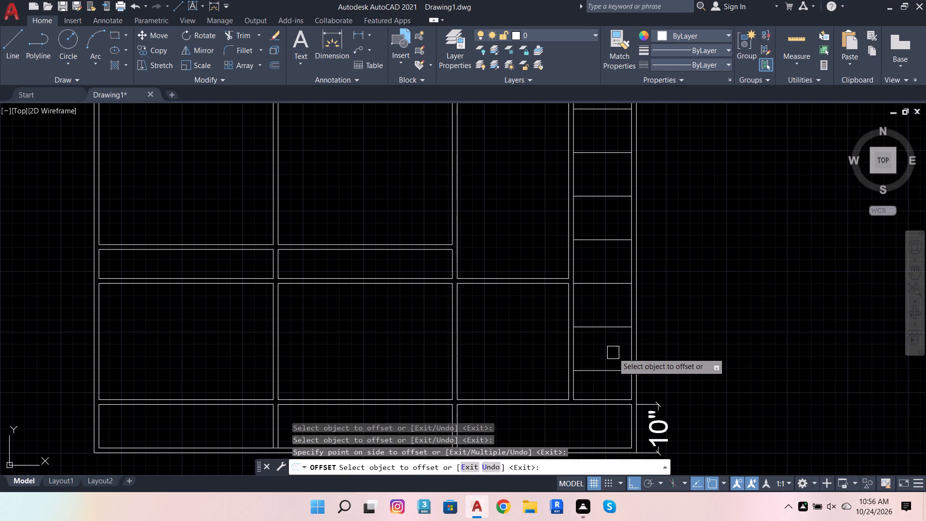
Offset the first single horizontal line below the east column's double line 1" downward.
scroll(636, 392, "up", 2)
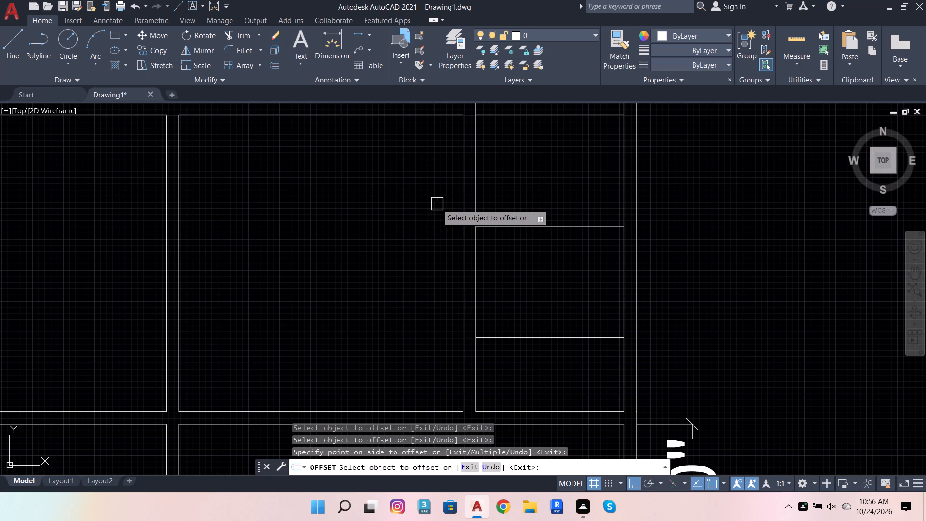
scroll(387, 179, "down", 2)
scroll(415, 167, "up", 1)
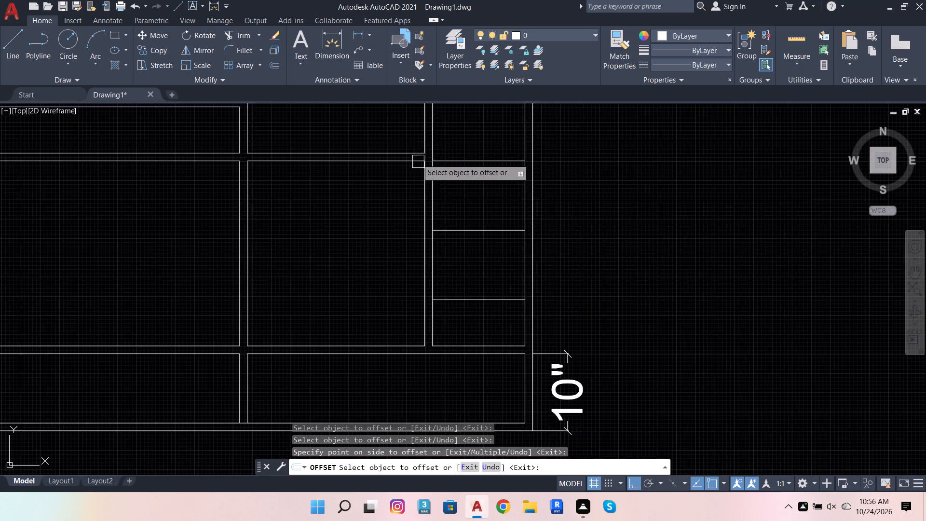
scroll(429, 243, "down", 3)
scroll(449, 143, "up", 4)
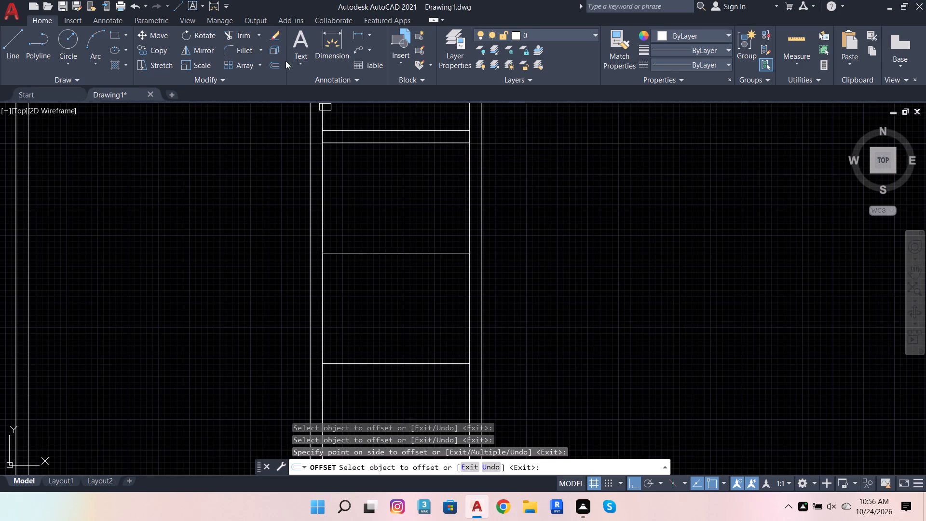
left_click(276, 62)
left_click(468, 252)
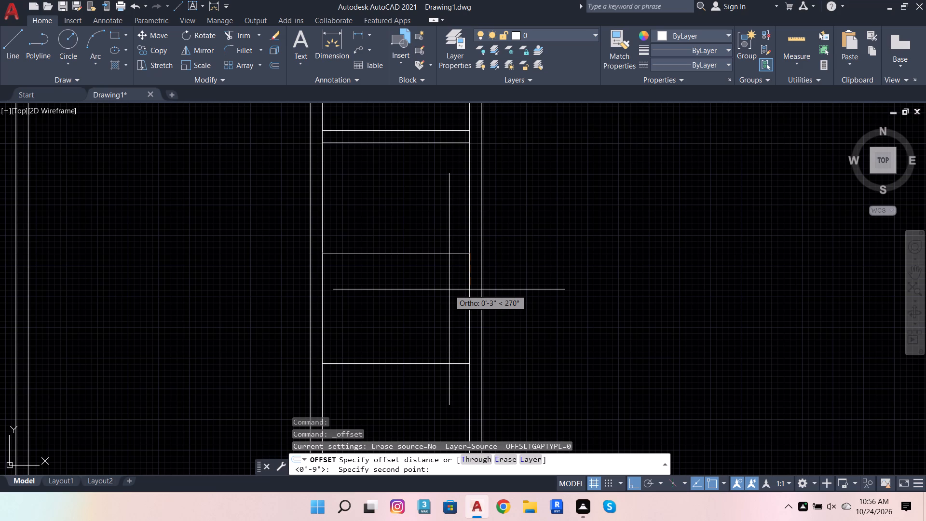
key("1")
key("Return")
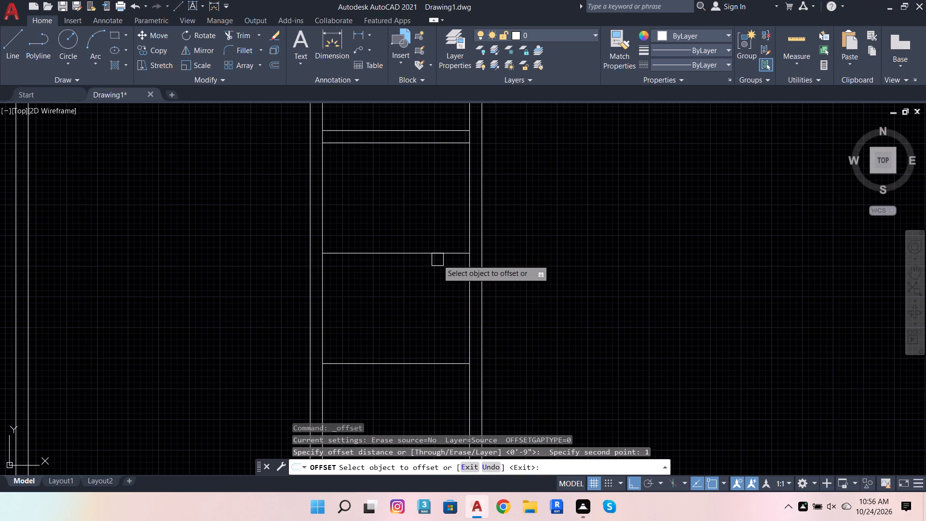
left_click(437, 255)
left_click(430, 283)
Add two stepped 1" offsets below the second single horizontal line in the east column, each from the line above.
scroll(431, 283, "down", 3)
scroll(436, 316, "up", 3)
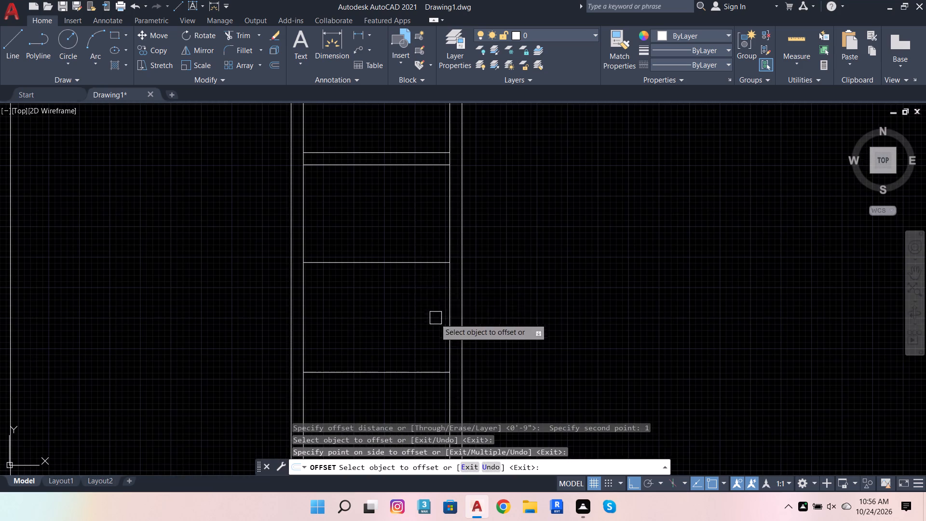
left_click(422, 259)
left_click(423, 295)
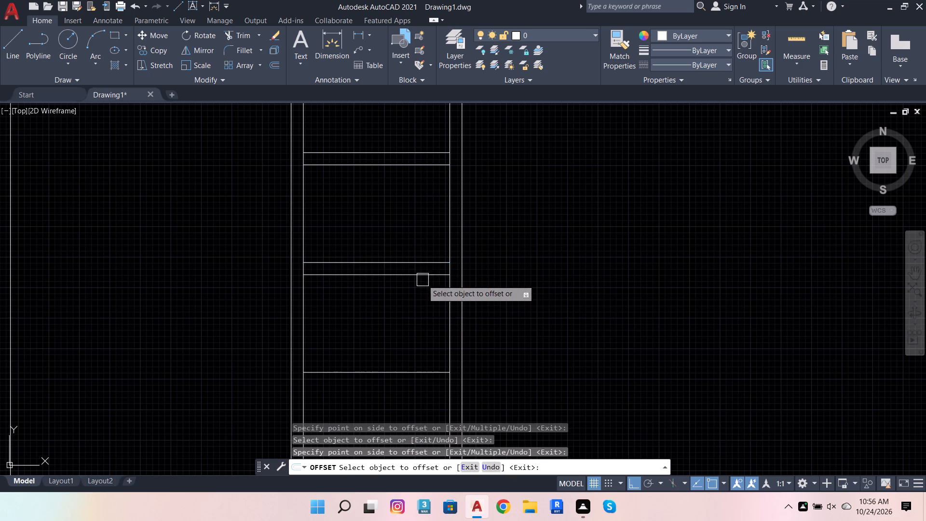
left_click(422, 280)
left_click(425, 317)
Add three successive 1" offset lines below the third single horizontal line in the east column.
scroll(462, 272, "down", 2)
scroll(452, 300, "up", 2)
left_click(438, 329)
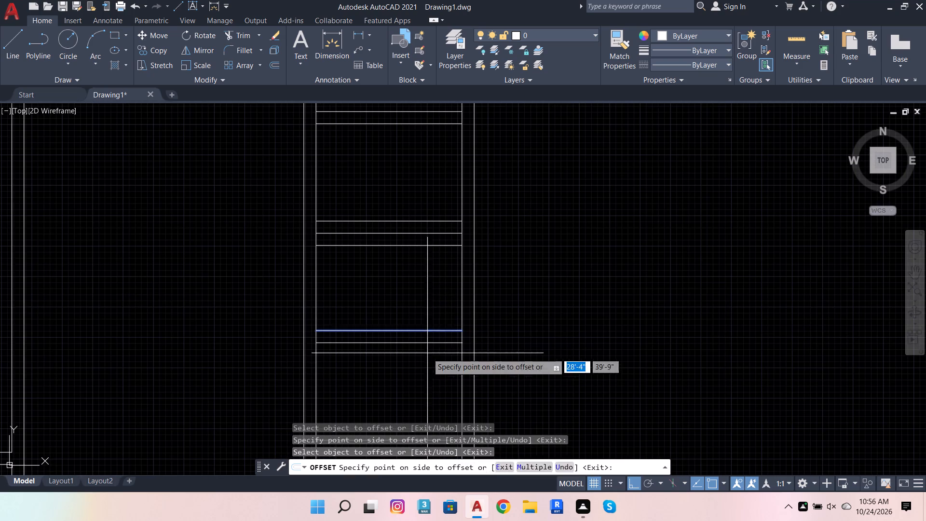
left_click(425, 363)
left_click(425, 347)
left_click(429, 365)
left_click(430, 359)
left_click(433, 384)
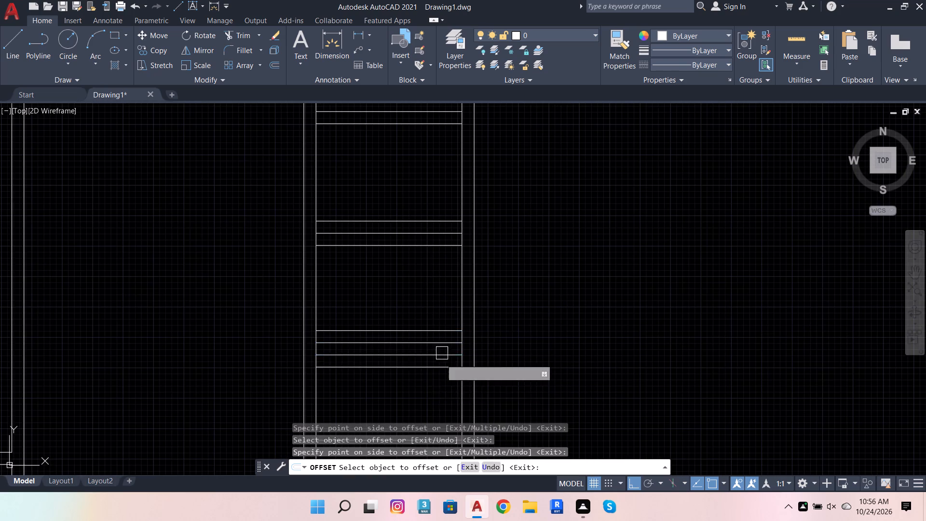
Add four successive 1" offset lines below the fourth single horizontal line in the east column.
scroll(464, 302, "down", 3)
scroll(459, 339, "up", 3)
left_click(441, 328)
left_click(433, 360)
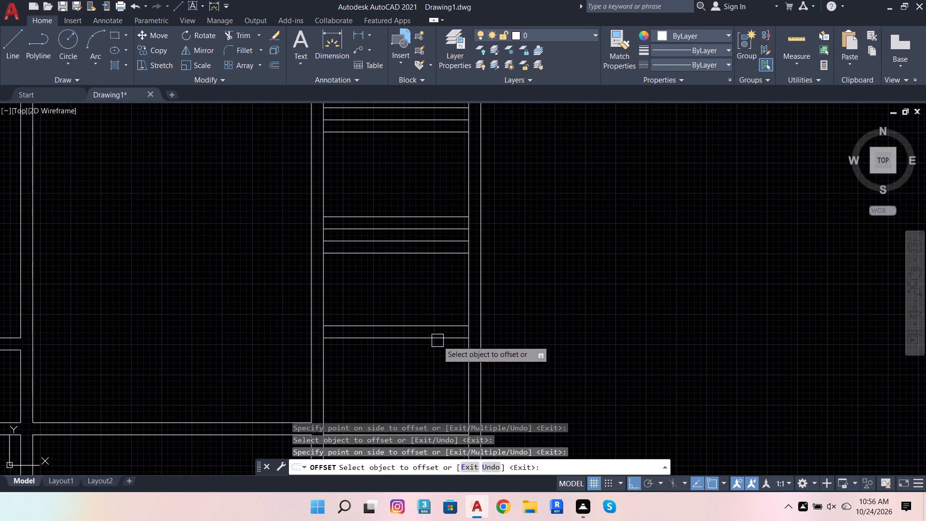
left_click(437, 341)
left_click(435, 364)
left_click(436, 351)
left_click(437, 373)
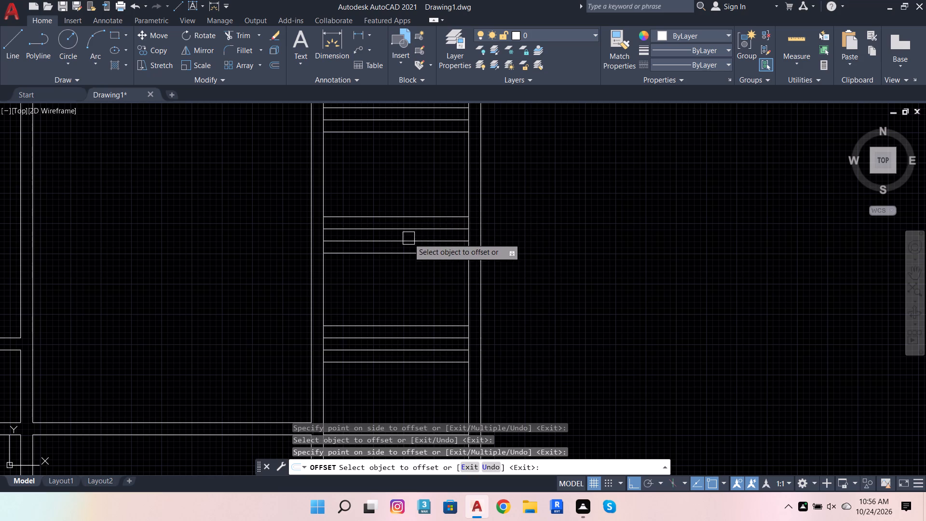
left_click(435, 361)
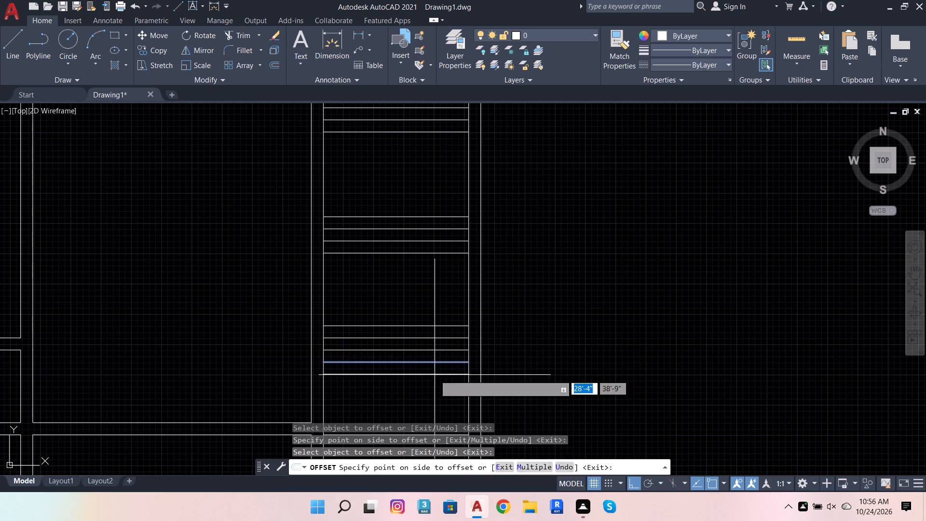
left_click(435, 375)
Add six successive 1" offset lines below the fifth single horizontal line in the east column.
scroll(466, 298, "down", 4)
scroll(458, 333, "up", 4)
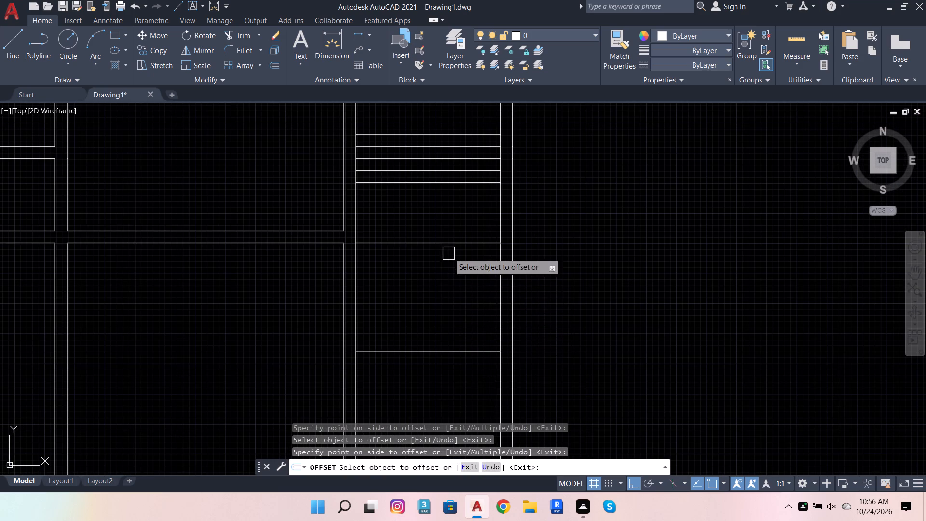
left_click(448, 241)
left_click(448, 282)
left_click_drag(449, 257, 449, 266)
left_click(449, 287)
left_click_drag(451, 270, 454, 281)
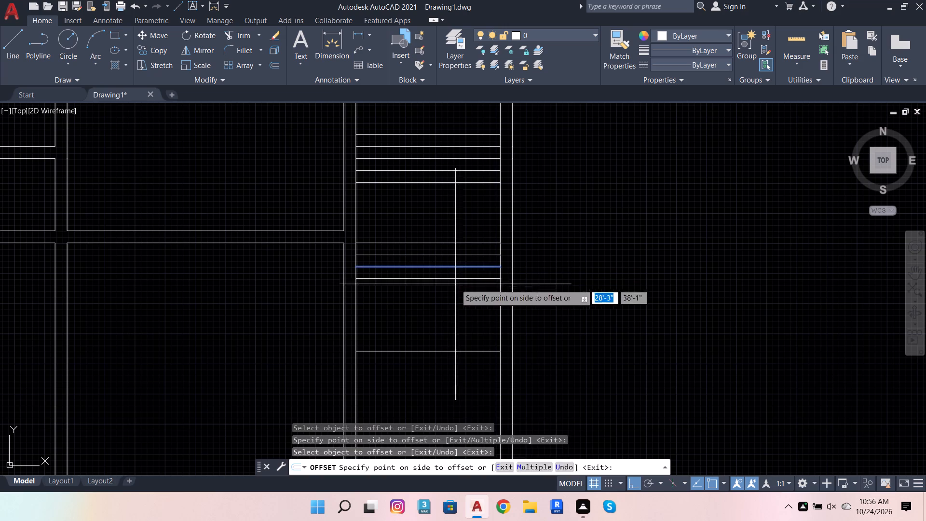
left_click(455, 312)
left_click_drag(459, 279, 460, 284)
left_click(461, 309)
left_click(463, 295)
left_click(462, 321)
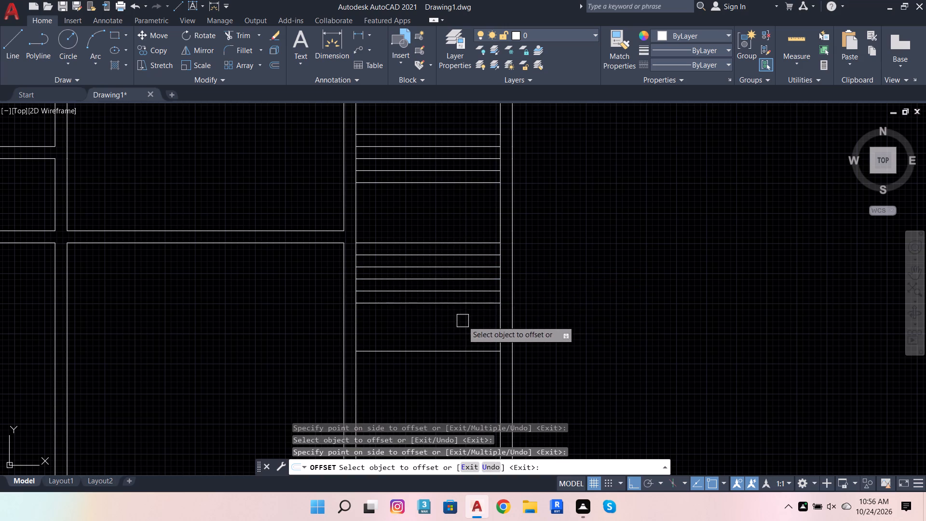
left_click(463, 306)
left_click(459, 326)
Add seven successive 1" offset lines below the sixth single horizontal line in the east column.
scroll(484, 315, "down", 3)
scroll(479, 333, "up", 3)
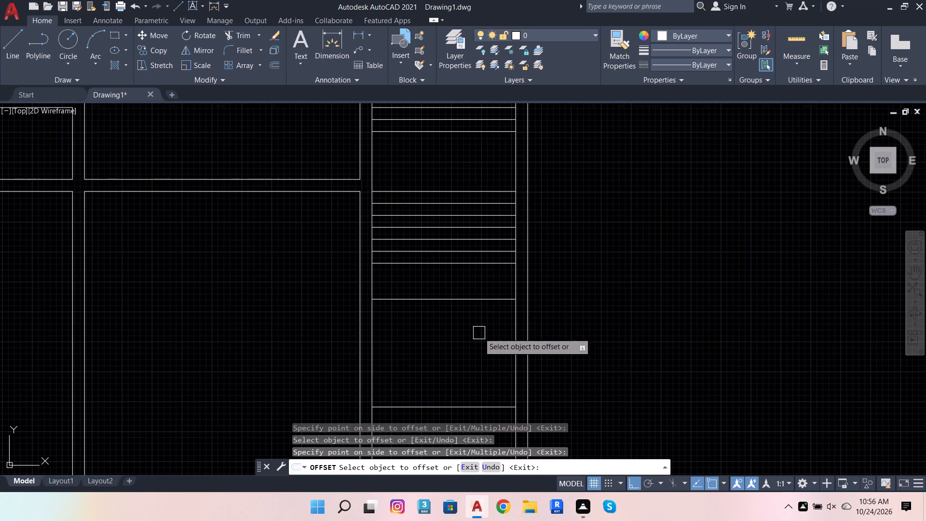
left_click(478, 303)
left_click(478, 325)
left_click(483, 313)
left_click(481, 334)
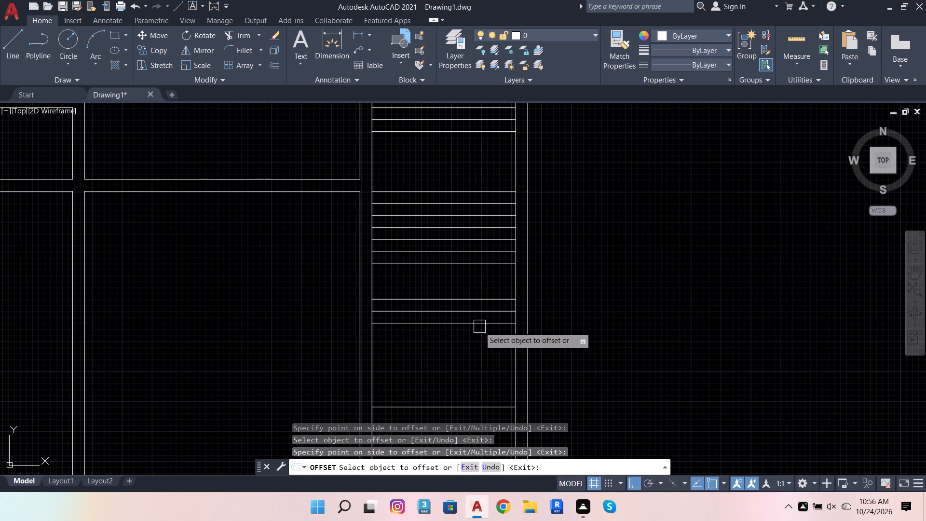
left_click(479, 327)
left_click(479, 347)
left_click(480, 338)
left_click(478, 352)
left_click(480, 351)
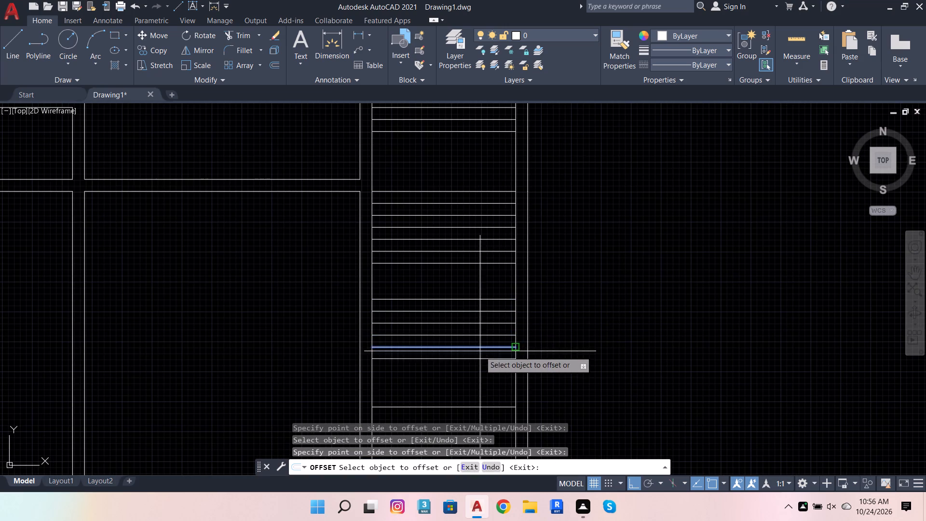
left_click(479, 374)
left_click(479, 363)
left_click(483, 374)
left_click(483, 372)
left_click(479, 405)
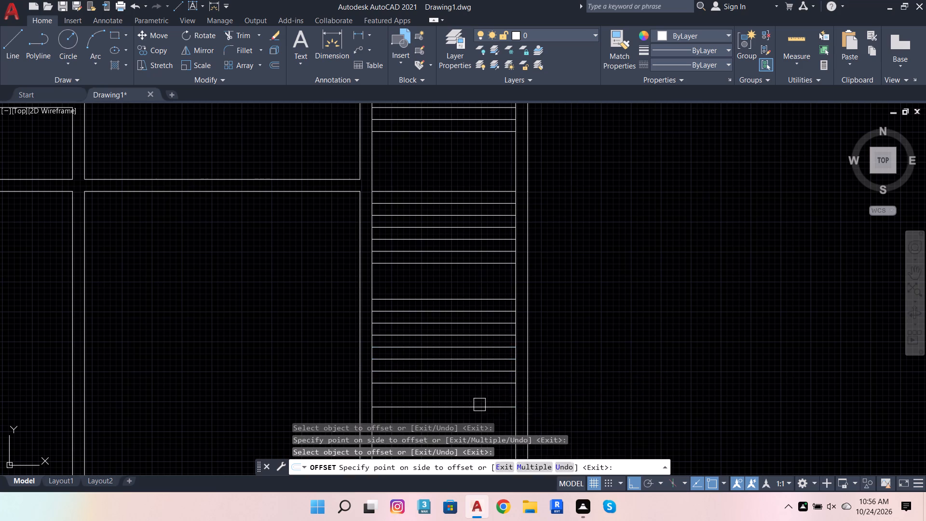
Dimension the clear height of the east column's top compartment, placing the dimension outside the frame's east edge.
scroll(478, 385, "down", 3)
scroll(476, 390, "up", 4)
scroll(458, 354, "down", 1)
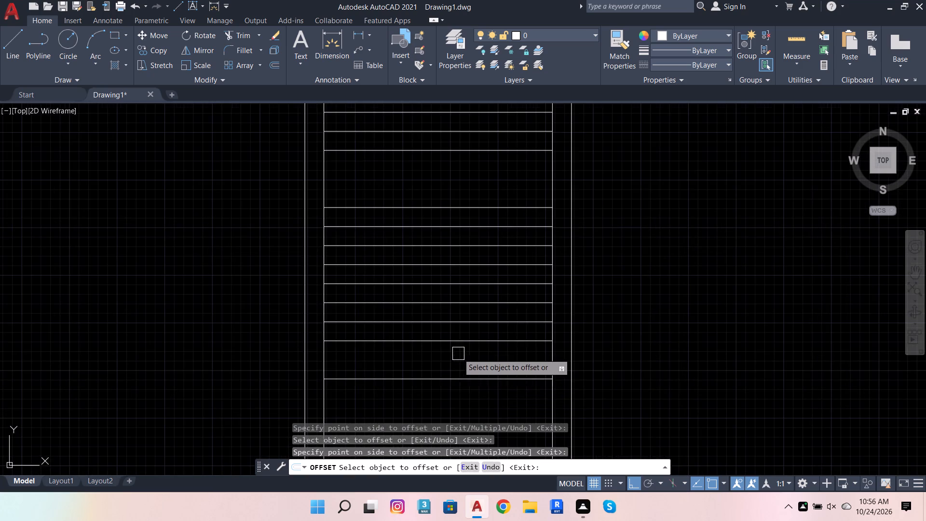
scroll(459, 355, "down", 1)
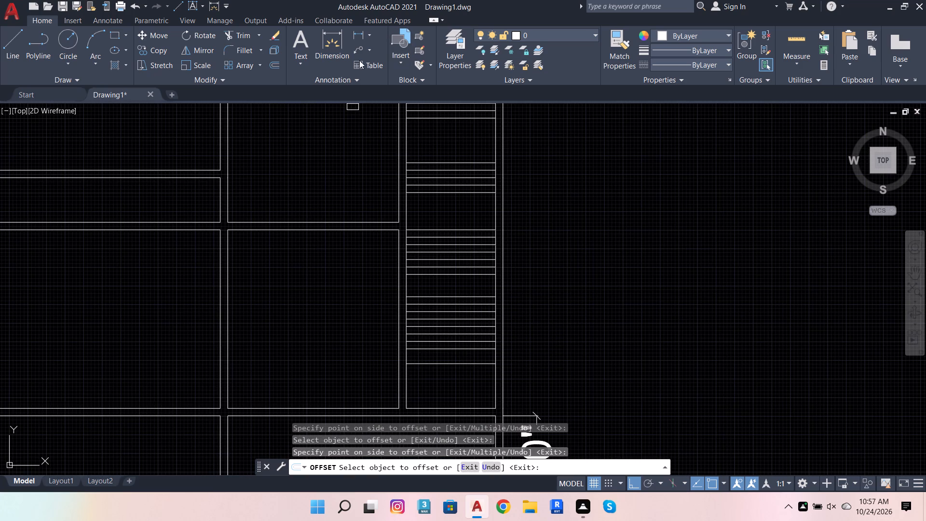
left_click(346, 42)
scroll(458, 148, "down", 4)
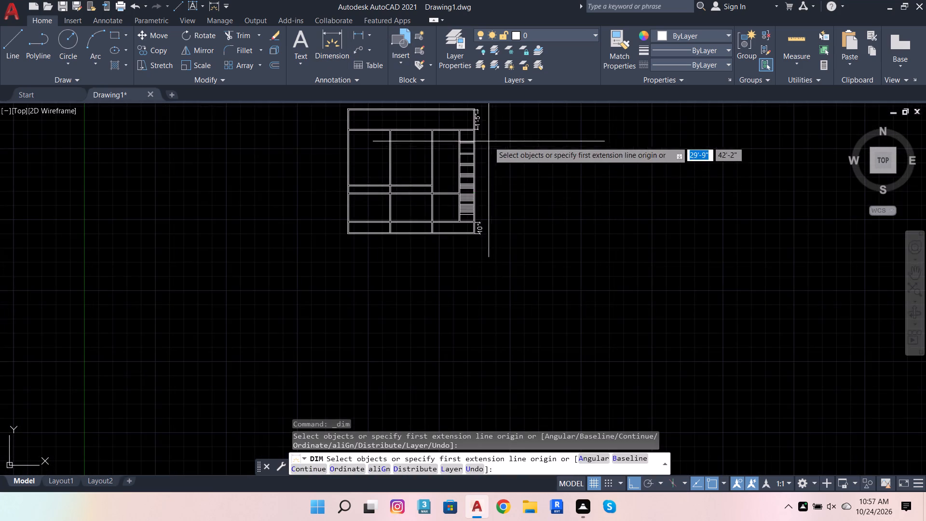
scroll(478, 137, "up", 3)
scroll(467, 140, "down", 2)
scroll(465, 116, "up", 4)
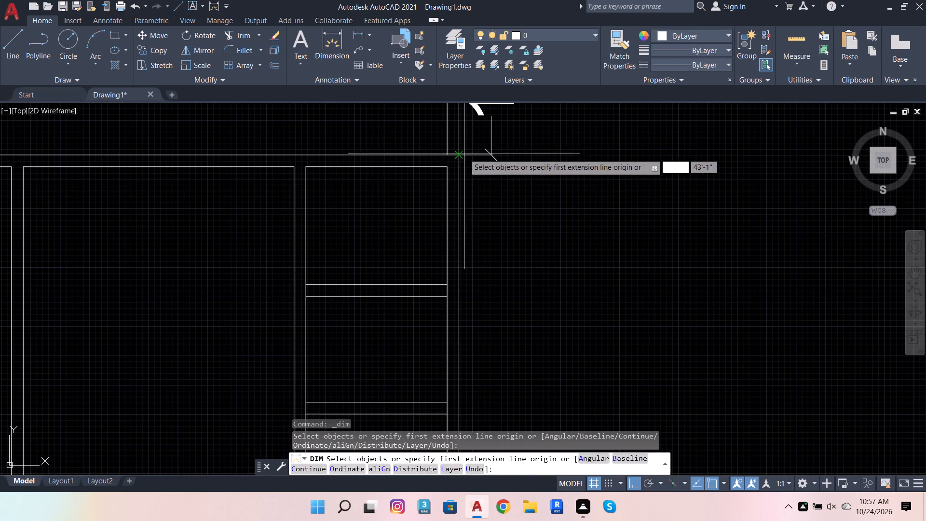
left_click(446, 168)
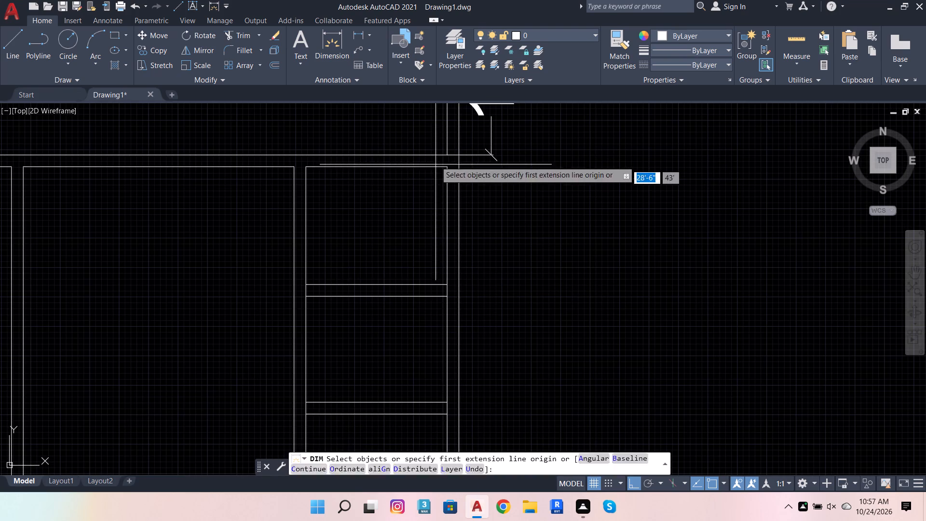
left_click(446, 167)
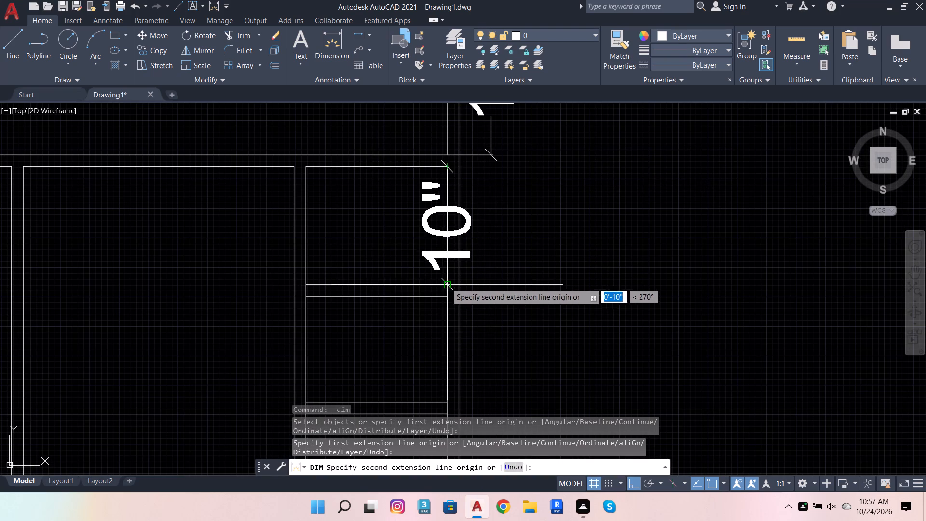
left_click(450, 284)
left_click(564, 271)
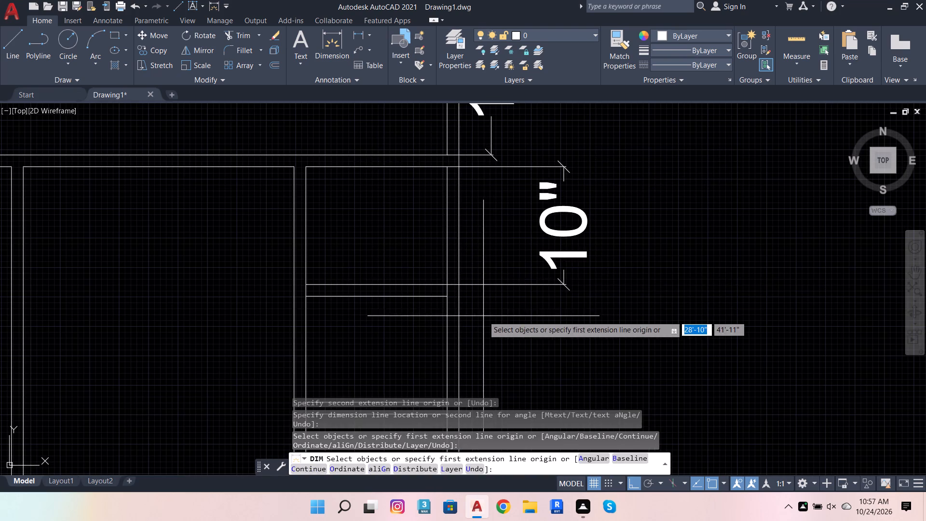
Dimension the clear height of the east column's second compartment between its two double lines, outside the east edge.
scroll(459, 303, "up", 2)
left_click(430, 288)
scroll(474, 261, "down", 4)
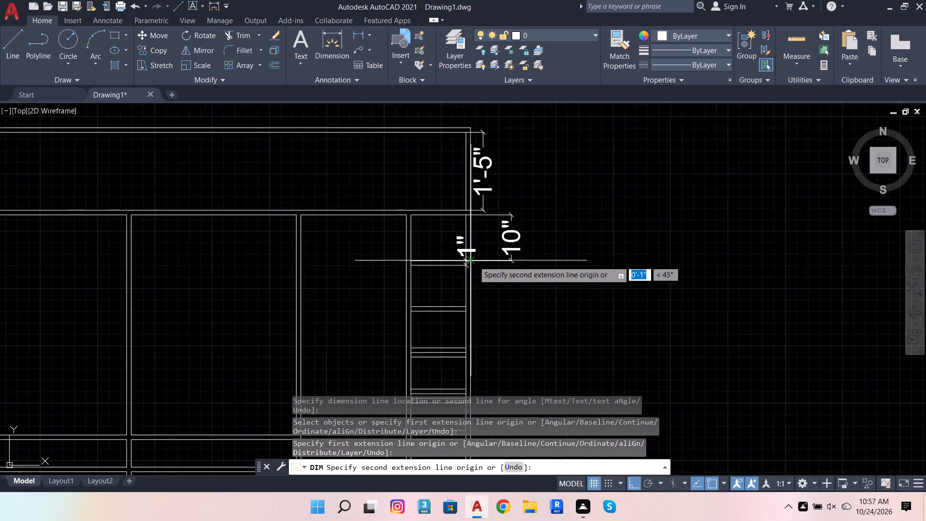
scroll(474, 261, "down", 1)
scroll(470, 299, "up", 4)
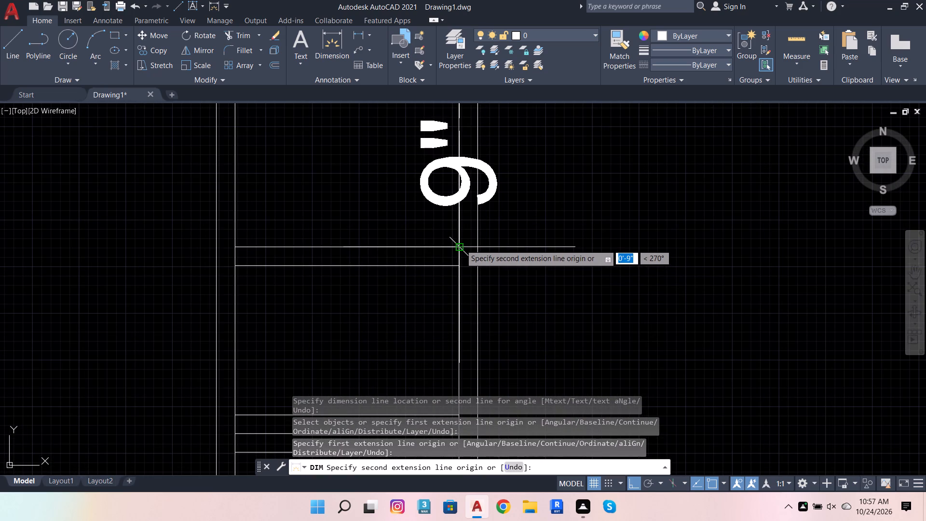
left_click(459, 245)
left_click(619, 240)
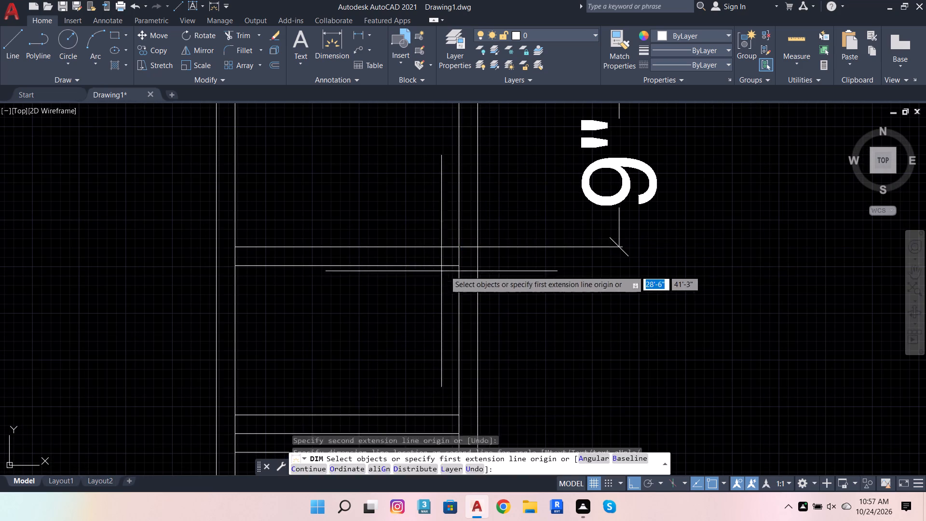
Dimension the third compartment from the double line above it to the middle line of the three-line group below.
left_click(462, 264)
scroll(504, 224, "down", 4)
scroll(498, 247, "up", 5)
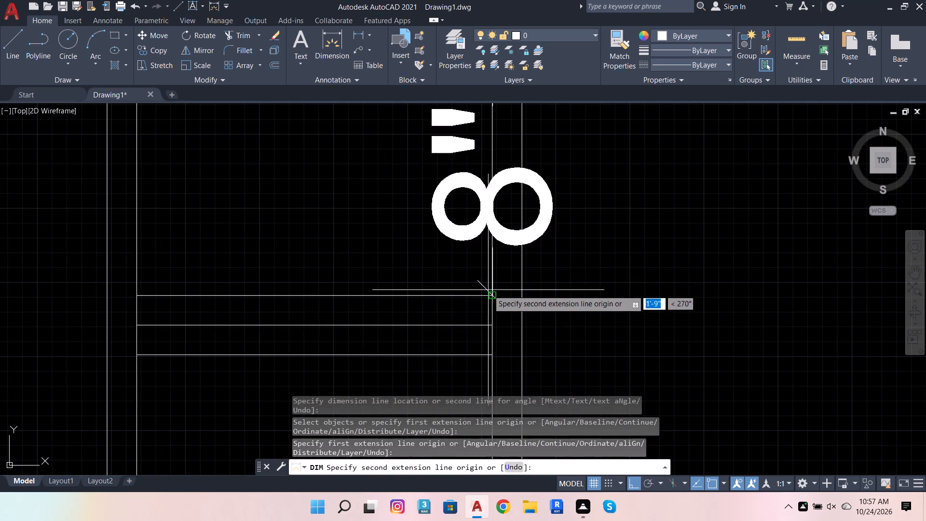
left_click(494, 326)
left_click(664, 309)
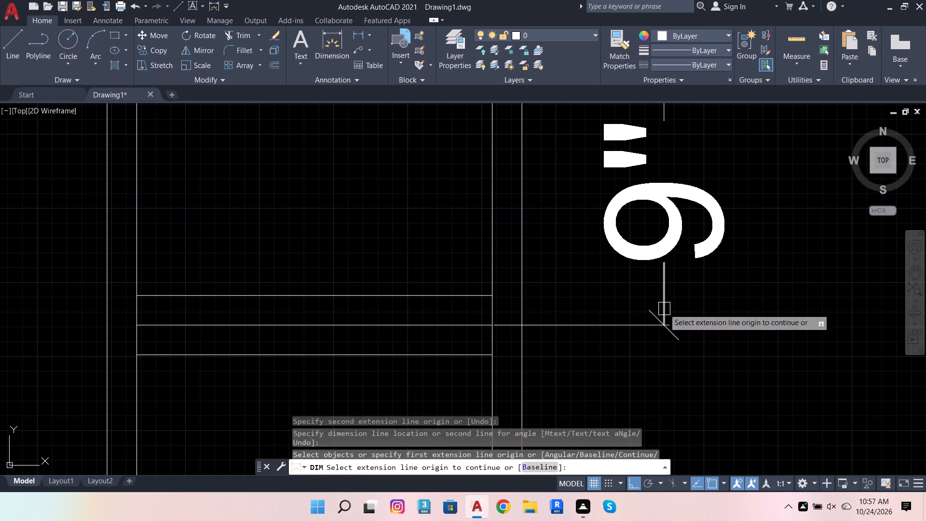
Dimension the east column's fourth compartment from the three-line group's lowest line to the third line of the four-line group, outside the east edge.
scroll(652, 231, "down", 4)
scroll(619, 274, "up", 4)
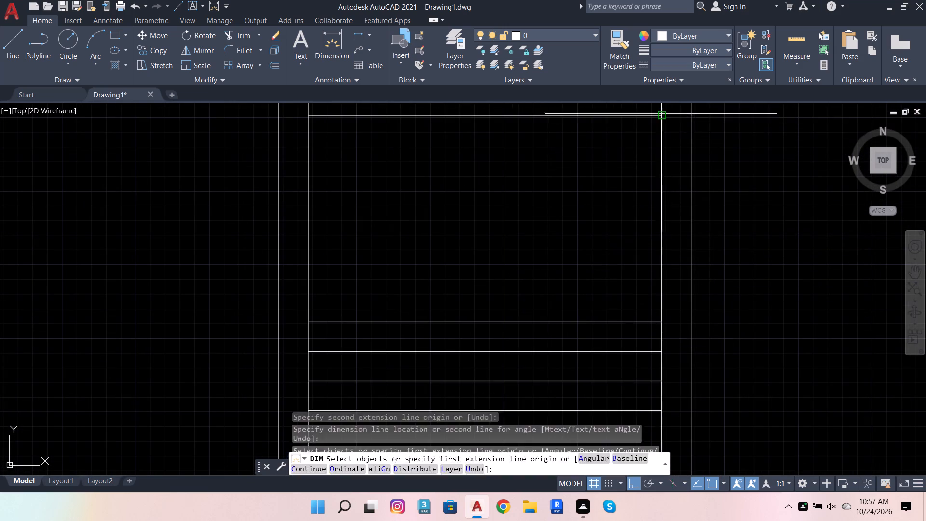
left_click(660, 113)
scroll(679, 317, "down", 4)
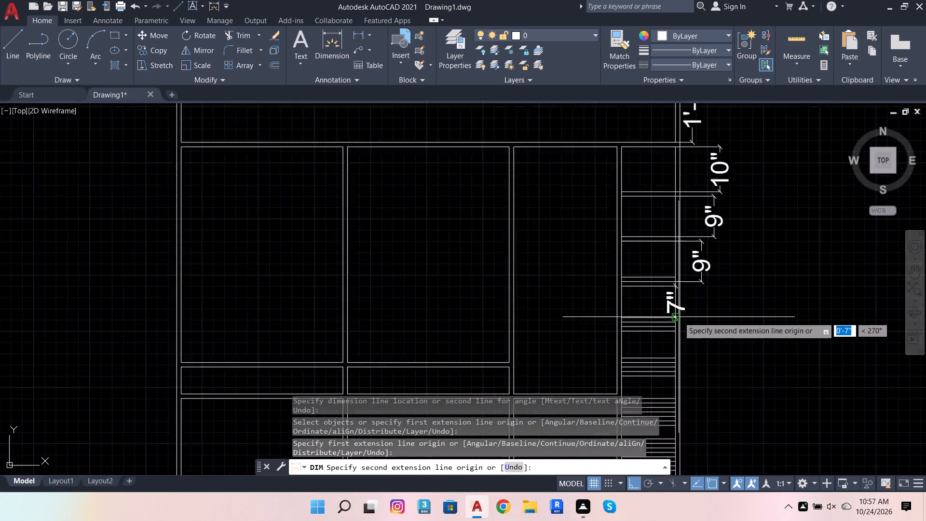
scroll(679, 317, "down", 1)
scroll(678, 337, "up", 5)
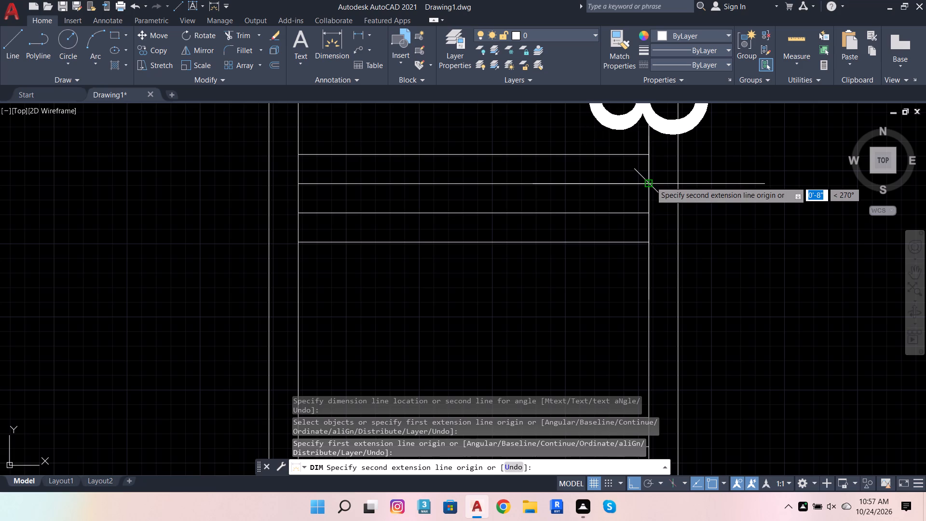
left_click(645, 210)
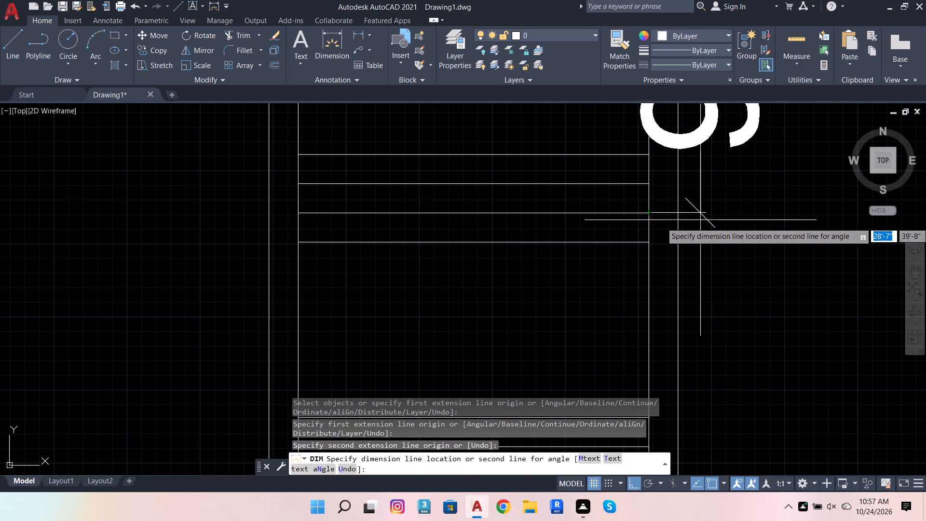
scroll(671, 232, "down", 4)
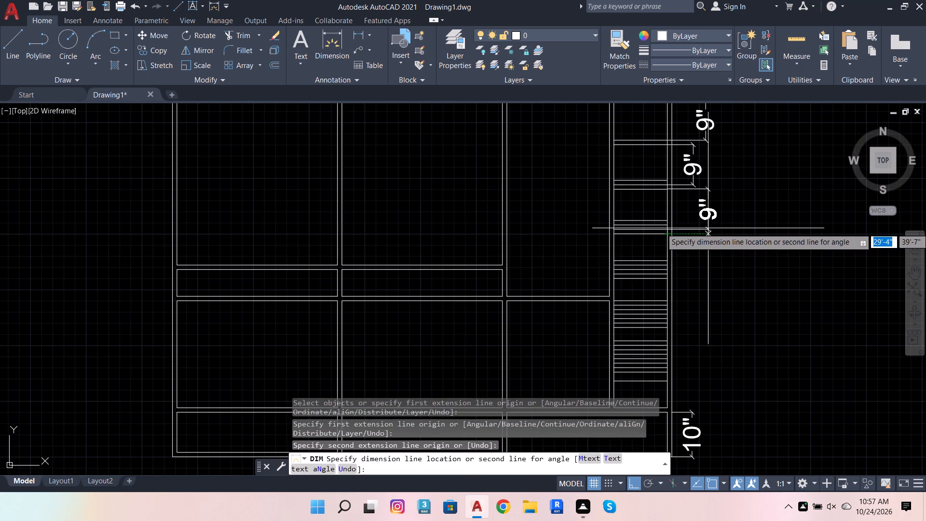
left_click(717, 217)
Dimension the fifth compartment from the four-line group's lowest line to the fourth line of the group below, aligned with the previous dimension.
scroll(684, 239, "up", 2)
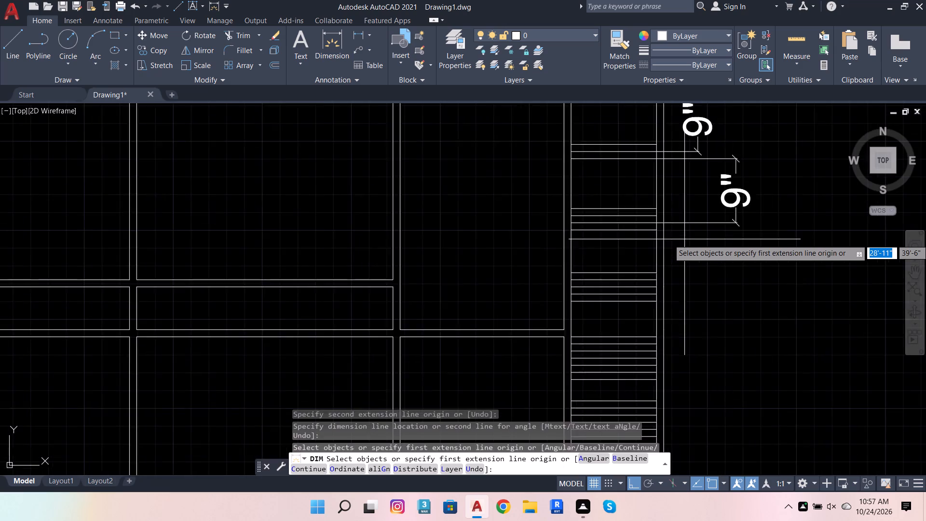
scroll(684, 239, "up", 1)
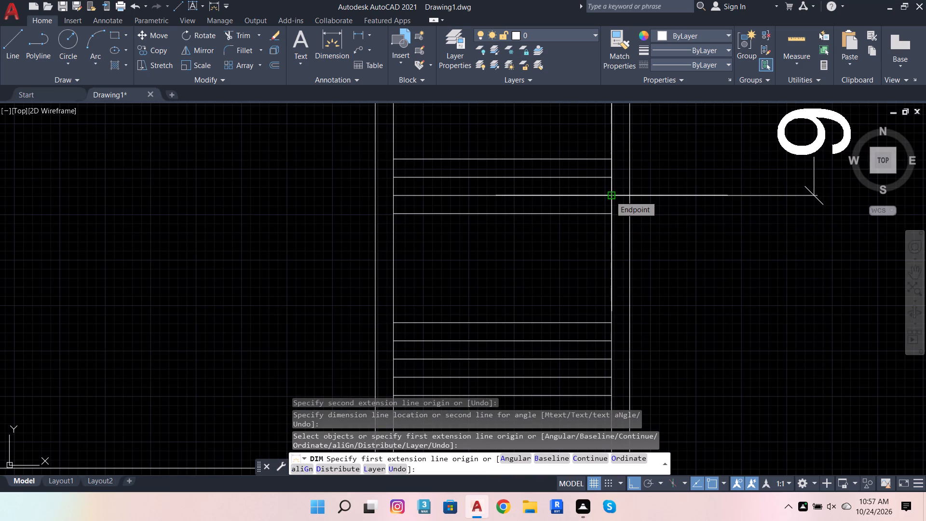
left_click(609, 214)
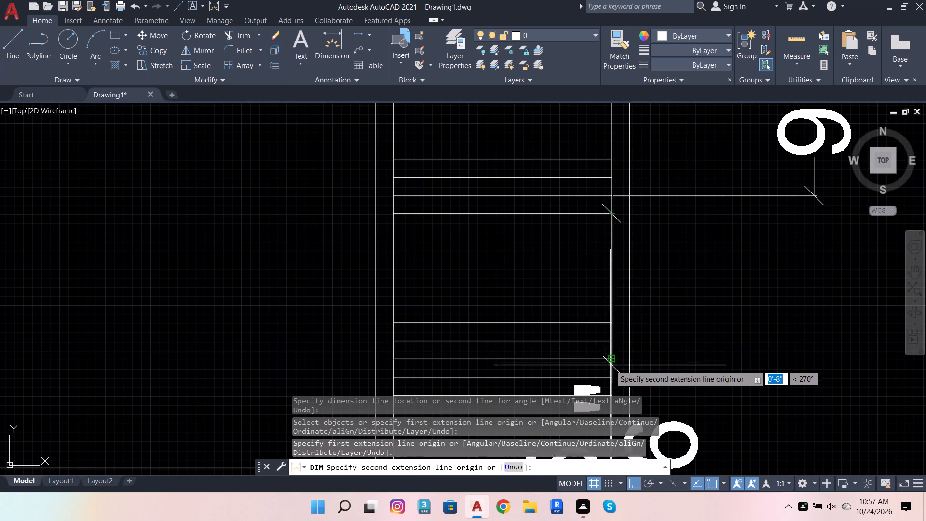
left_click(611, 379)
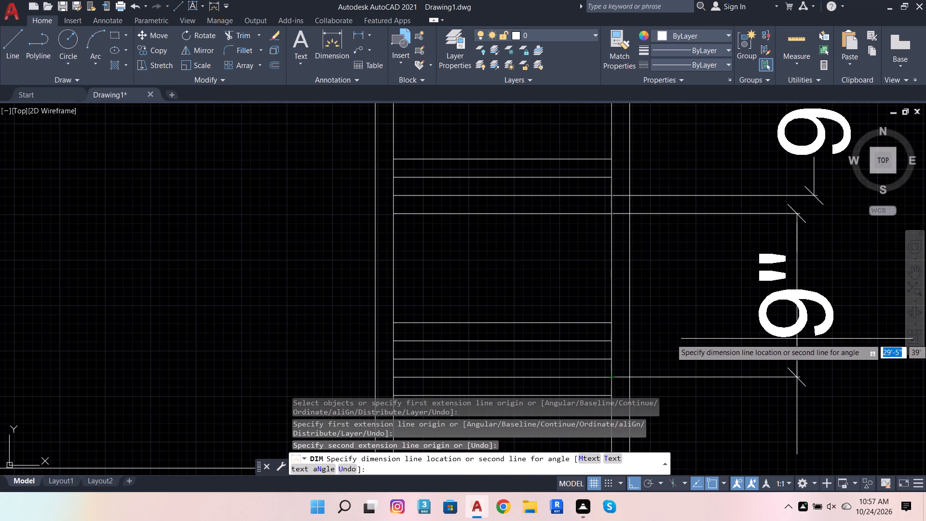
left_click(811, 194)
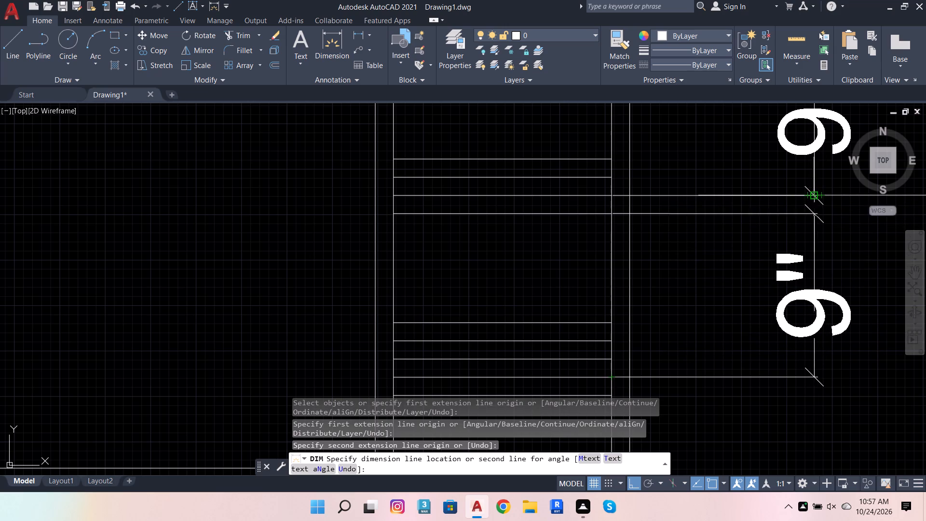
Dimension the sixth compartment from the five-line group's lowest line to the fifth line of the group below, aligned with the dimension above.
scroll(802, 157, "down", 4)
scroll(783, 219, "up", 4)
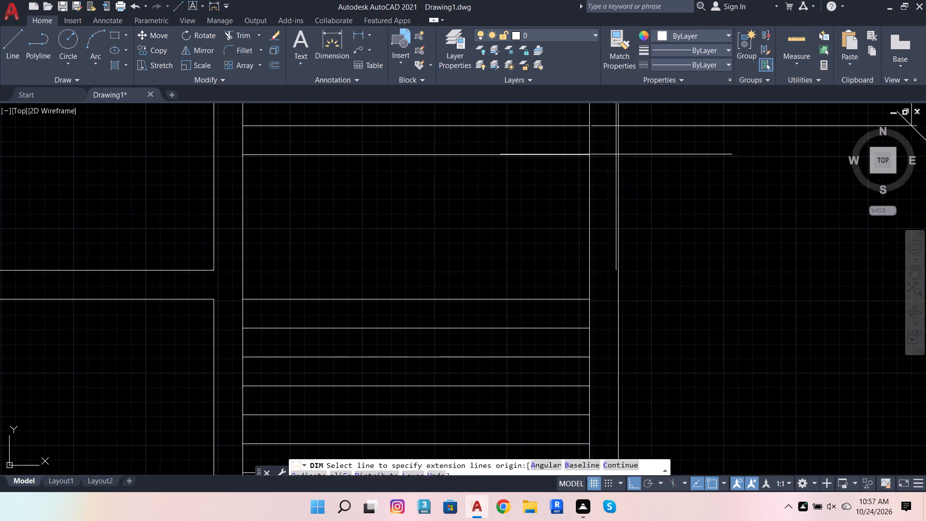
left_click(590, 151)
scroll(607, 143, "down", 5)
scroll(607, 162, "up", 3)
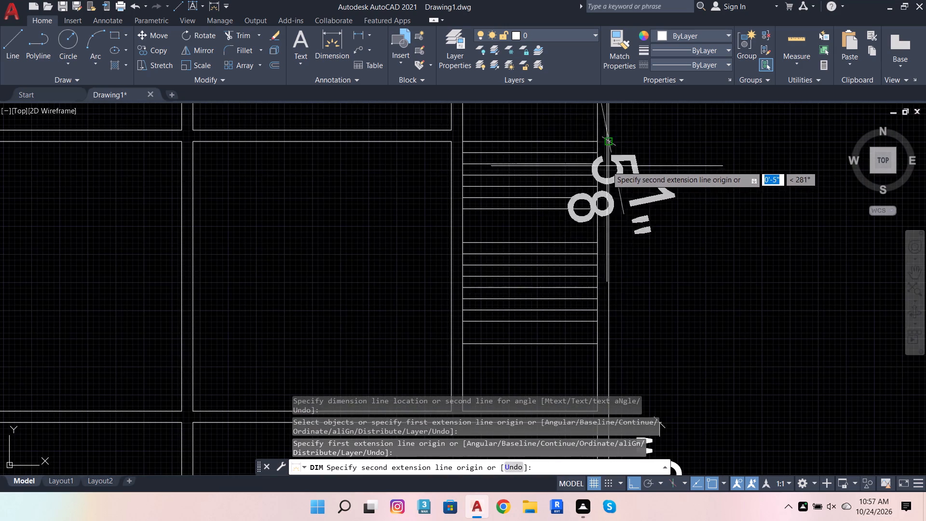
left_click(599, 186)
scroll(691, 193, "down", 2)
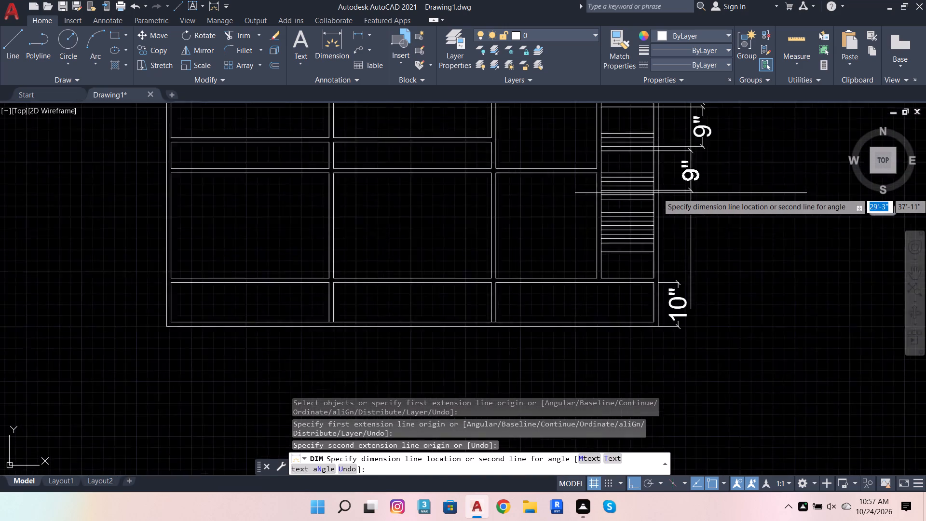
scroll(691, 193, "down", 2)
scroll(705, 177, "up", 3)
scroll(662, 166, "up", 2)
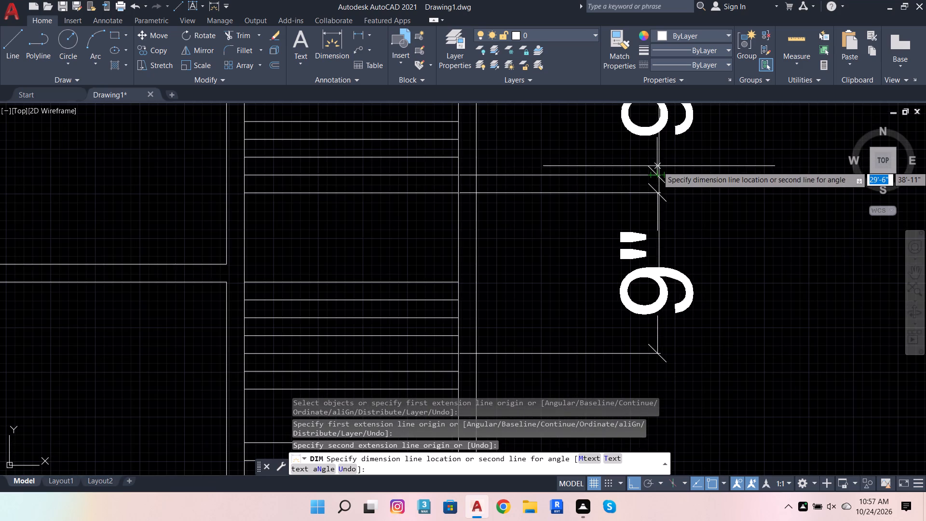
left_click(658, 172)
Dimension the seventh compartment from the seven-line group's sixth line to the sixth line of the next group, outside the east edge.
scroll(699, 150, "down", 3)
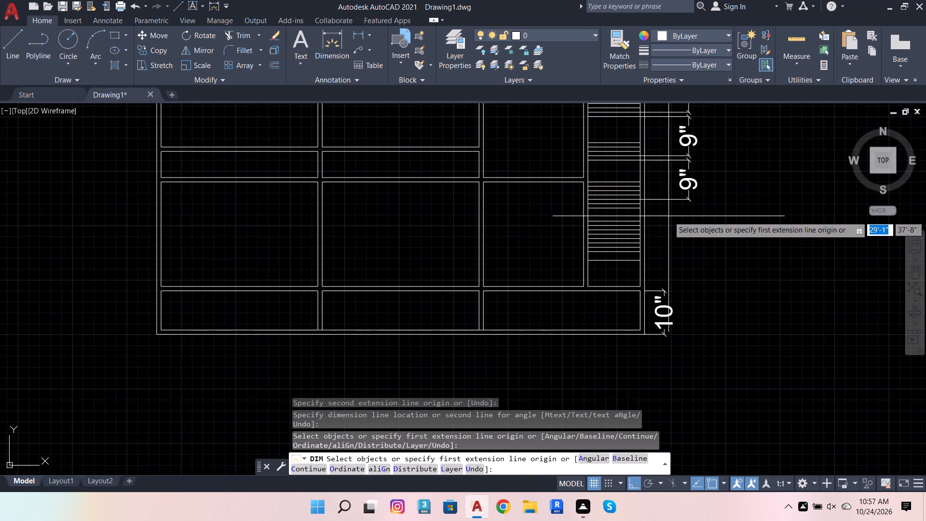
scroll(667, 217, "up", 3)
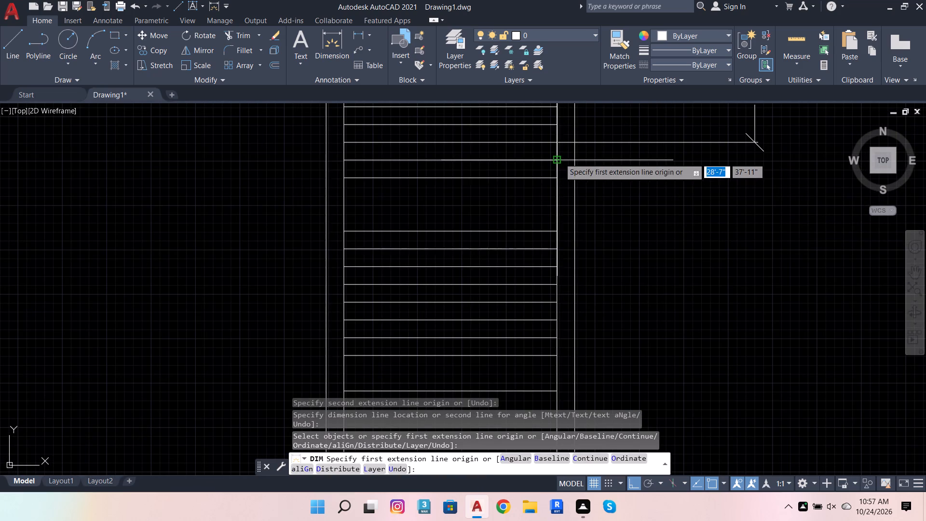
left_click(559, 158)
scroll(571, 218, "down", 2)
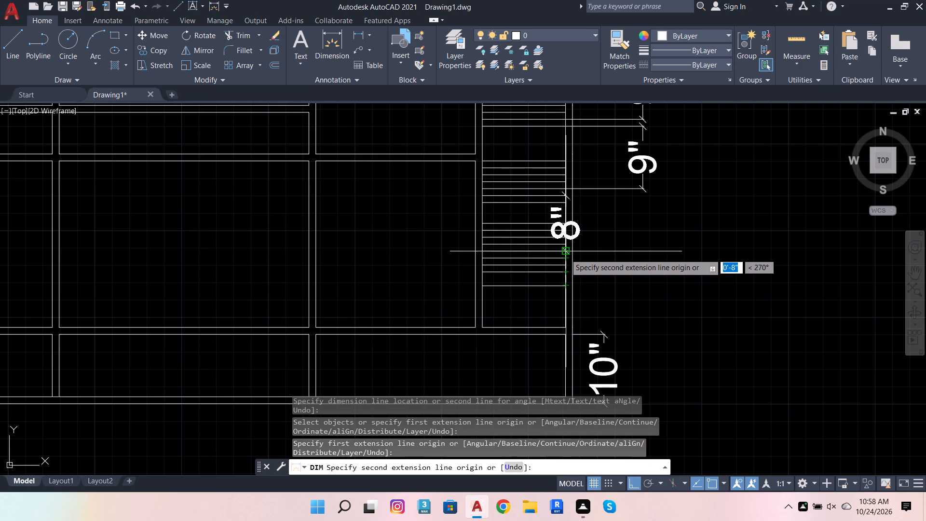
left_click(567, 257)
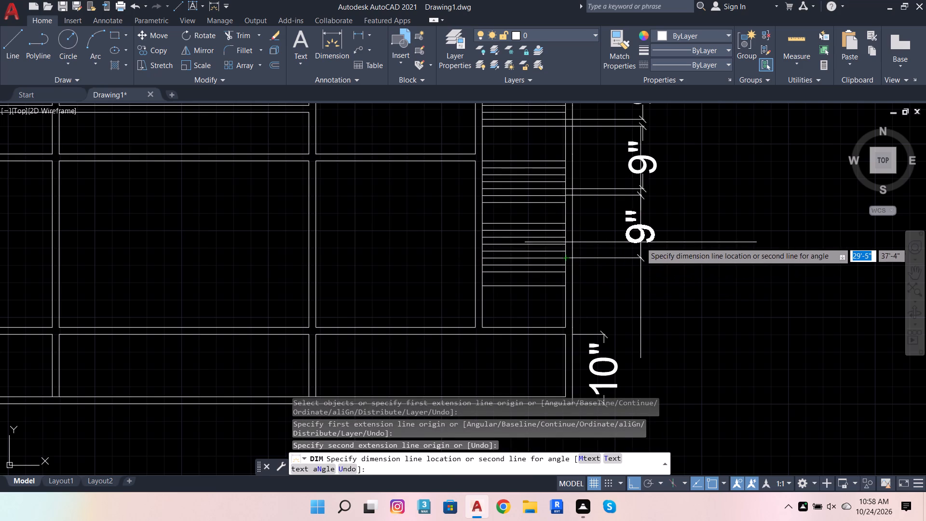
left_click(649, 240)
Dimension the east column's bottom compartment from the lowest group's seventh line down to the column's bottom line, outside the east edge.
scroll(583, 269, "up", 2)
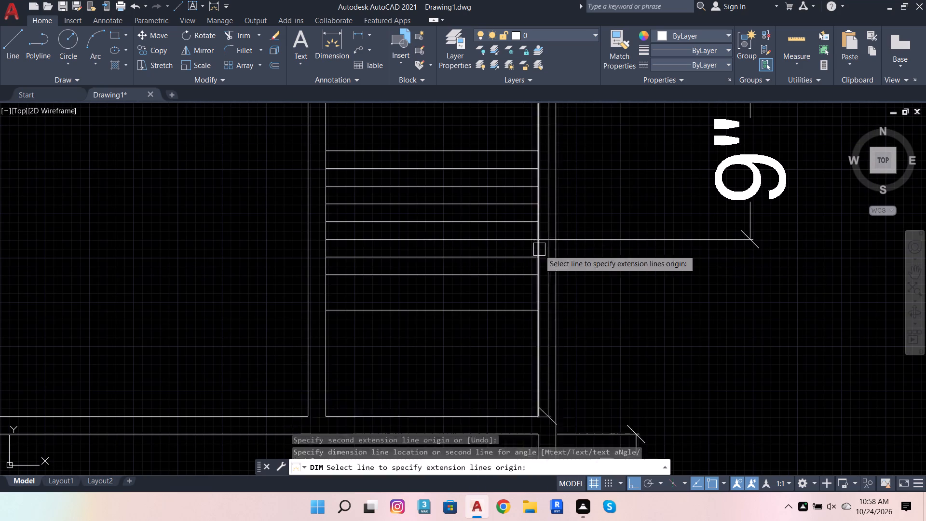
left_click(538, 256)
scroll(572, 248, "down", 4)
scroll(571, 270, "up", 4)
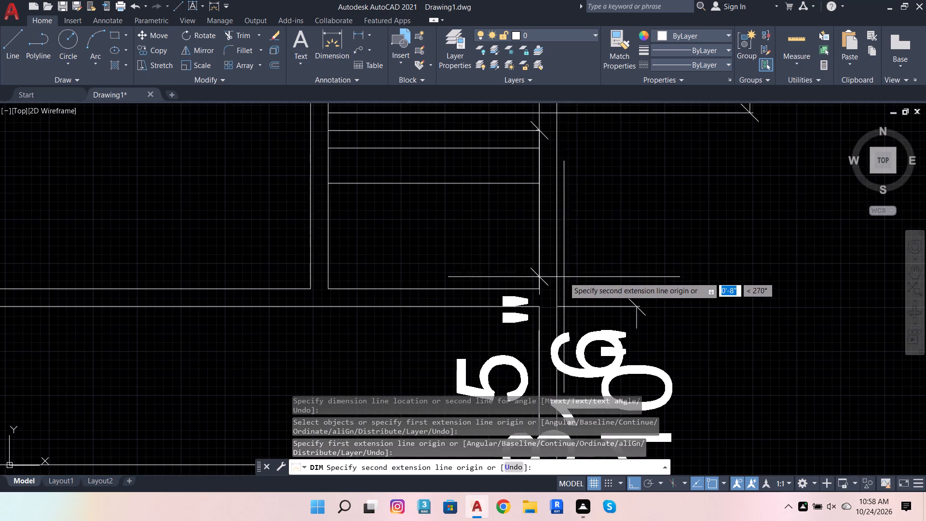
left_click(538, 287)
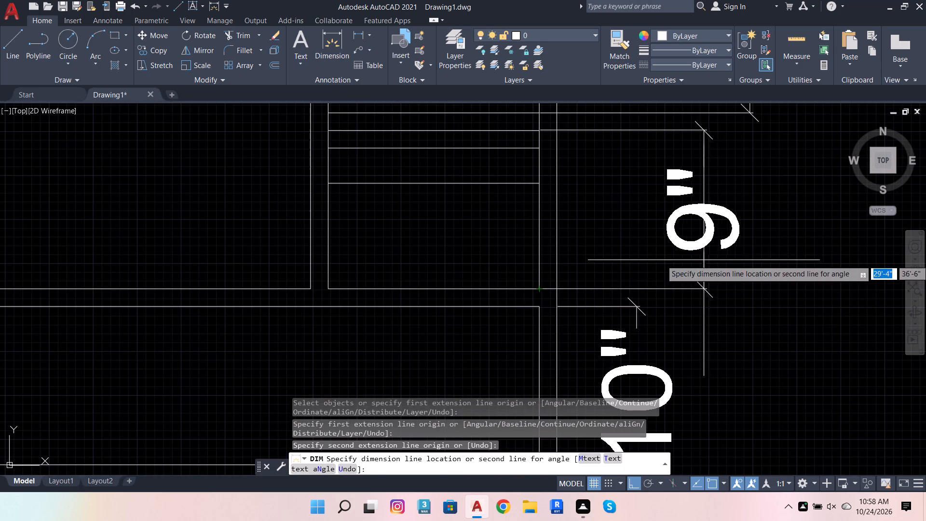
left_click(724, 247)
scroll(733, 249, "down", 3)
scroll(773, 215, "up", 2)
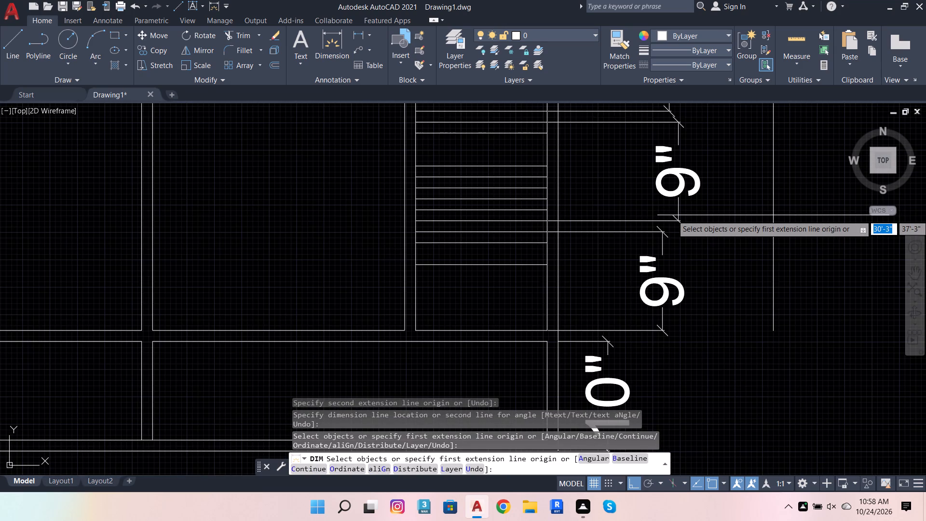
scroll(772, 218, "down", 1)
key("Escape")
key("Escape")
key("Escape")
key("Escape")
key("Escape")
key("Escape")
Erase the surplus offset lines above and below the dimensioned 1" double lines in the east column, from the third compartment down to the bottom one.
scroll(729, 247, "down", 2)
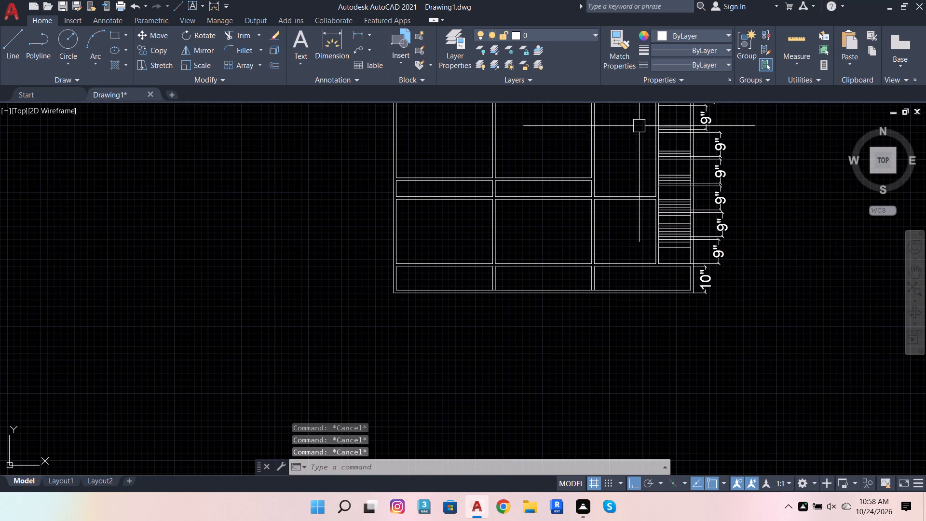
scroll(676, 126, "up", 2)
left_click(683, 122)
scroll(688, 133, "up", 2)
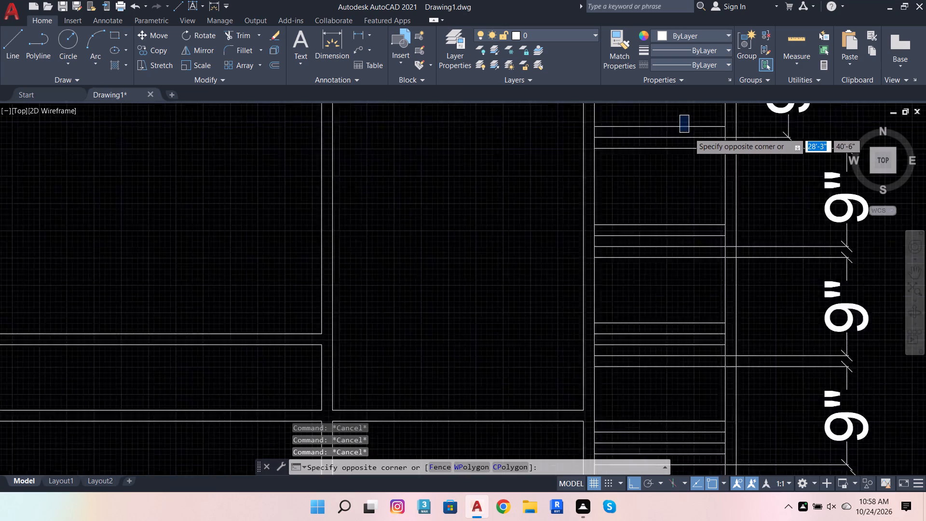
left_click(706, 134)
scroll(725, 205, "down", 2)
scroll(730, 177, "up", 2)
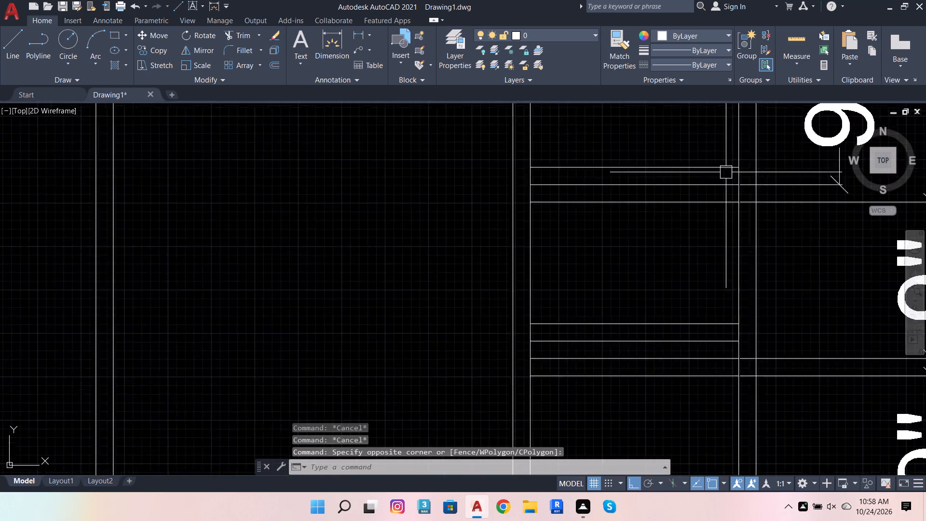
scroll(726, 172, "up", 1)
left_click(717, 178)
left_click(654, 150)
scroll(686, 240, "down", 3)
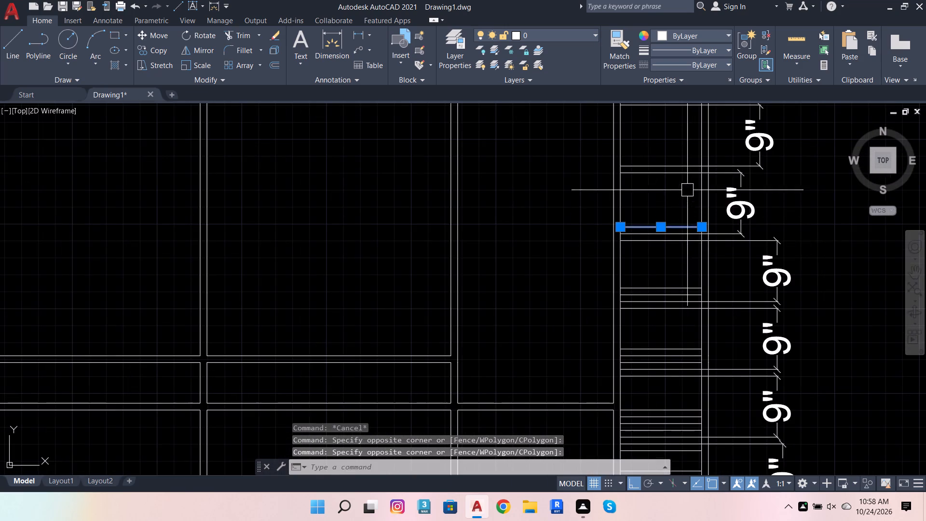
scroll(689, 174, "up", 1)
scroll(719, 220, "down", 1)
scroll(705, 284, "up", 1)
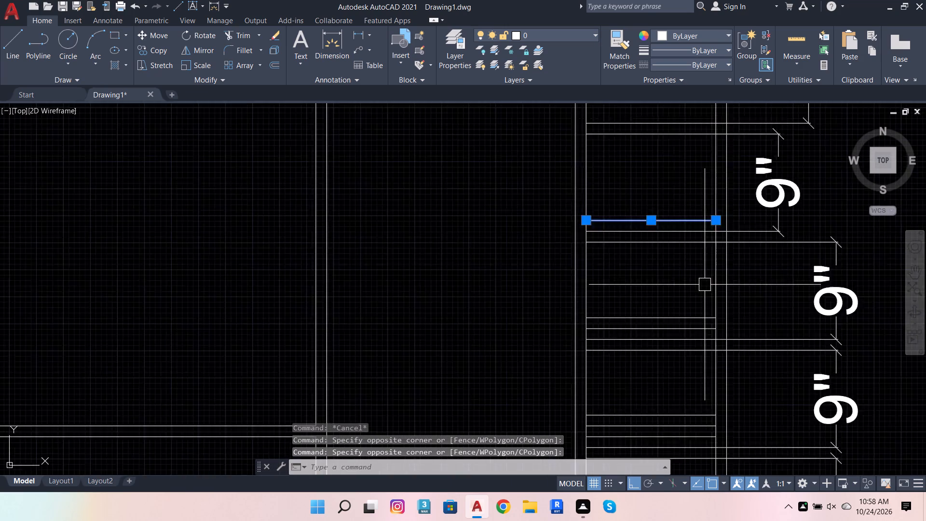
scroll(704, 284, "up", 1)
scroll(652, 244, "down", 3)
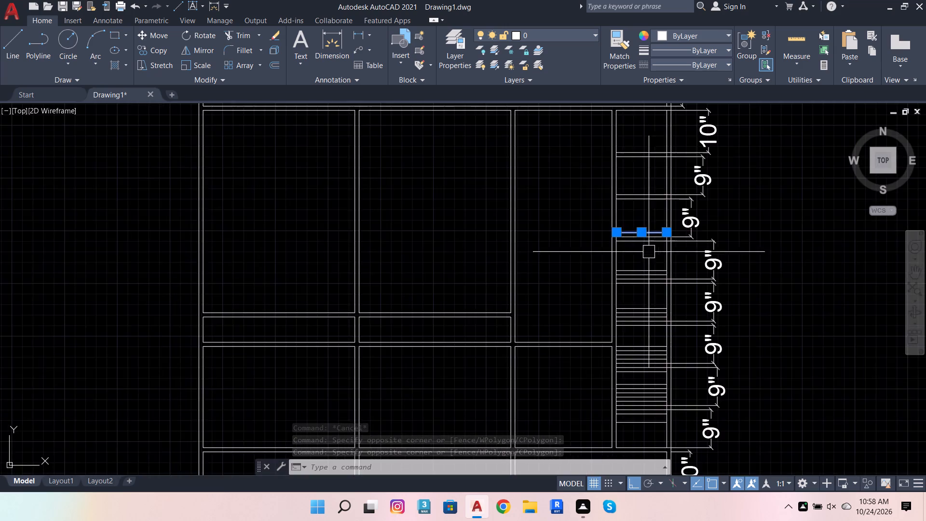
scroll(652, 269, "up", 4)
left_click(667, 287)
left_click(637, 234)
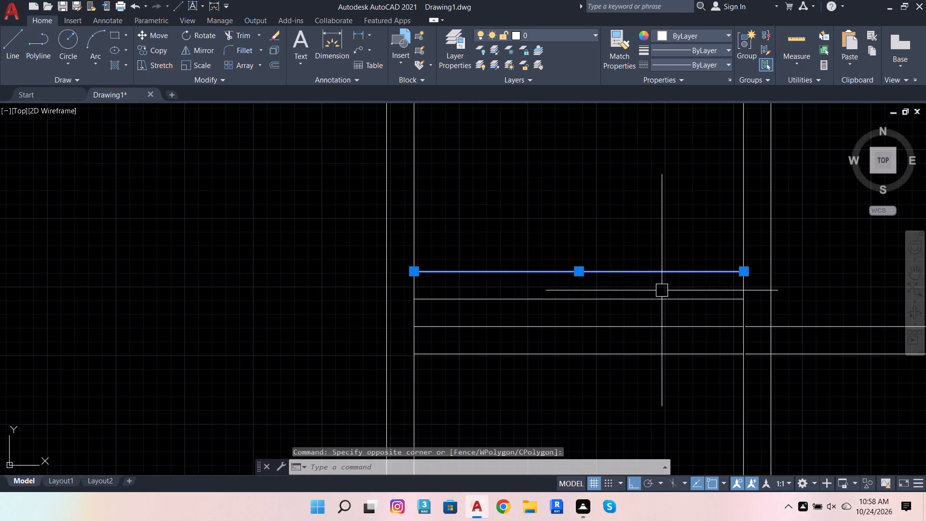
left_click(678, 310)
left_click(667, 290)
scroll(632, 182, "down", 3)
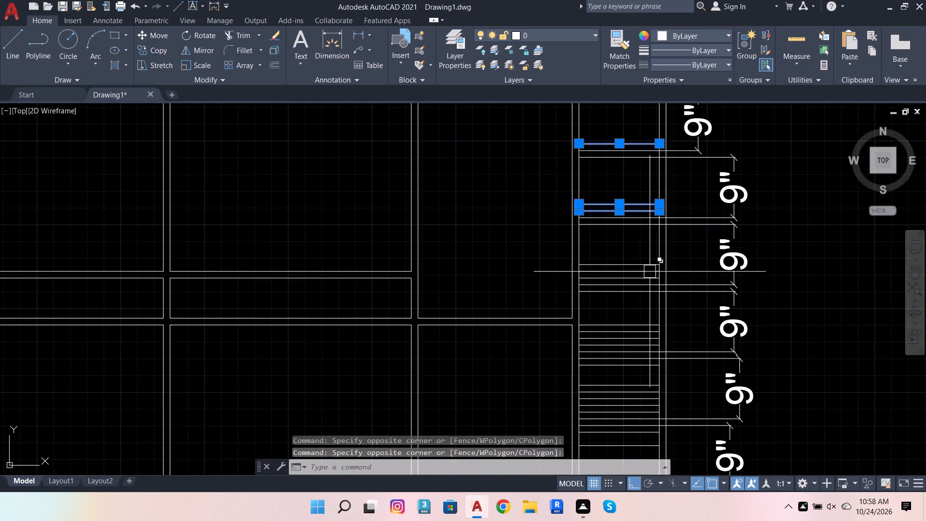
scroll(655, 288, "up", 4)
left_click(637, 271)
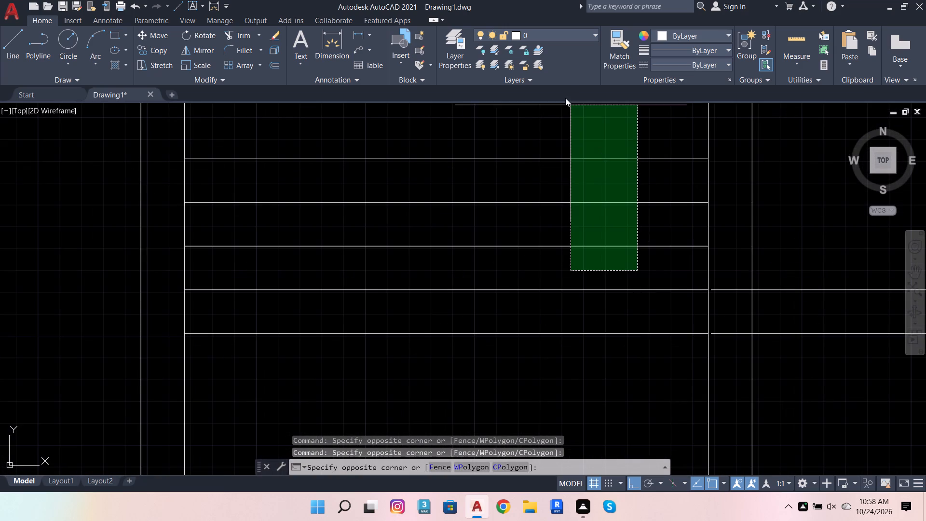
left_click(556, 132)
scroll(625, 194, "down", 4)
scroll(634, 233, "down", 3)
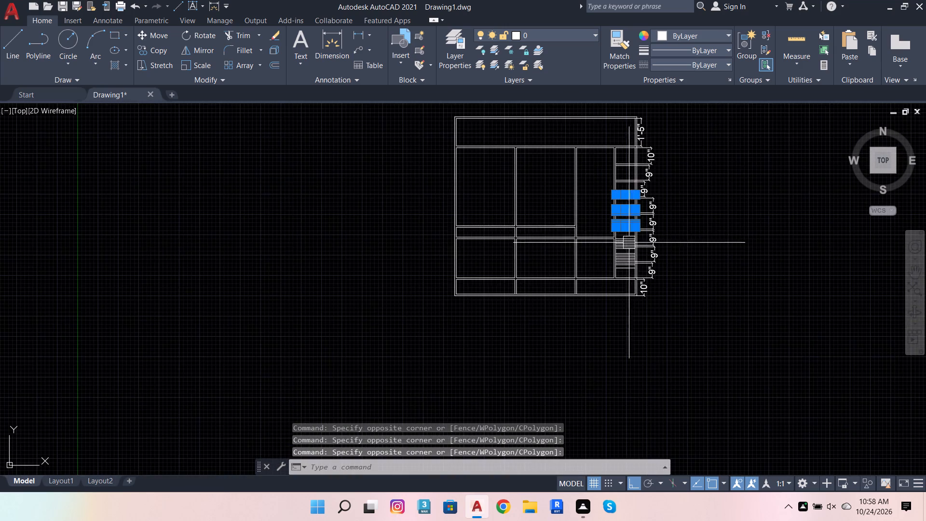
scroll(623, 248, "up", 6)
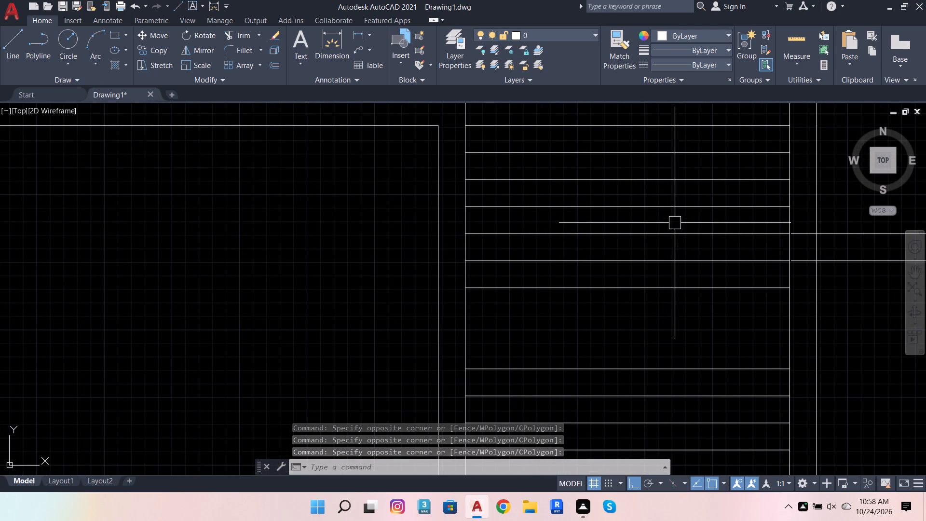
left_click(677, 221)
scroll(608, 183, "down", 2)
left_click(602, 152)
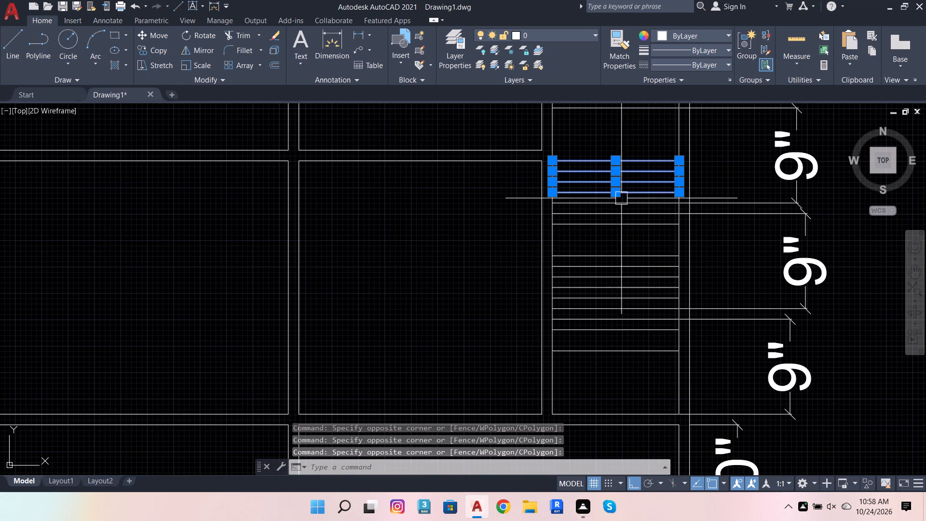
scroll(634, 256, "up", 1)
scroll(669, 343, "up", 2)
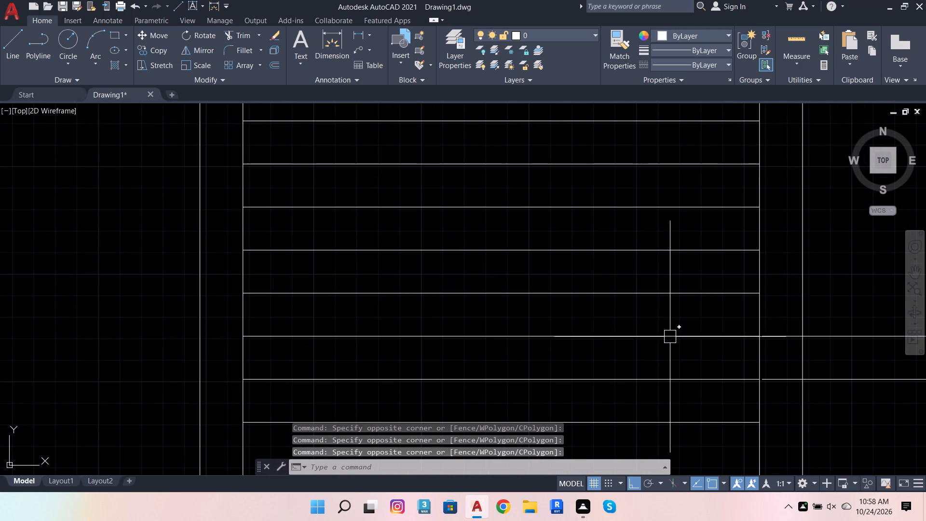
left_click(679, 318)
scroll(680, 317, "down", 3)
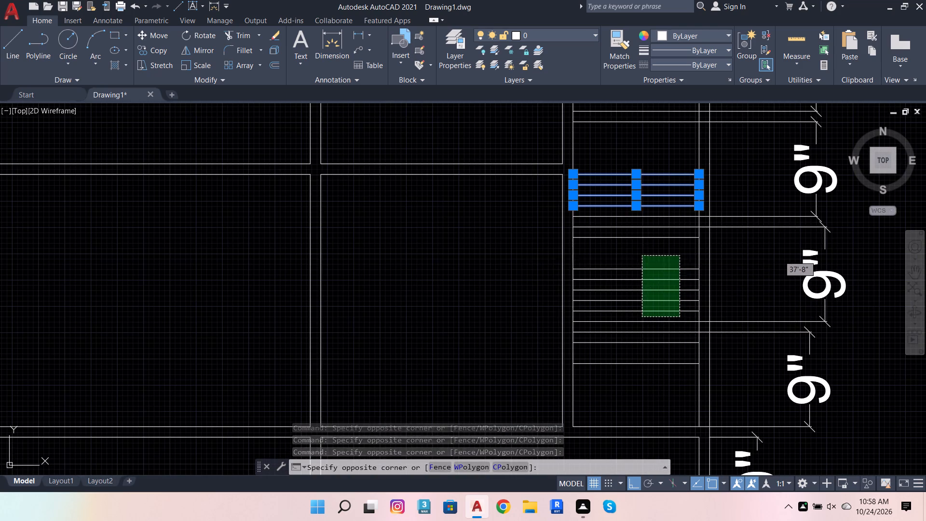
left_click(642, 256)
scroll(680, 376, "up", 2)
left_click(681, 371)
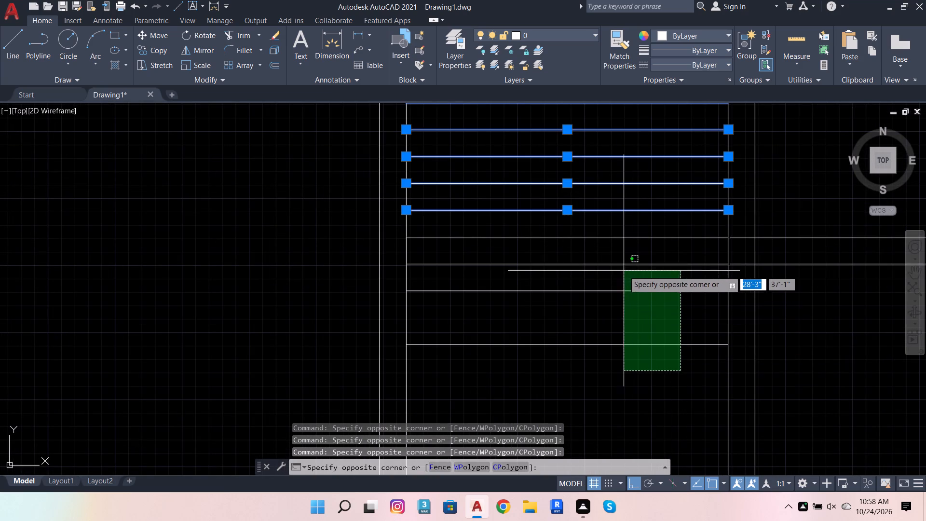
left_click(622, 279)
scroll(673, 338, "down", 4)
scroll(699, 275, "down", 2)
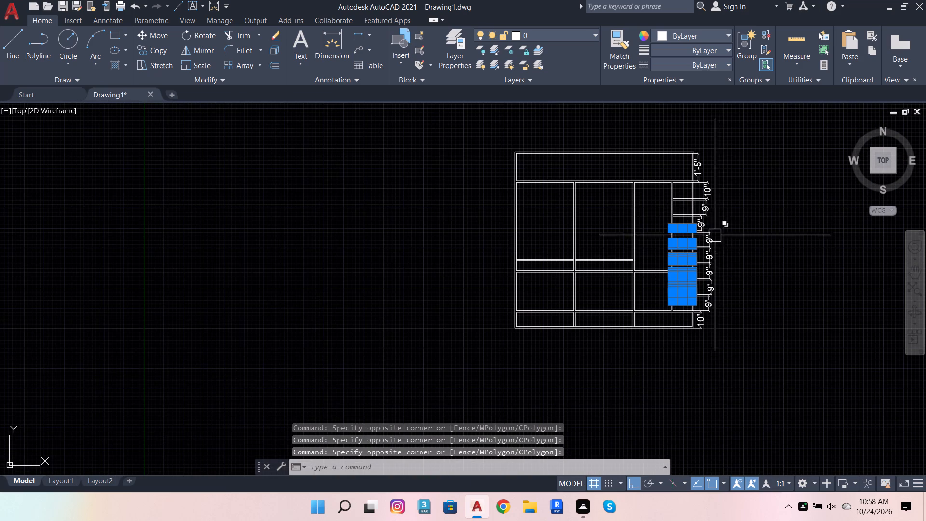
key("shift+Delete")
Erase the leftover single line just below the double line at the top of the east column's seventh compartment.
scroll(712, 268, "up", 4)
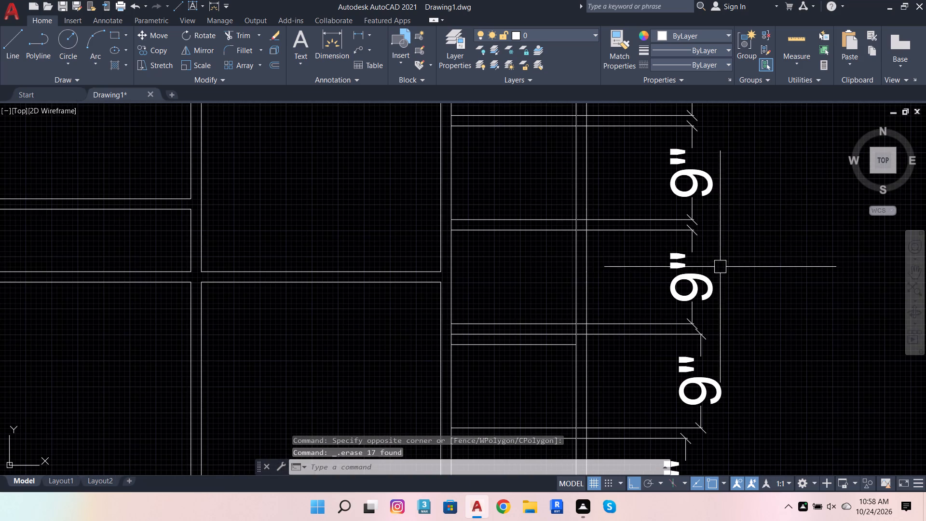
left_click(558, 345)
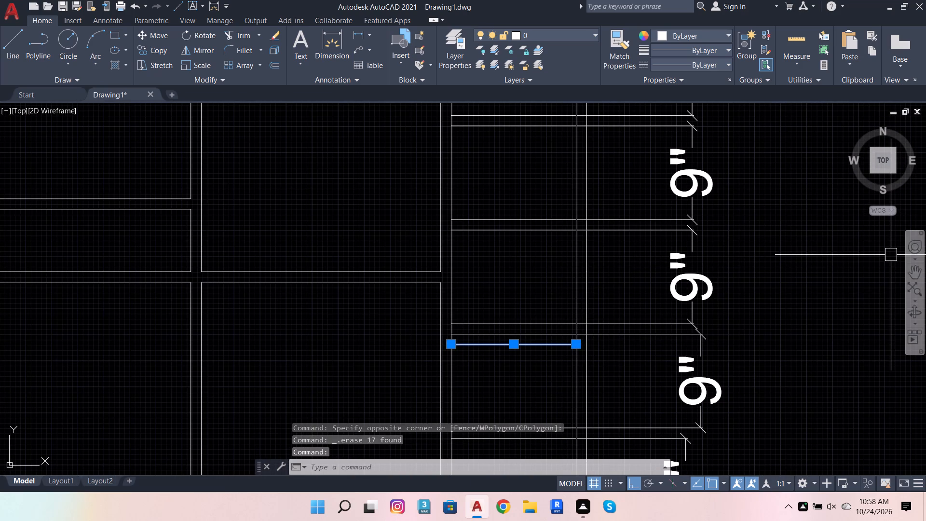
key("shift+Delete")
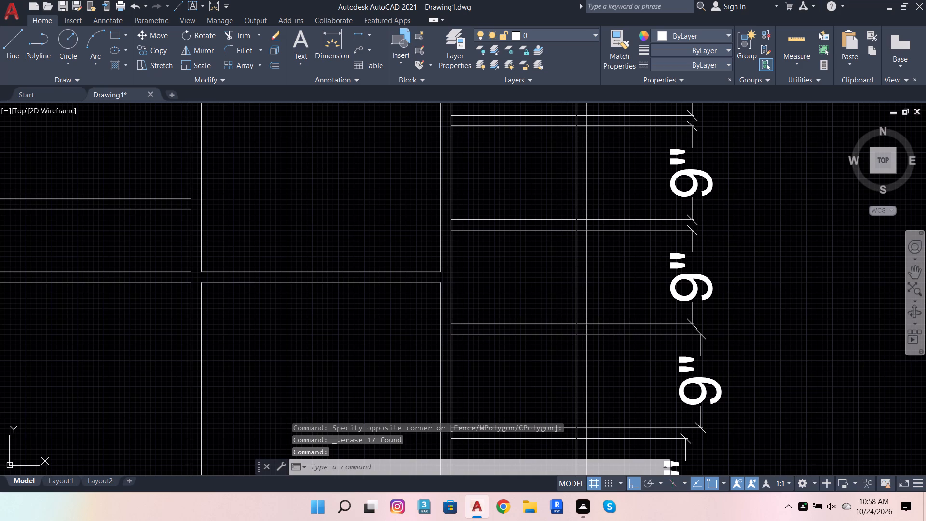
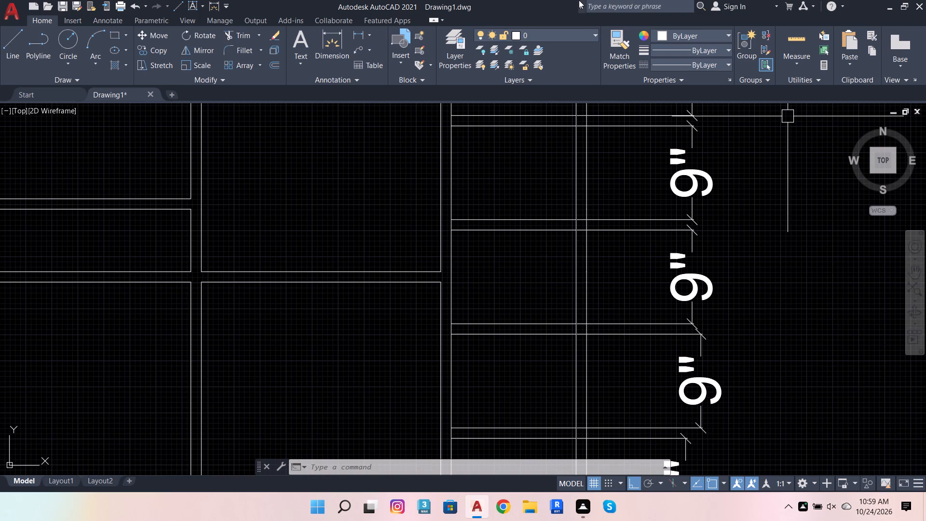
Trim both vertical edges of the east column between the double lines of the first shelf, below the 10" compartment.
scroll(648, 24, "down", 3)
scroll(613, 281, "down", 3)
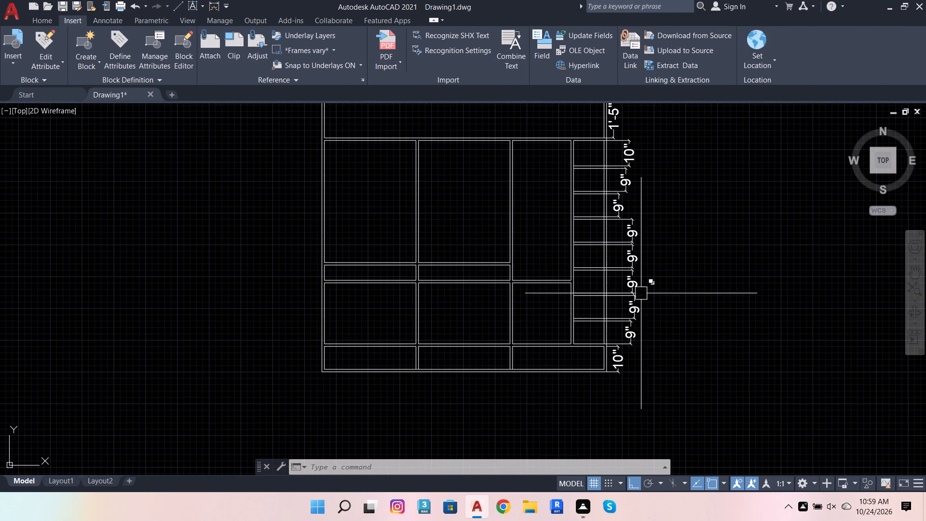
scroll(621, 158, "up", 4)
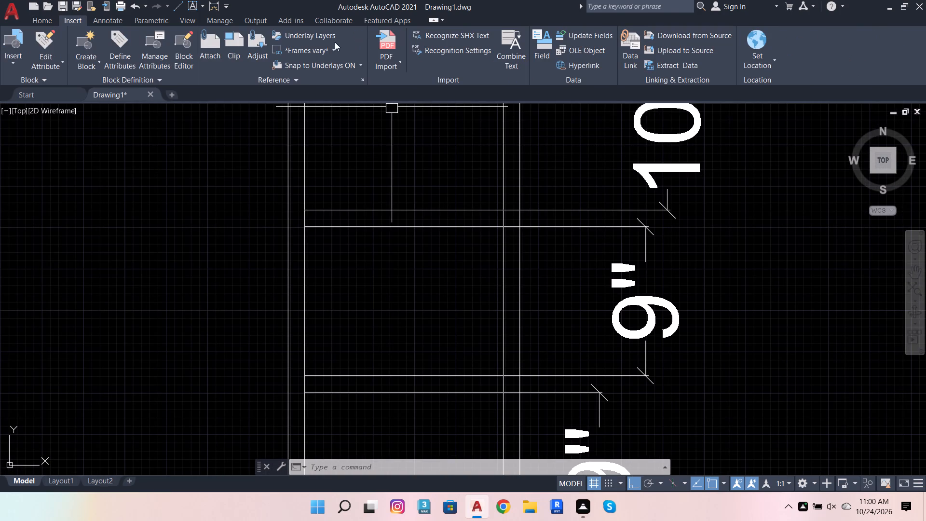
left_click(40, 18)
scroll(544, 206, "up", 2)
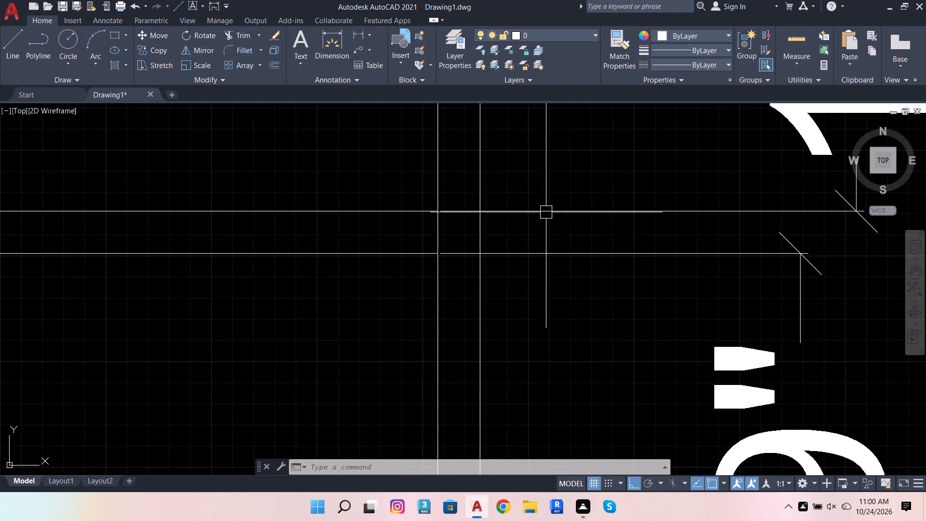
left_click(245, 36)
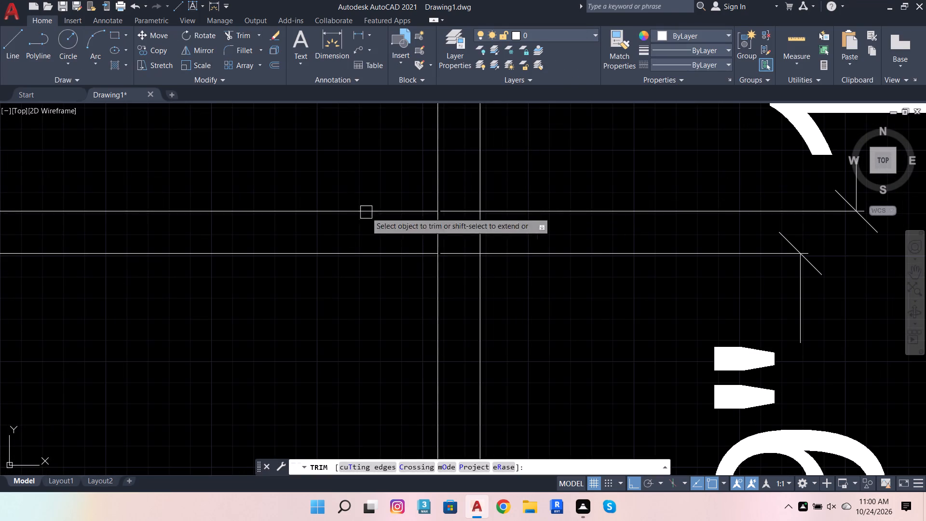
left_click(436, 233)
scroll(643, 285, "down", 3)
scroll(464, 283, "up", 4)
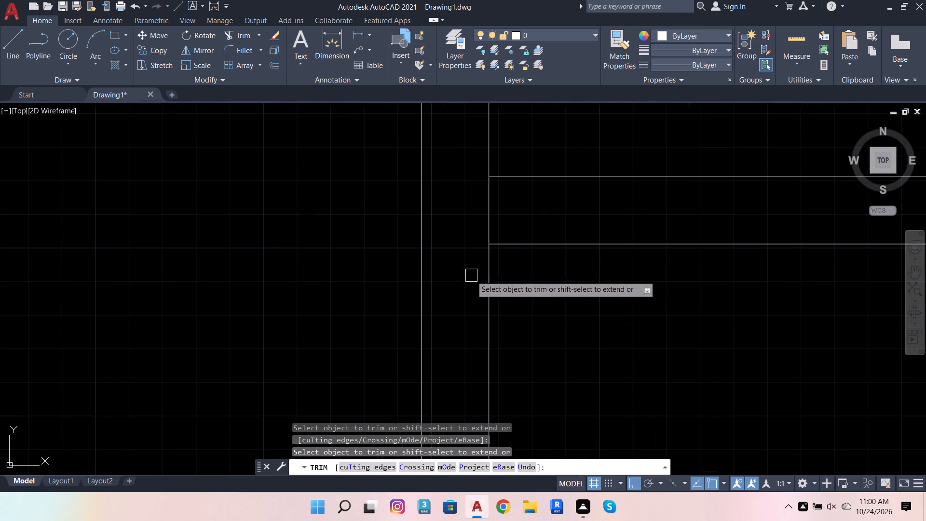
left_click(489, 222)
Trim the east column's two inner vertical edges between the double lines of the second and third shelves.
scroll(444, 310, "down", 5)
scroll(514, 249, "up", 2)
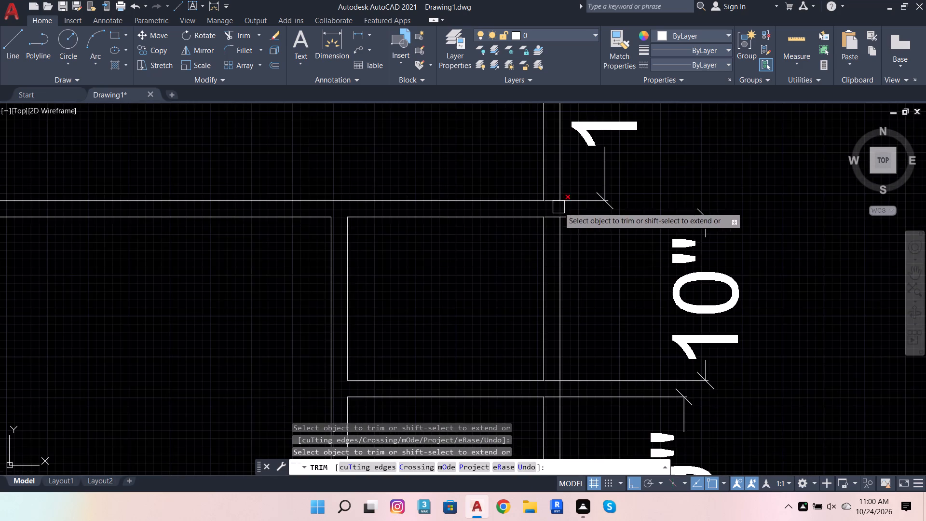
scroll(559, 206, "up", 2)
scroll(647, 192, "down", 4)
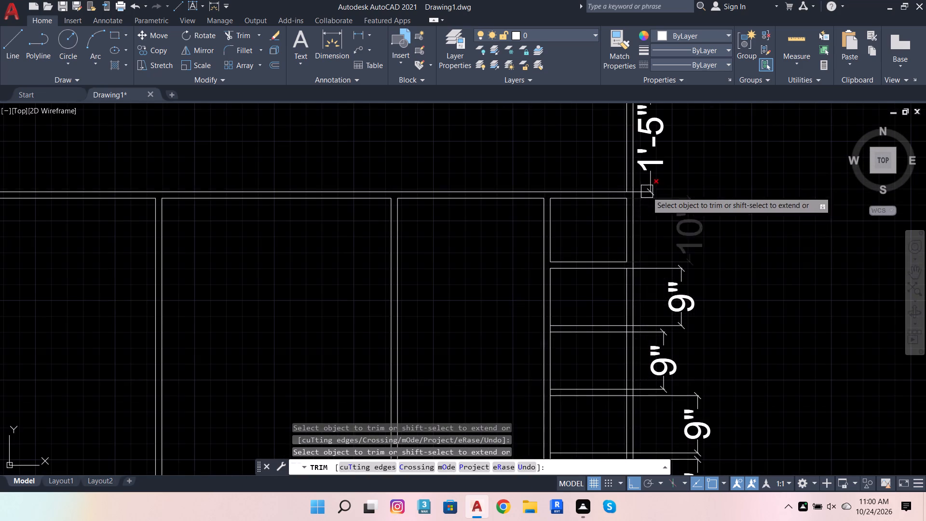
scroll(630, 333, "up", 4)
left_click(610, 313)
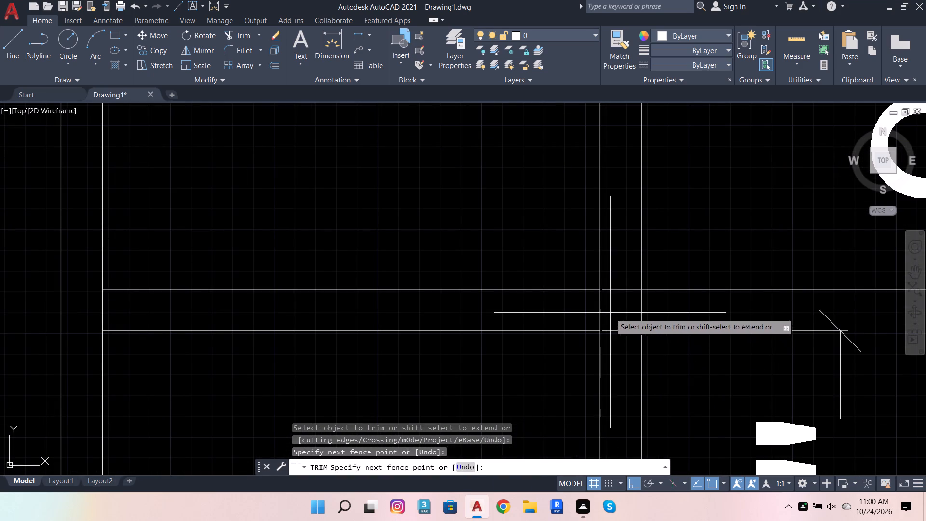
left_click(77, 309)
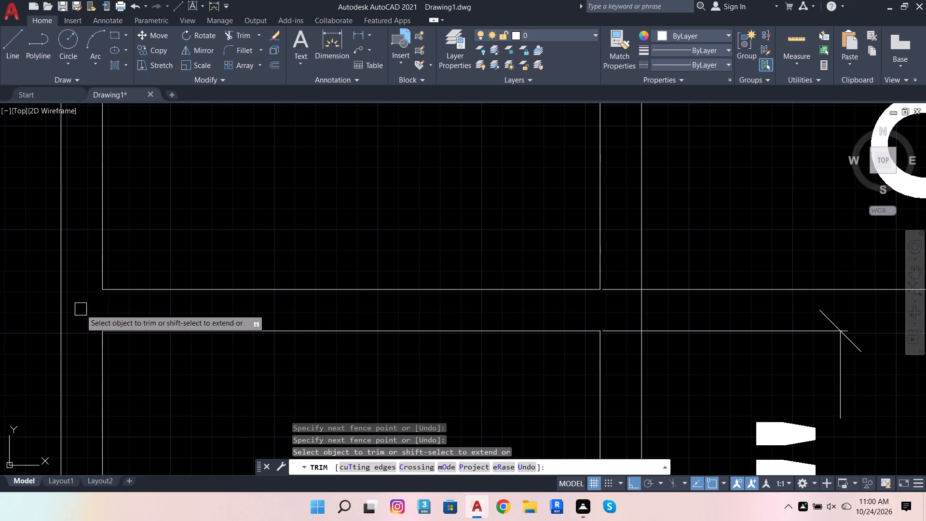
scroll(605, 262, "down", 3)
scroll(617, 384, "up", 3)
left_click(573, 354)
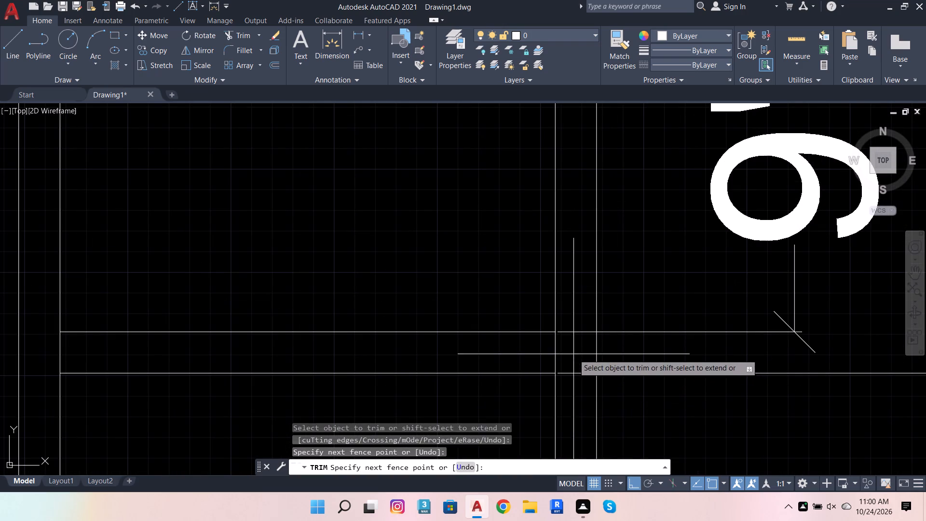
left_click(51, 365)
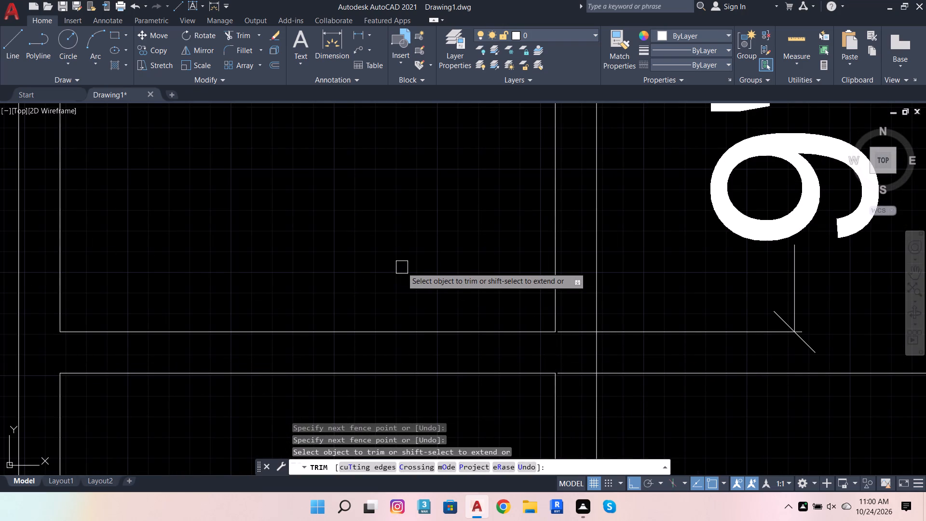
Trim the east column's two inner vertical edges between the double lines of the fourth and fifth shelves.
scroll(539, 293, "down", 5)
scroll(538, 359, "up", 4)
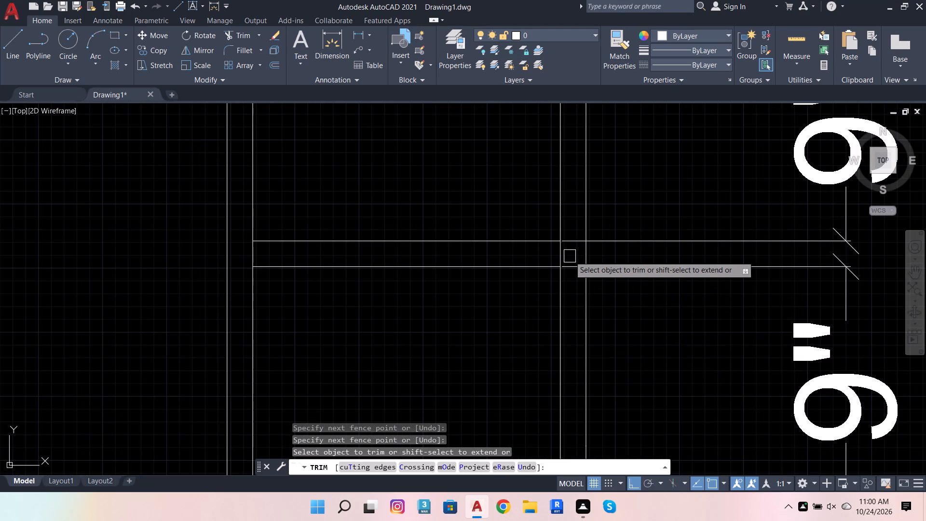
scroll(572, 258, "up", 1)
left_click(572, 258)
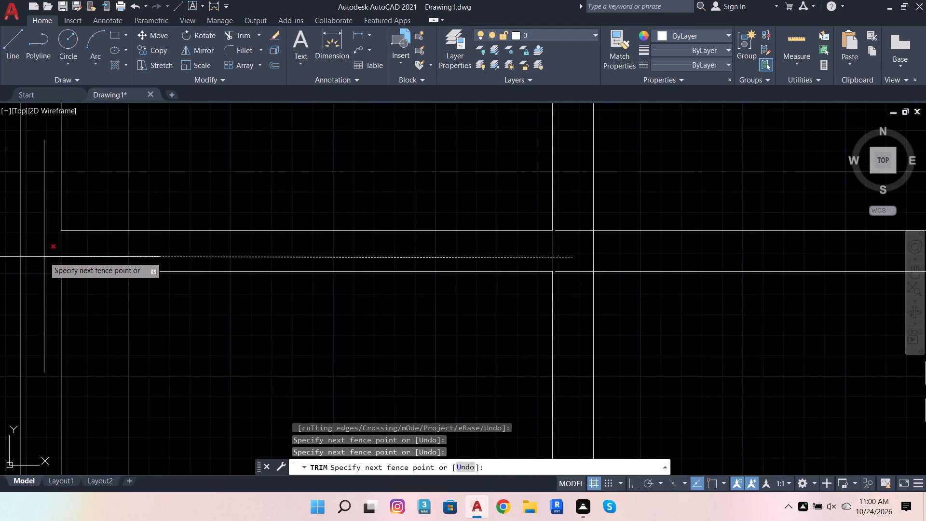
left_click(40, 258)
scroll(405, 265, "down", 4)
scroll(505, 343, "up", 4)
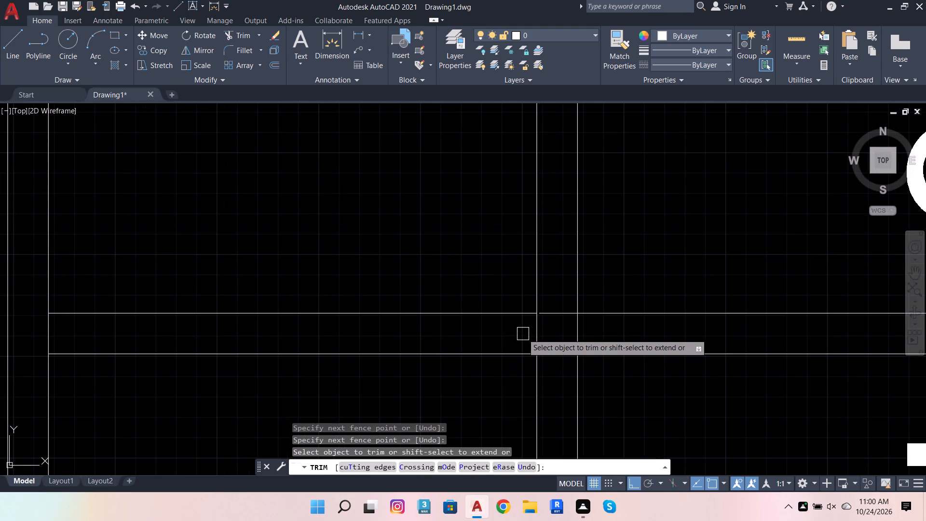
left_click(552, 334)
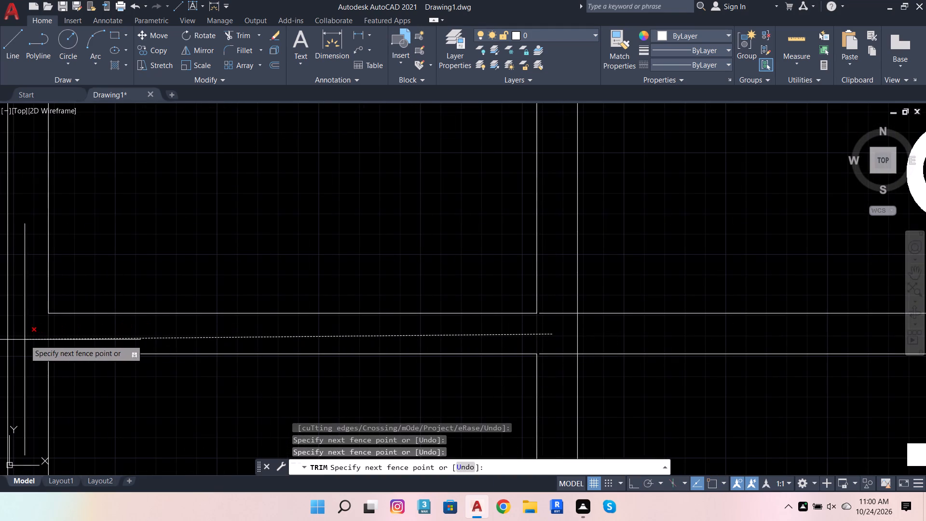
left_click(25, 340)
Trim the east column's two inner vertical edges between the double lines of the sixth and seventh shelves.
scroll(578, 196, "down", 4)
scroll(582, 288, "up", 3)
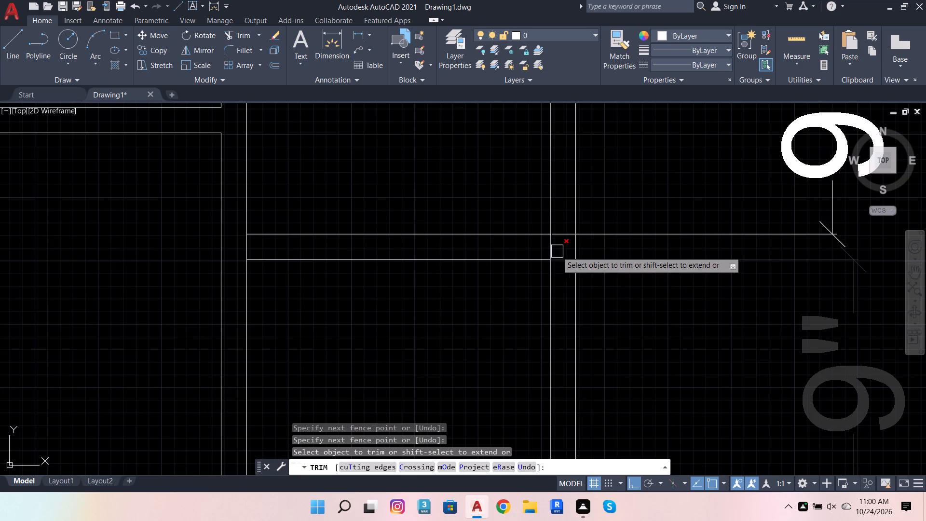
left_click(563, 247)
left_click(238, 247)
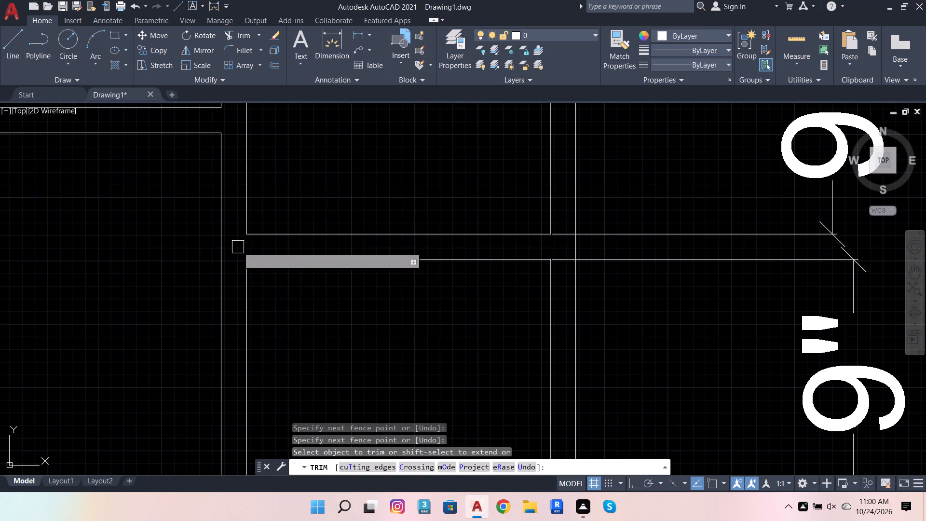
scroll(726, 118, "down", 4)
scroll(696, 168, "up", 4)
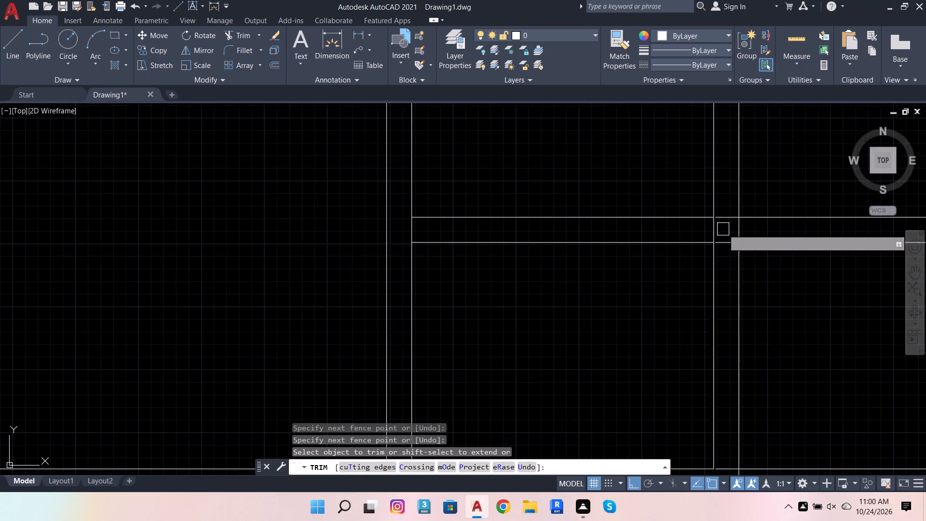
scroll(723, 230, "up", 2)
left_click(729, 230)
scroll(702, 230, "down", 3)
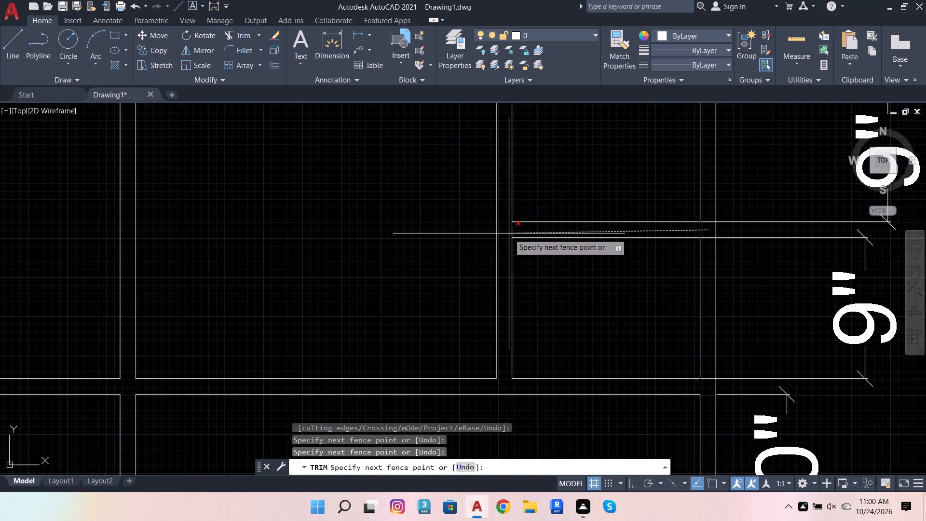
scroll(504, 228, "up", 2)
left_click(504, 227)
Examine the trimmed shelf joints of the east column and the layout of the whole frame.
scroll(529, 211, "down", 5)
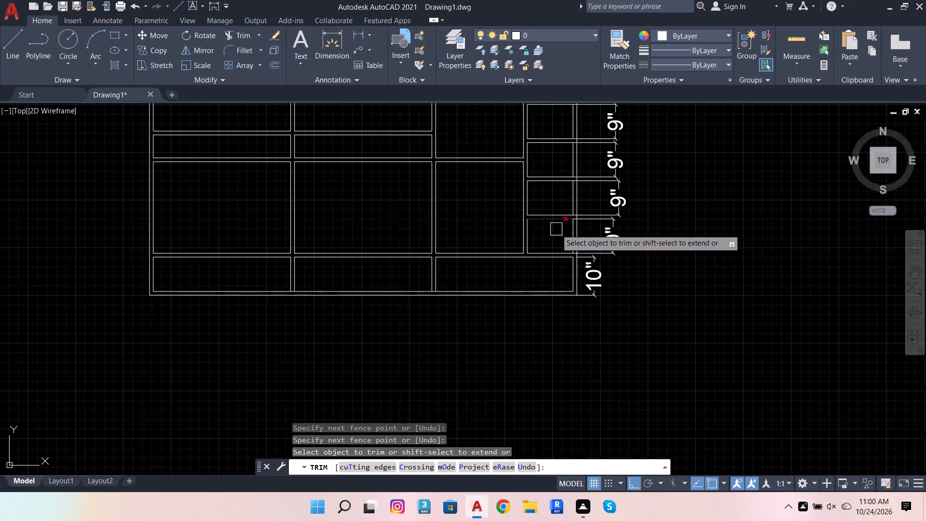
scroll(568, 247, "up", 5)
scroll(669, 263, "down", 5)
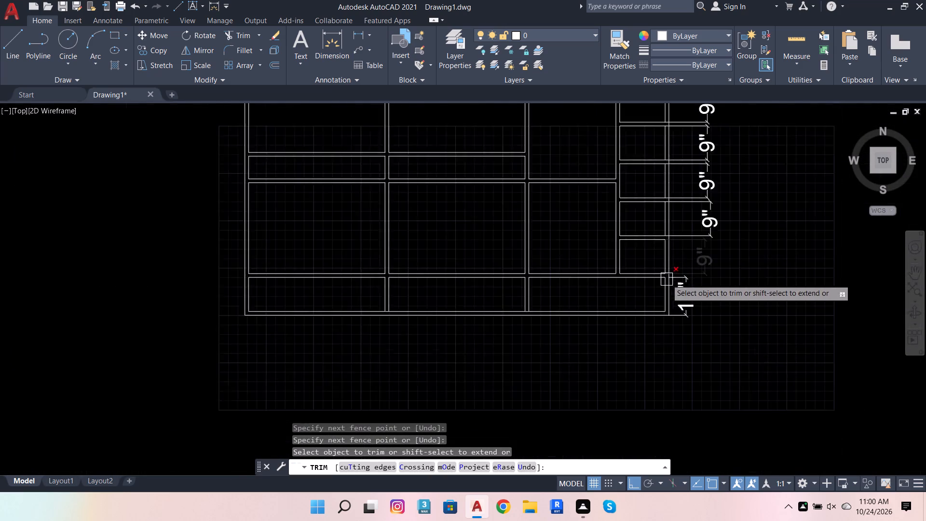
scroll(666, 280, "down", 1)
scroll(703, 254, "down", 2)
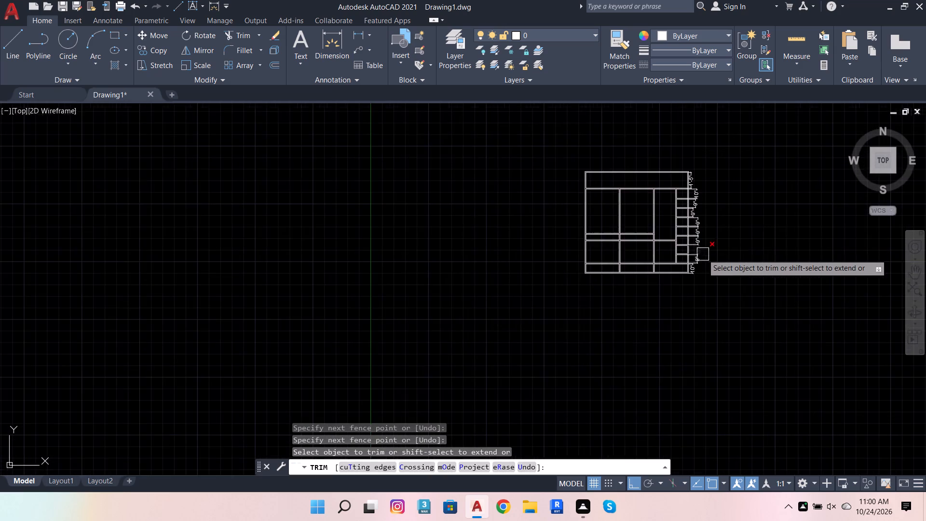
scroll(719, 214, "up", 3)
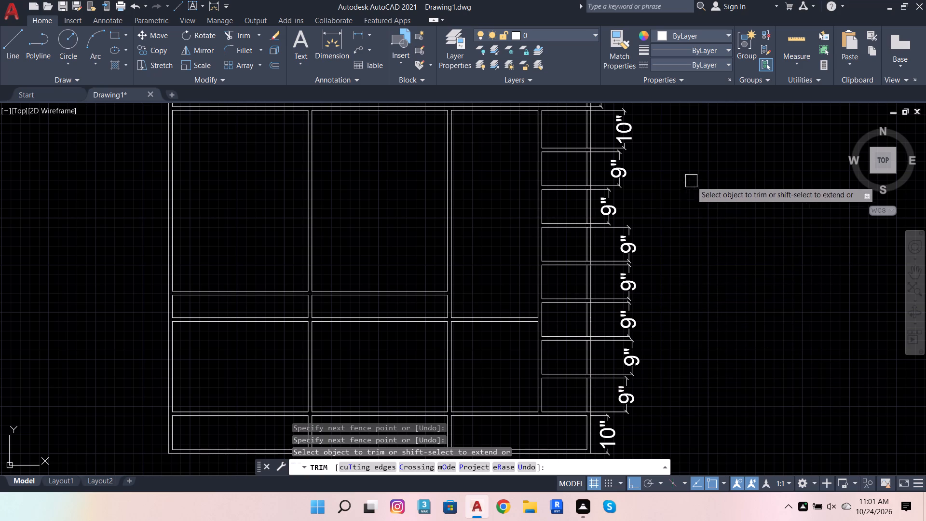
scroll(764, 302, "down", 3)
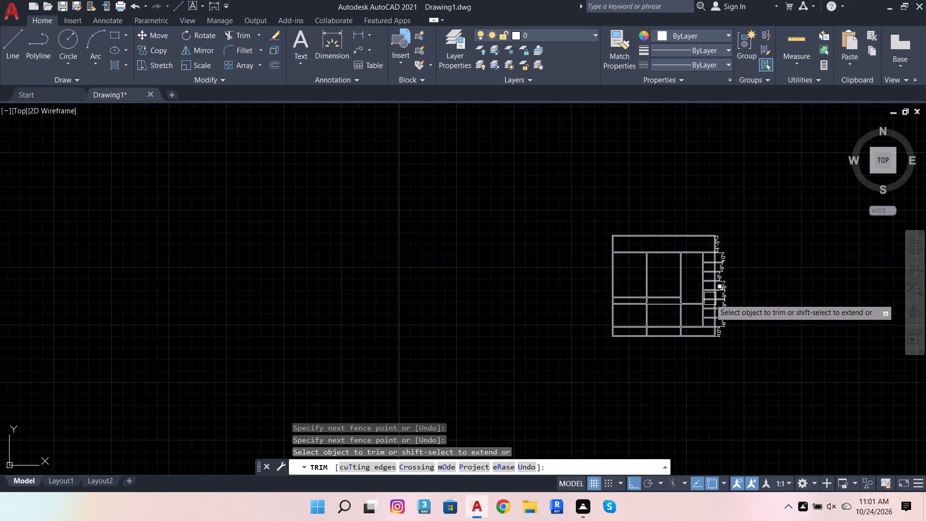
scroll(710, 299, "up", 2)
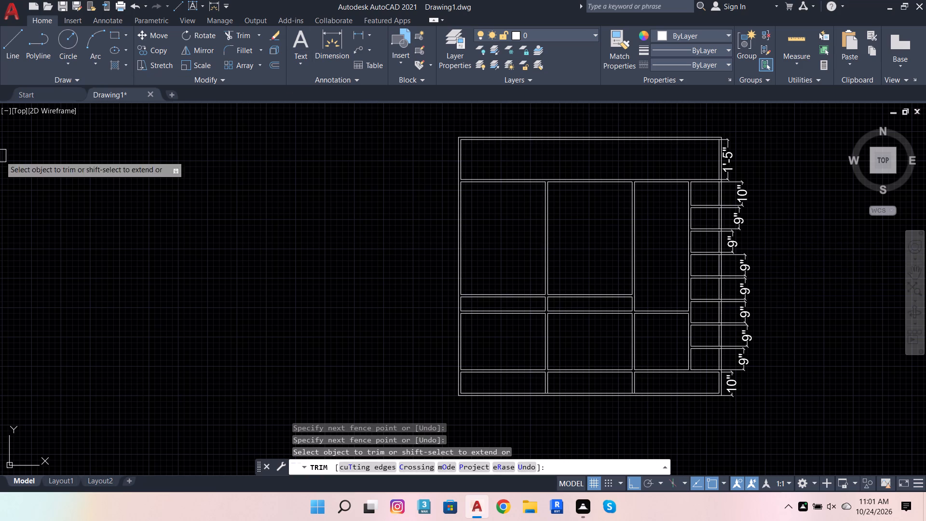
Draw a horizontal line from the west edge's midpoint across the third column's lower compartment to just past its east edge.
left_click(0, 44)
left_click(10, 50)
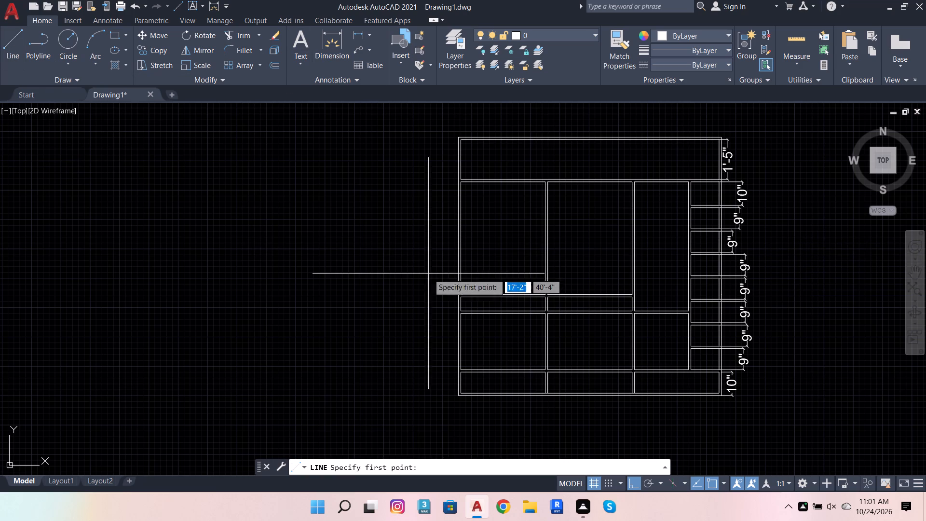
scroll(87, 278, "down", 2)
scroll(299, 294, "up", 3)
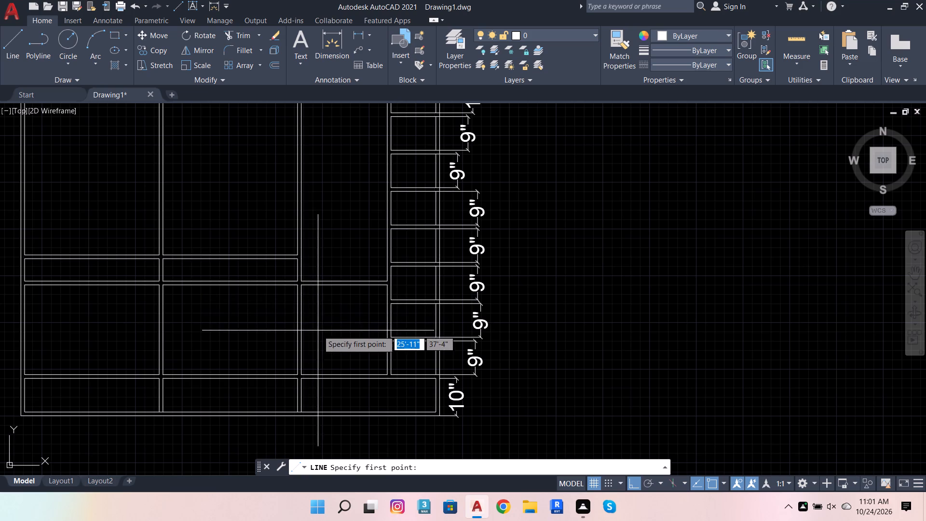
right_click(321, 331, "shift")
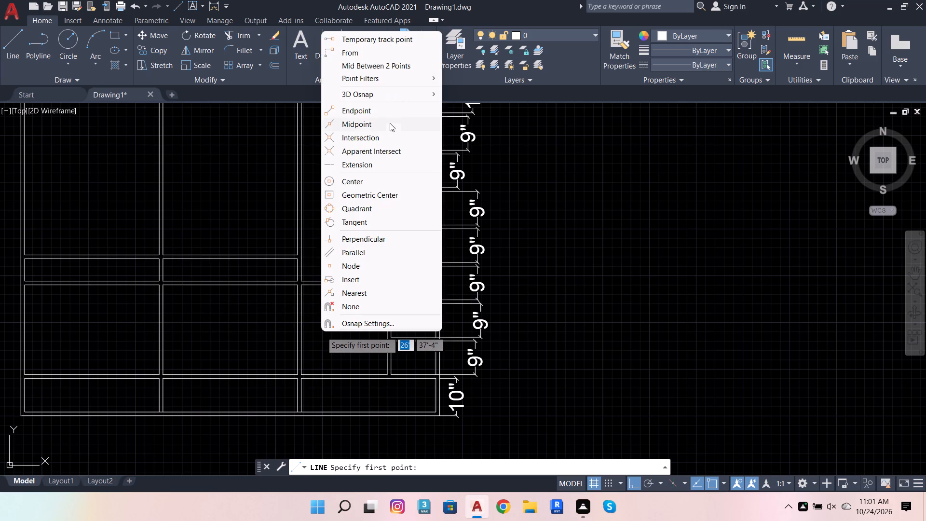
left_click(389, 127)
left_click(300, 331)
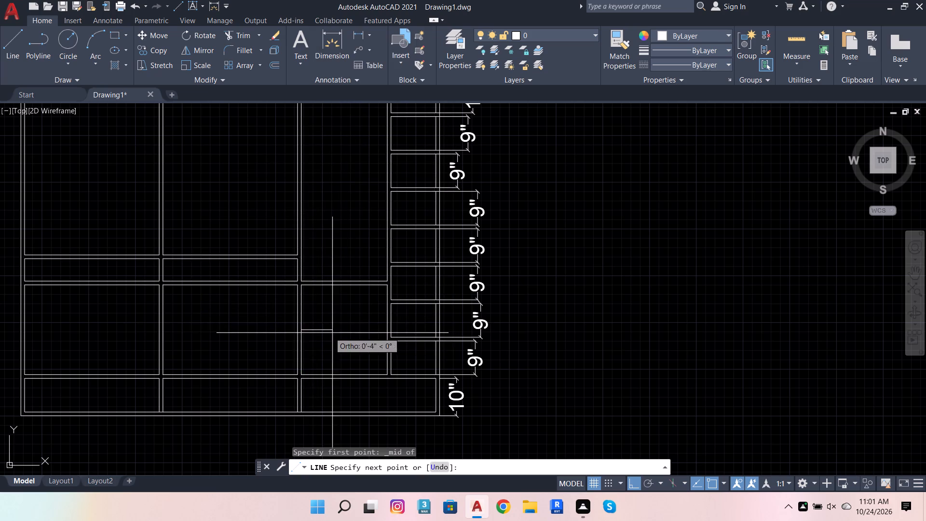
scroll(366, 336, "up", 2)
scroll(411, 324, "up", 3)
left_click(429, 318)
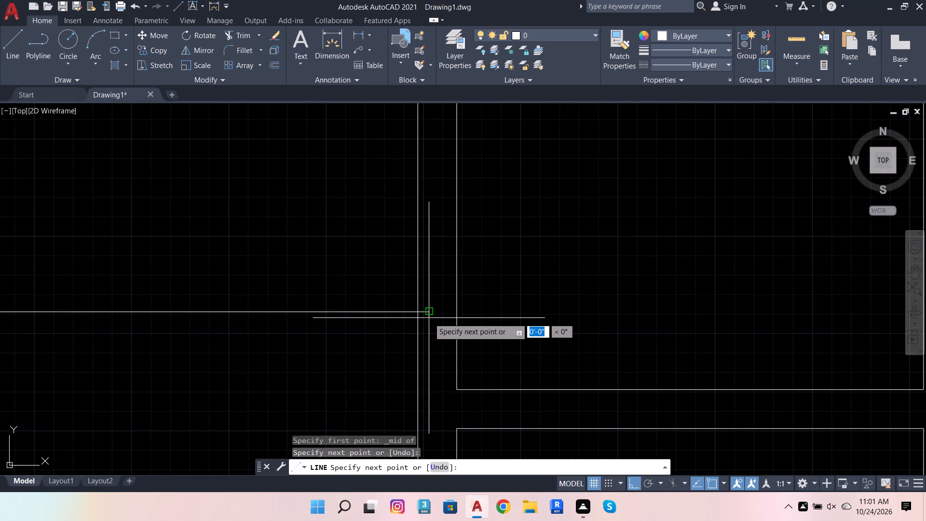
key("space")
Offset the new horizontal middle line by 0.6" above and below.
left_click(429, 313)
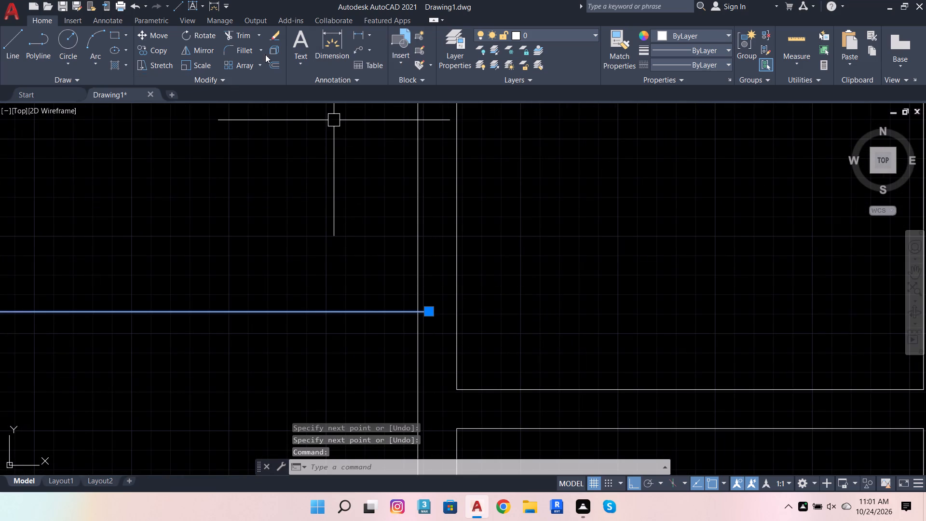
left_click(277, 63)
left_click(432, 311)
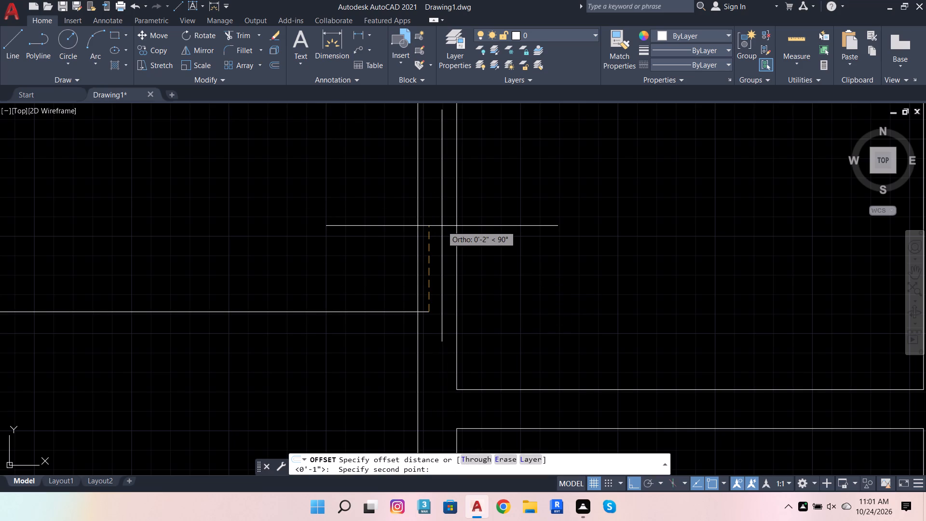
type(".6")
key("Return")
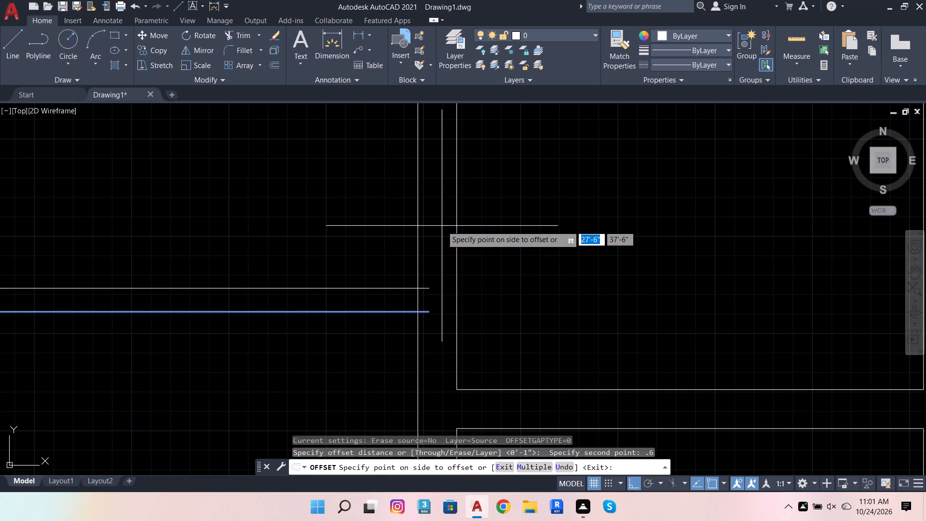
left_click(442, 226)
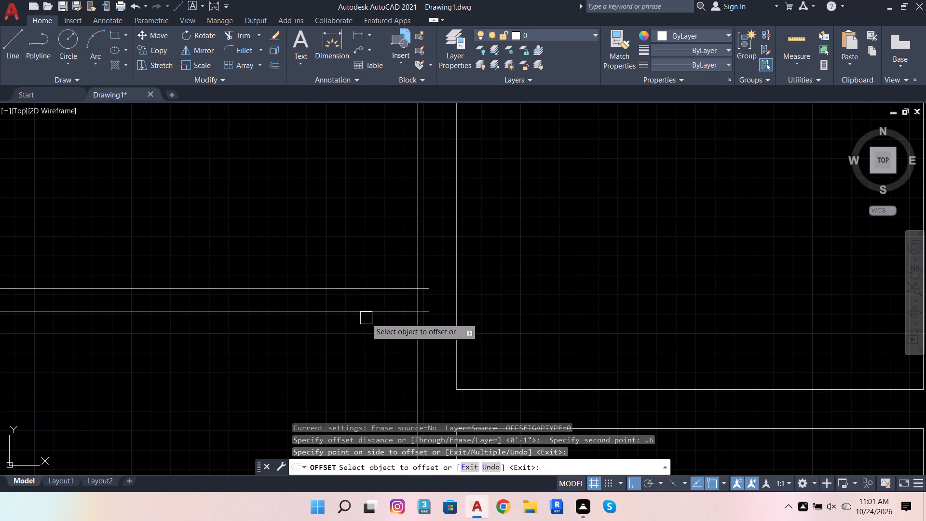
left_click(366, 318)
left_click(355, 339)
key("Escape")
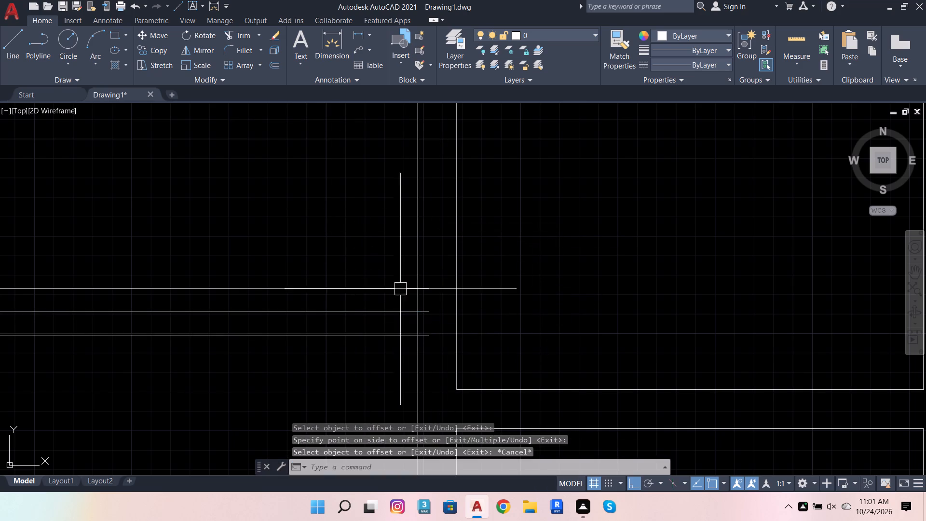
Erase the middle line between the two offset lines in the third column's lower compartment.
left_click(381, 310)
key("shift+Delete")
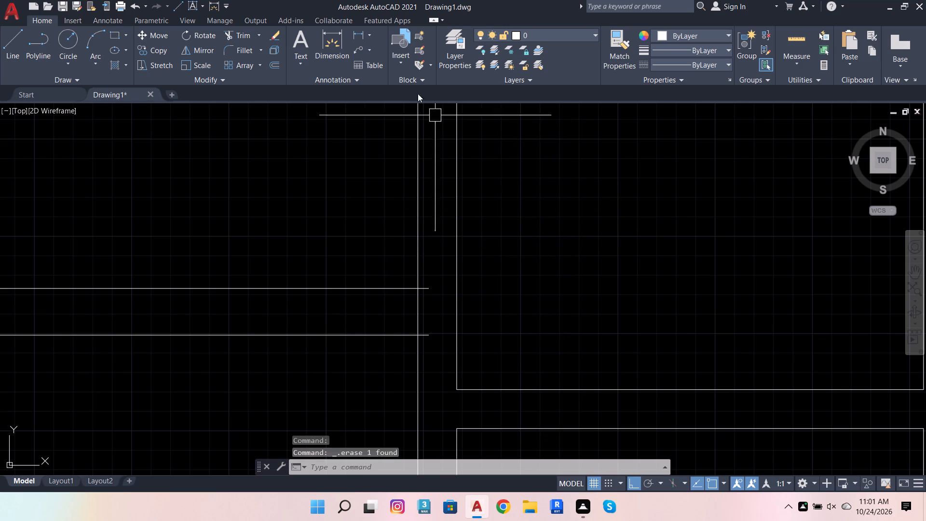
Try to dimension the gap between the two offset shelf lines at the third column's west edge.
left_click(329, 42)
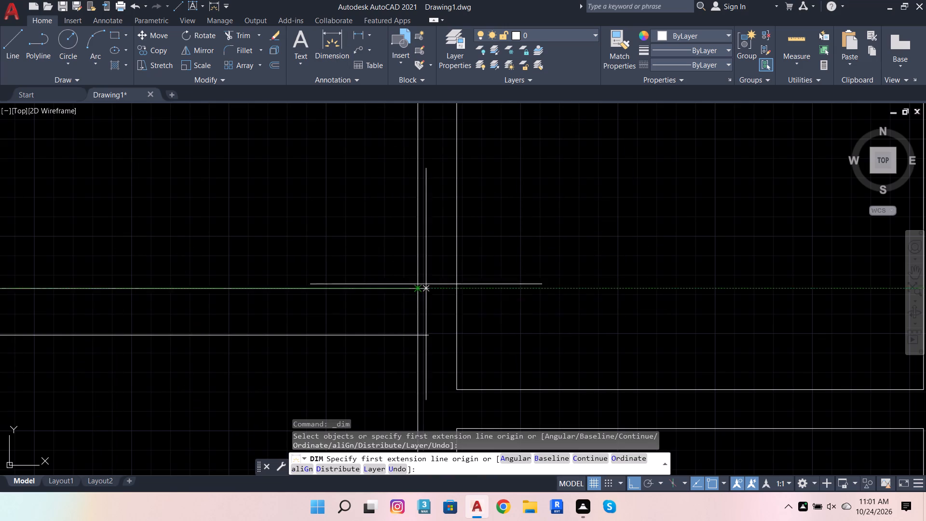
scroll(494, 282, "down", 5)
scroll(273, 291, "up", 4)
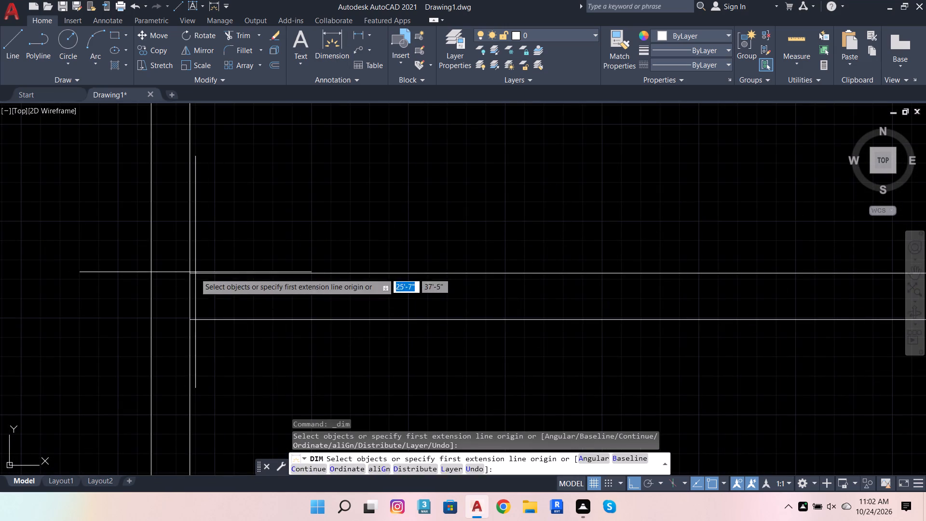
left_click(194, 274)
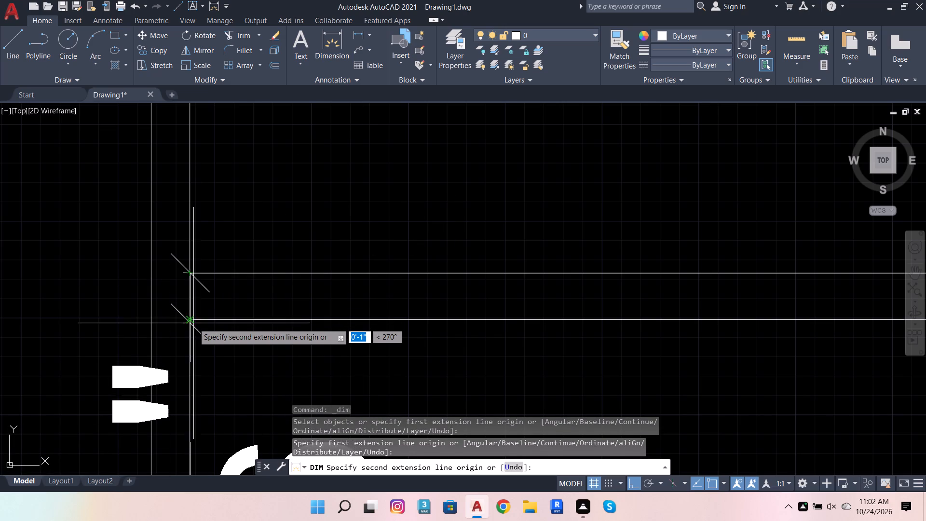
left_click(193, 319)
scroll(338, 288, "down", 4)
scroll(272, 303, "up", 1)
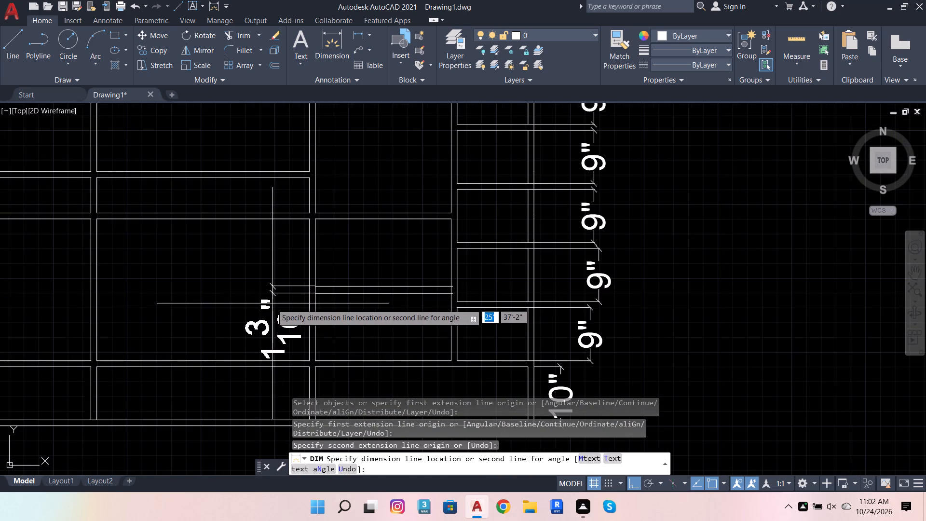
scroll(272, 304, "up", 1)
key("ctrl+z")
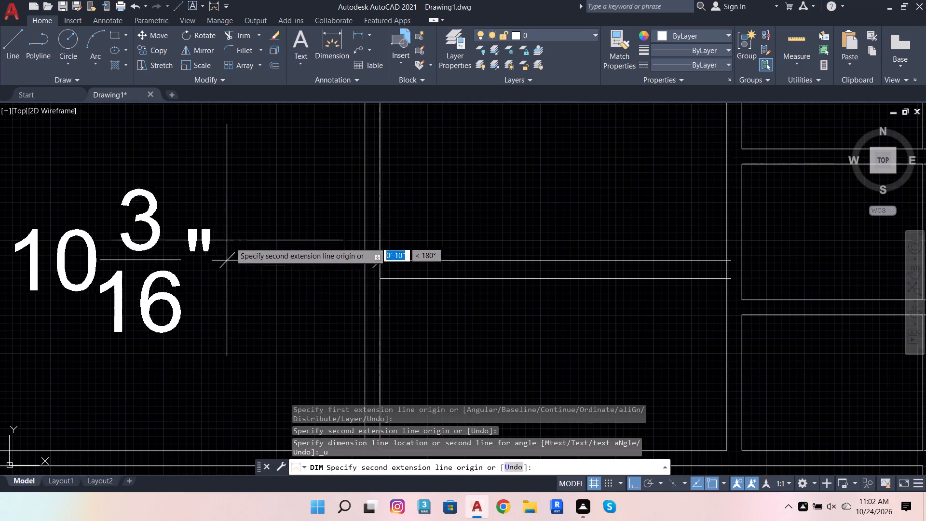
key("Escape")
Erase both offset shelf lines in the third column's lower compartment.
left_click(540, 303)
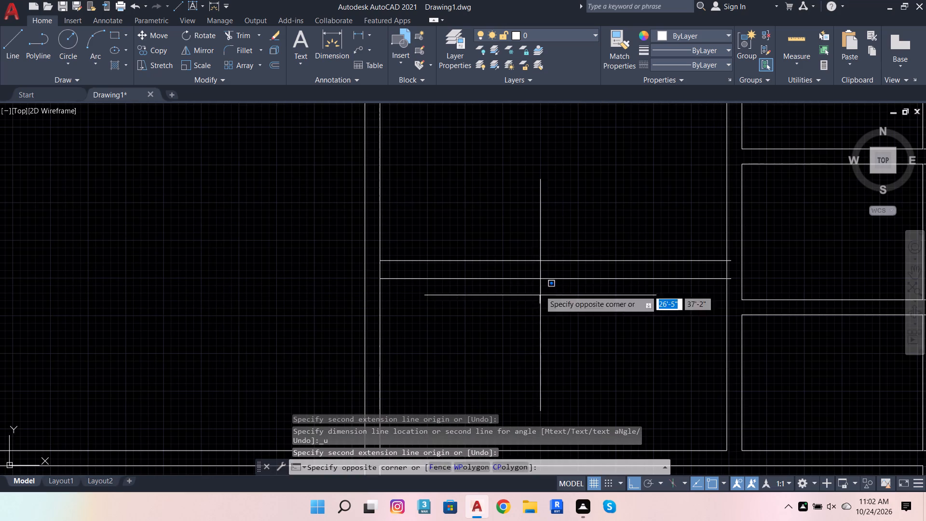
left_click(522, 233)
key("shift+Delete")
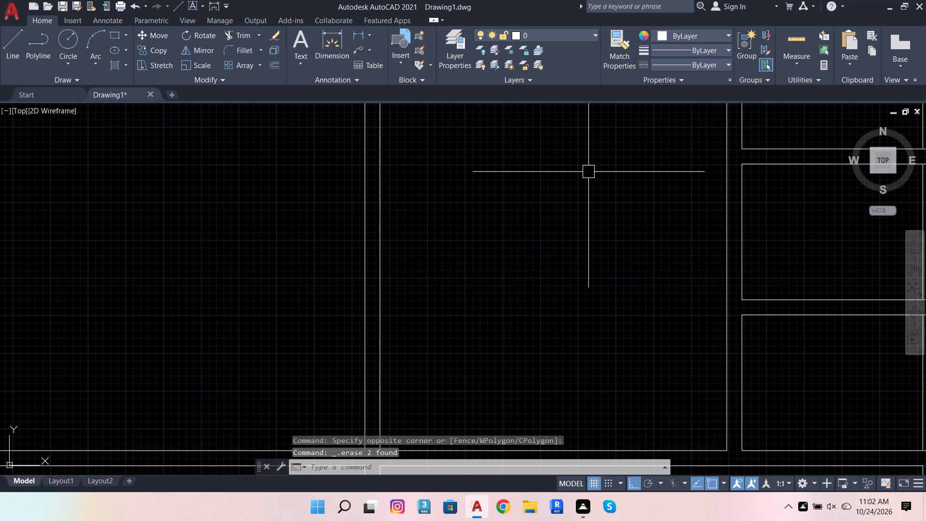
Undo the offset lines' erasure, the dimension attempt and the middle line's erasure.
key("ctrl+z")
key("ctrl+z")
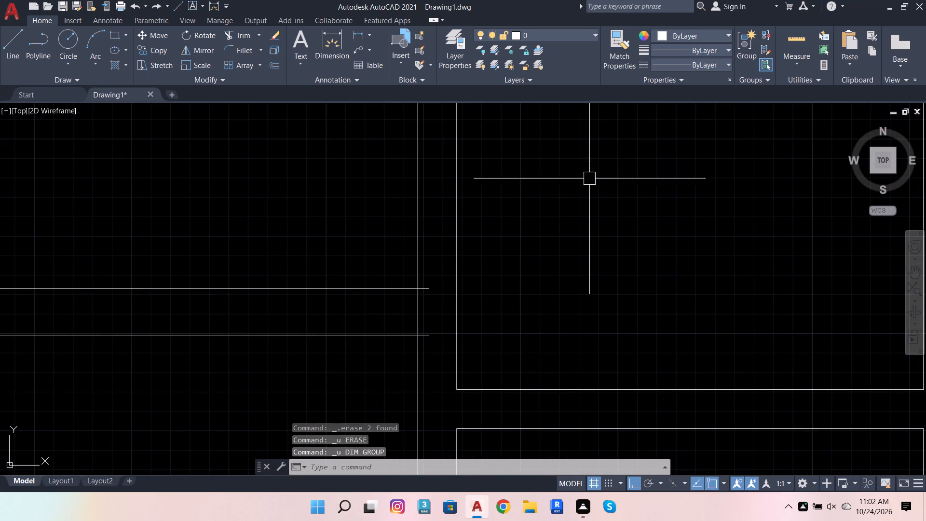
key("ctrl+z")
Erase the upper and lower offset lines of the third column's shelf, keeping the middle line.
left_click(360, 296)
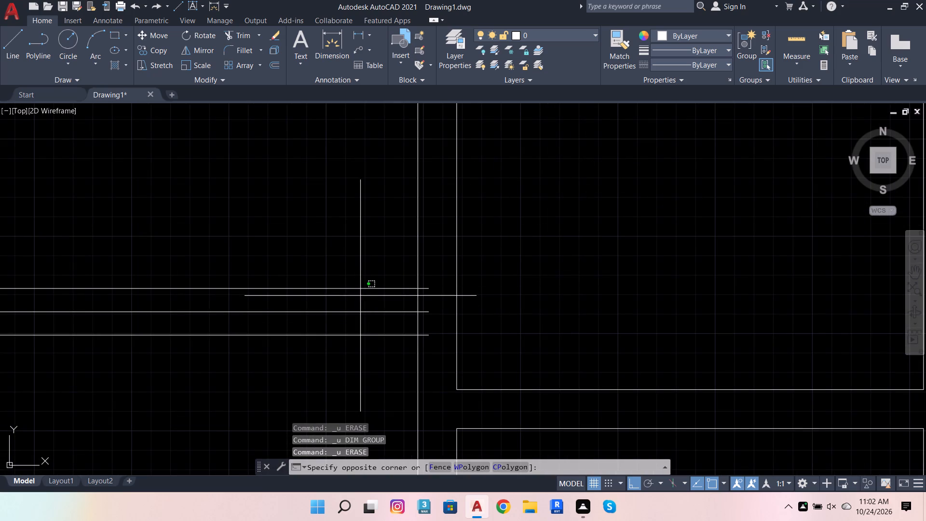
left_click(336, 253)
left_click(368, 349)
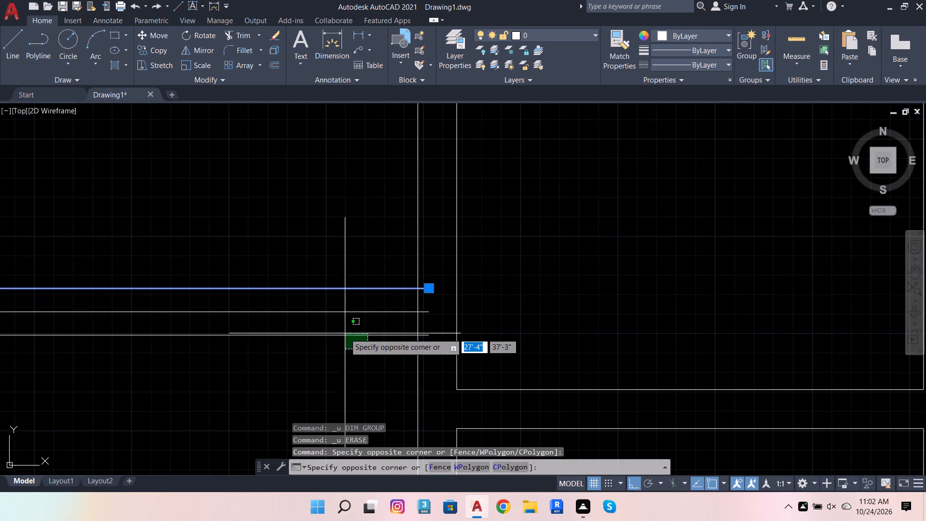
left_click(343, 332)
scroll(516, 305, "down", 1)
key("shift+Delete")
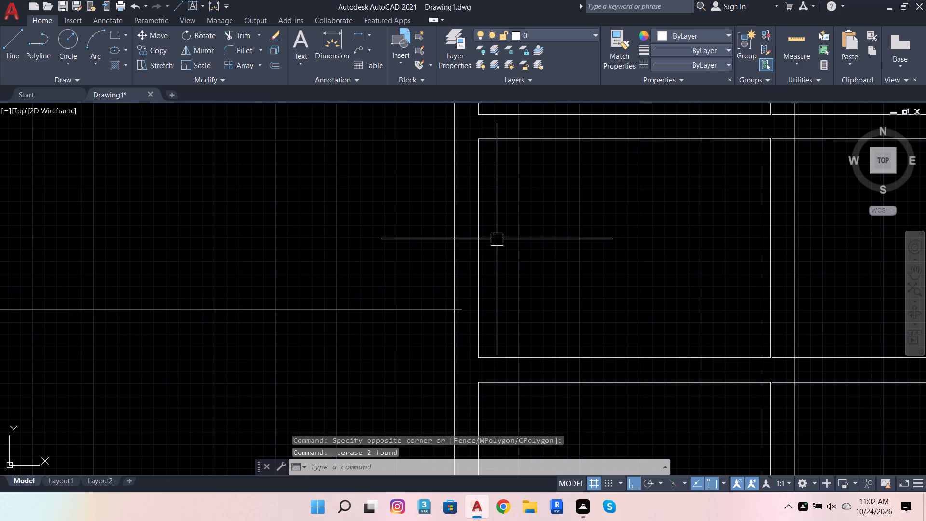
Offset the horizontal middle line of the third column's lower compartment by 0.5" above and below.
left_click(395, 305)
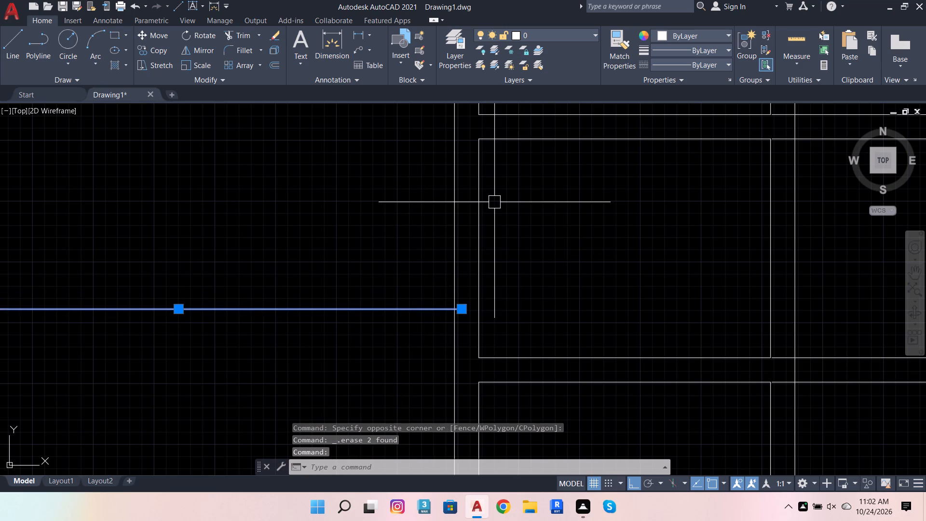
key("o")
key("Return")
left_click(460, 310)
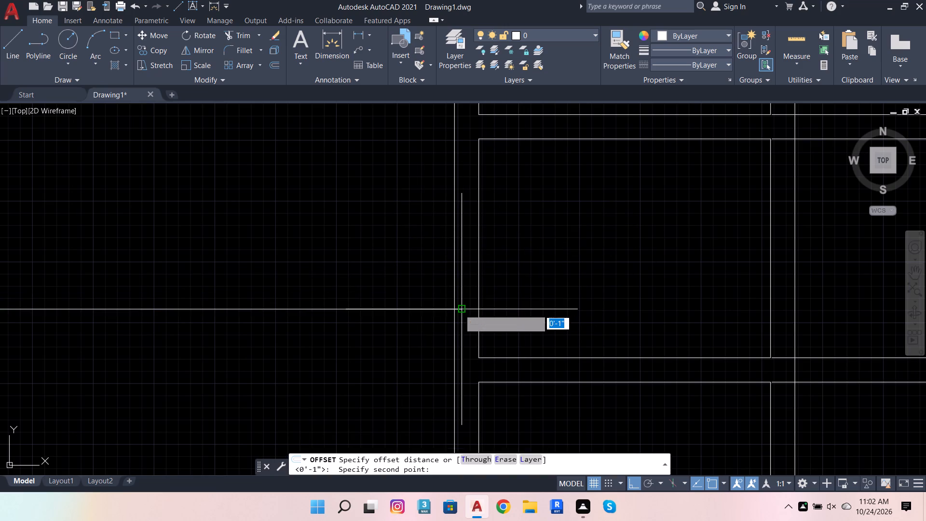
type(".5")
key("Return")
left_click(442, 241)
scroll(415, 334, "up", 2)
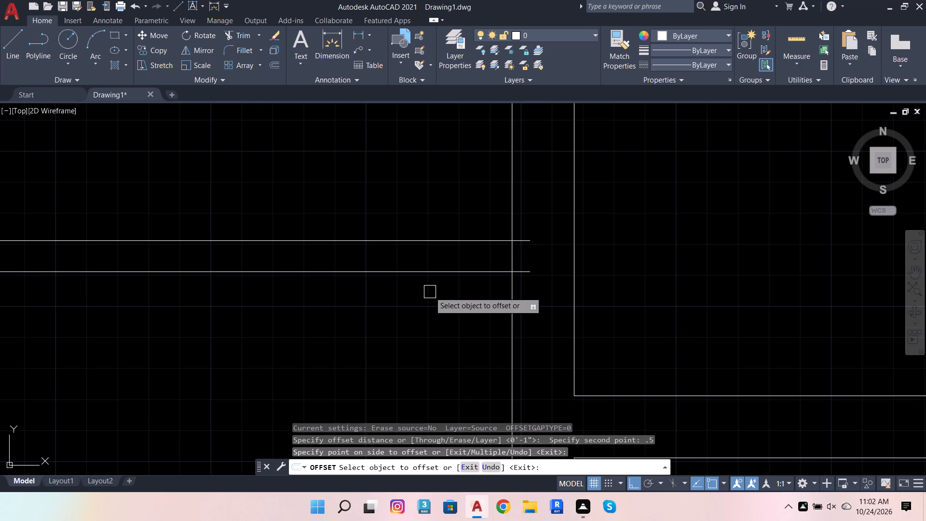
left_click(439, 271)
left_click(446, 307)
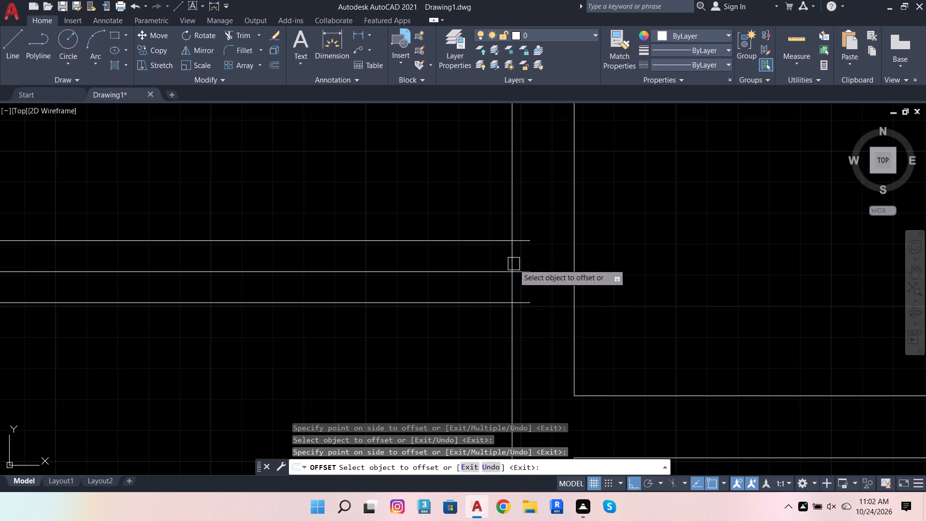
key("Escape")
Trim the overhanging ends of the three horizontal shelf lines back to the third column's east edge.
left_click(231, 31)
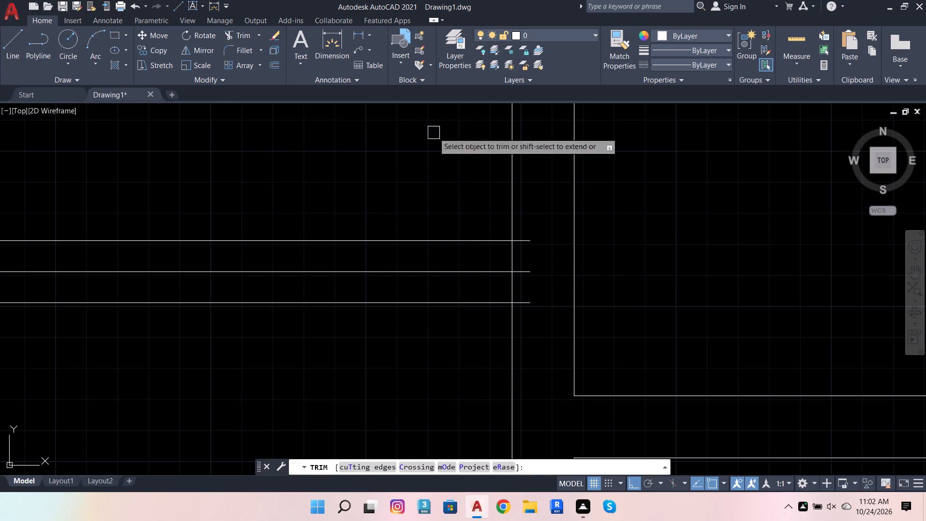
left_click(525, 234)
left_click(531, 266)
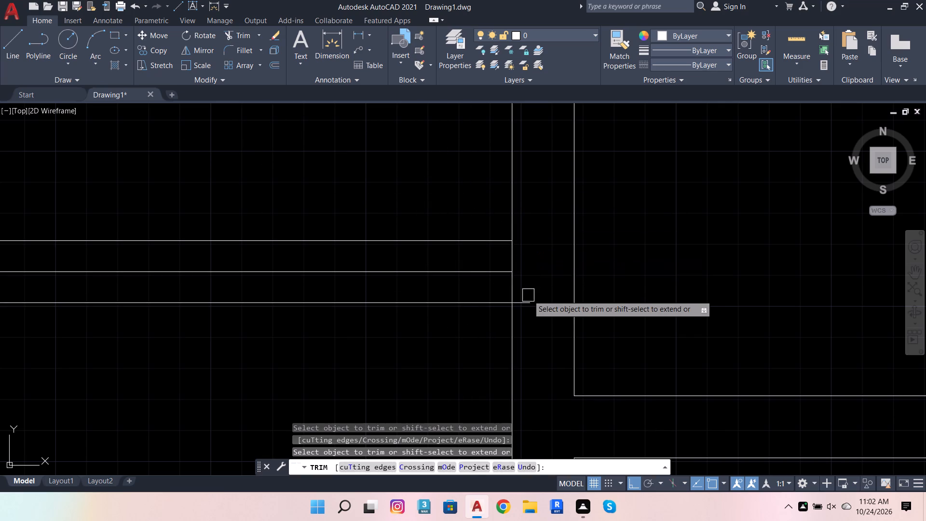
left_click(528, 295)
left_click(527, 313)
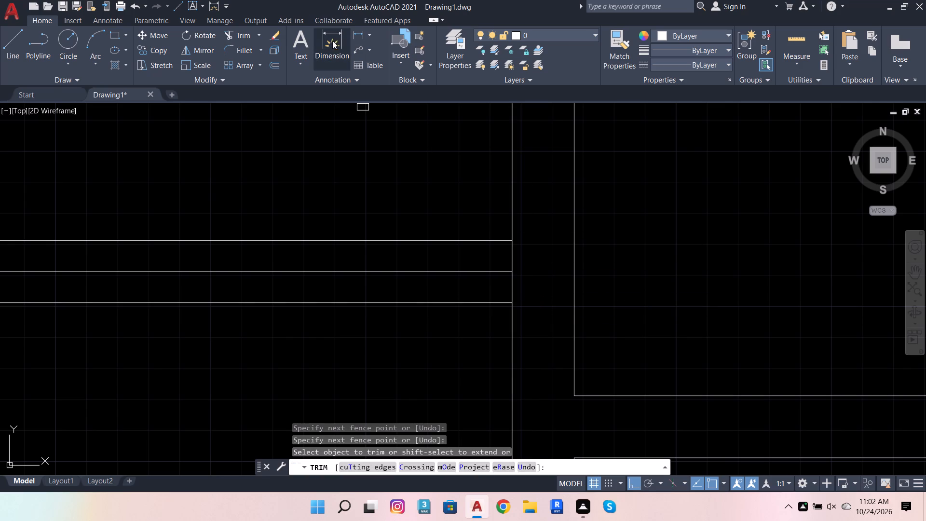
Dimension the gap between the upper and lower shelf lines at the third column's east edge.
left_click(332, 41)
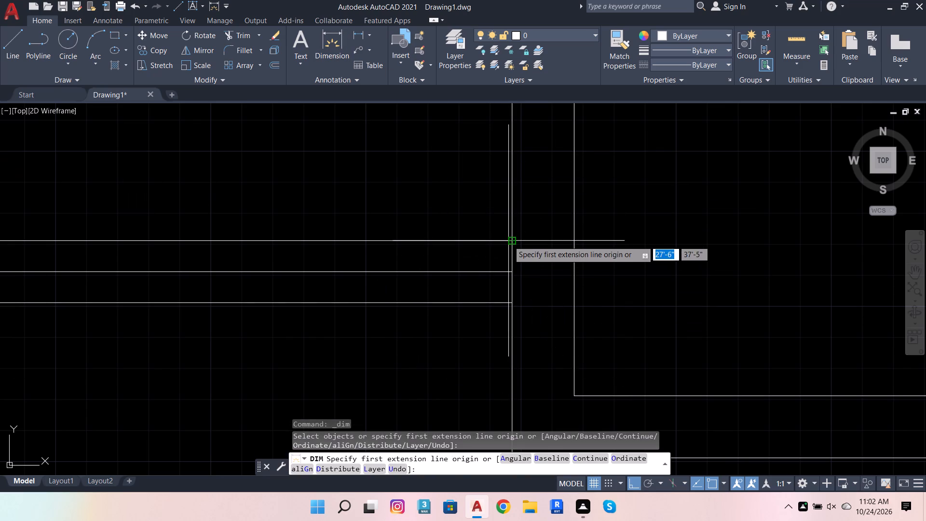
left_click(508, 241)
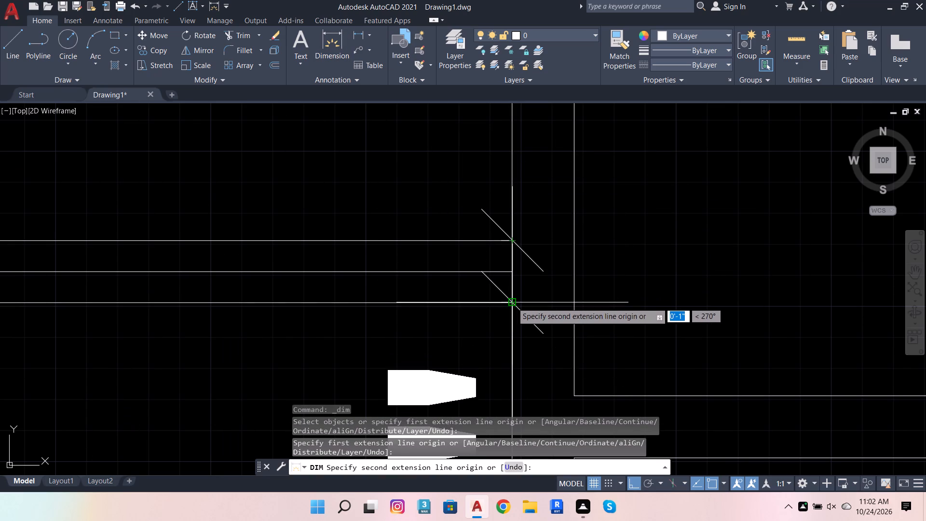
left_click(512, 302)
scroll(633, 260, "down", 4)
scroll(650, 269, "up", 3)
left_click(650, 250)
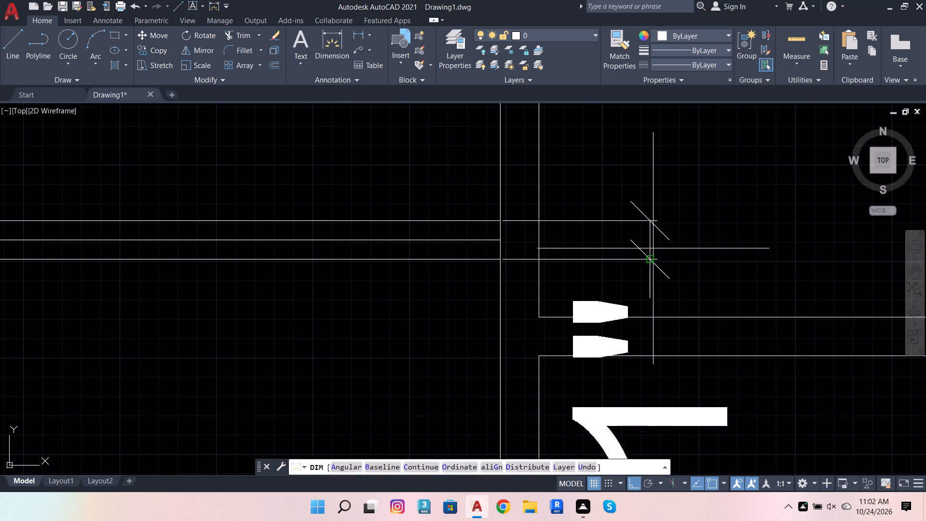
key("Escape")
Erase the middle line between the third column's two shelf lines.
left_click(476, 241)
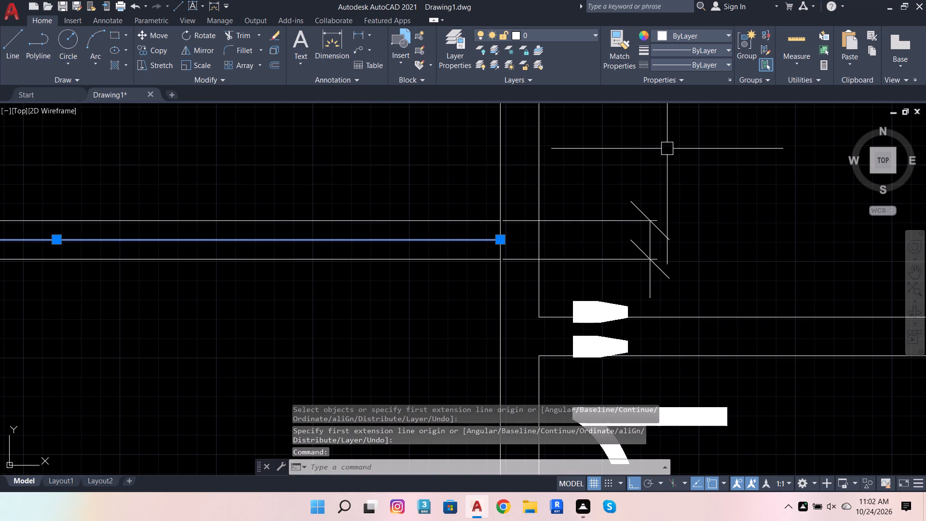
key("shift+Delete")
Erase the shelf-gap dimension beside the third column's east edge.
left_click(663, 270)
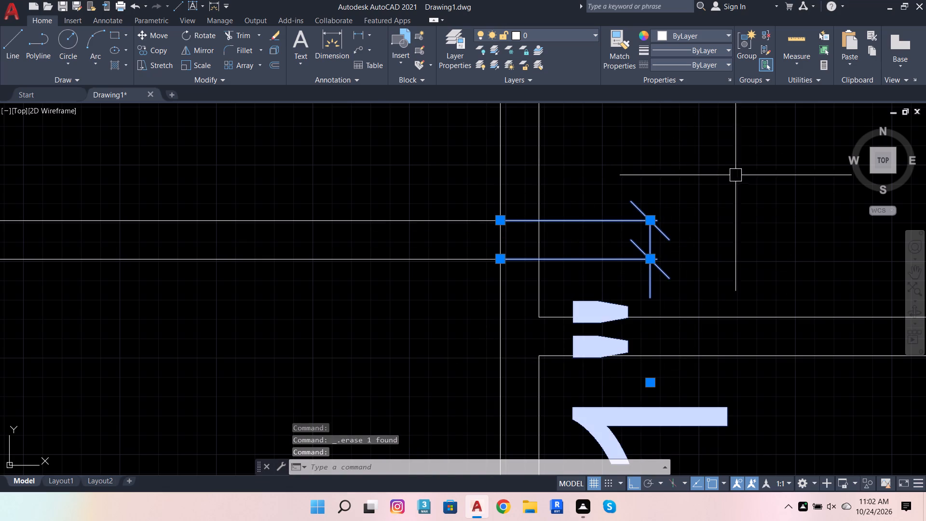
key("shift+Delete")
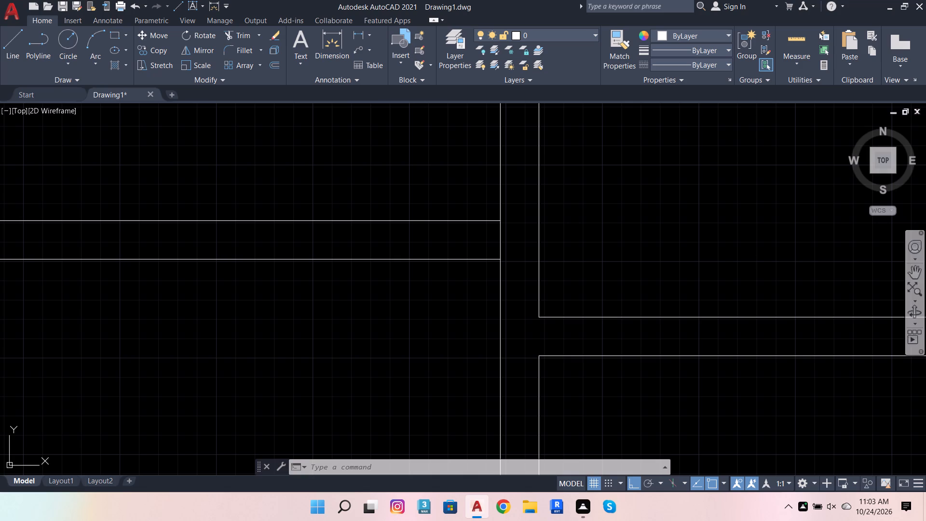
Trim the third column's inner vertical edges between the double shelf lines at the shelf's east and west ends.
scroll(490, 281, "down", 3)
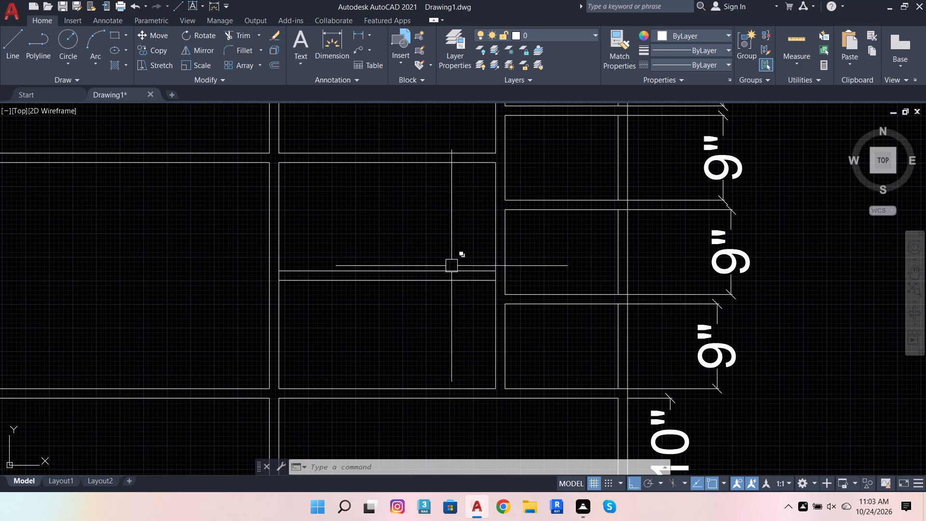
left_click(246, 35)
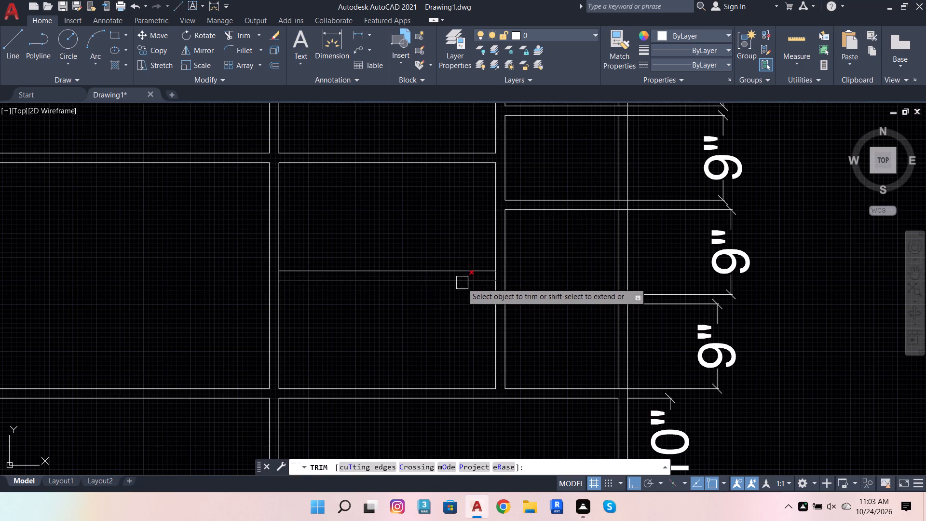
scroll(464, 280, "up", 2)
left_click(551, 270)
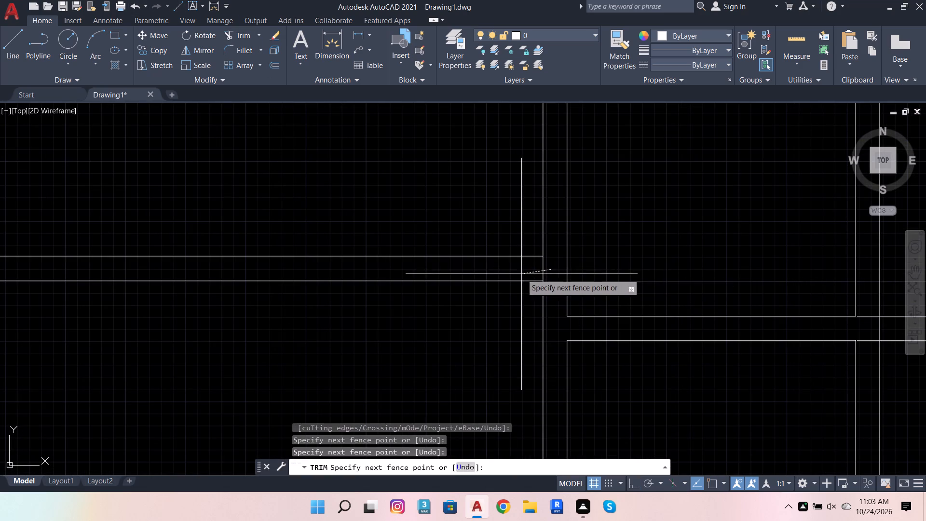
scroll(524, 273, "down", 2)
scroll(310, 272, "up", 1)
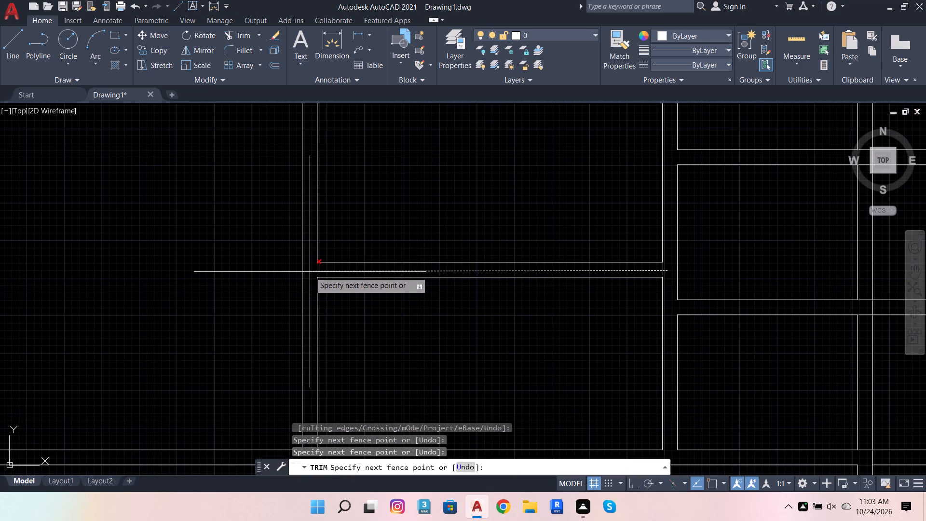
left_click(307, 270)
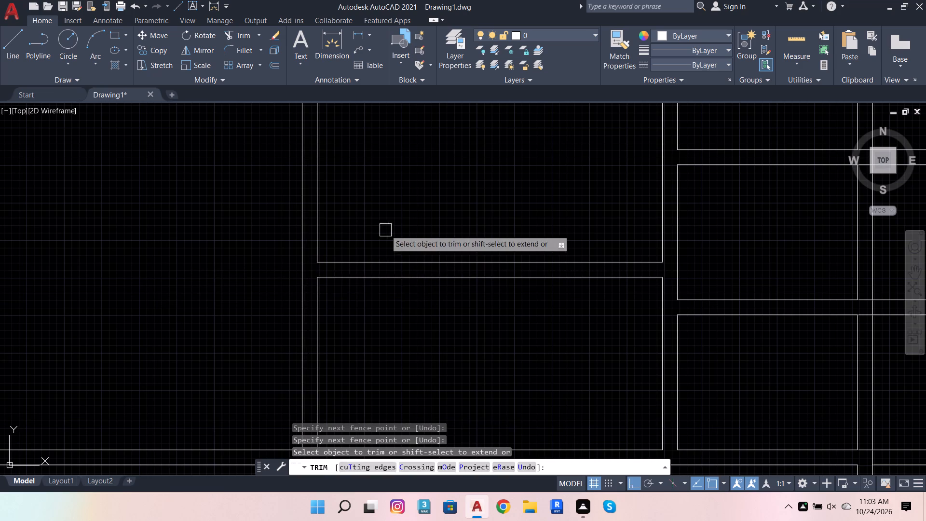
scroll(426, 231, "down", 2)
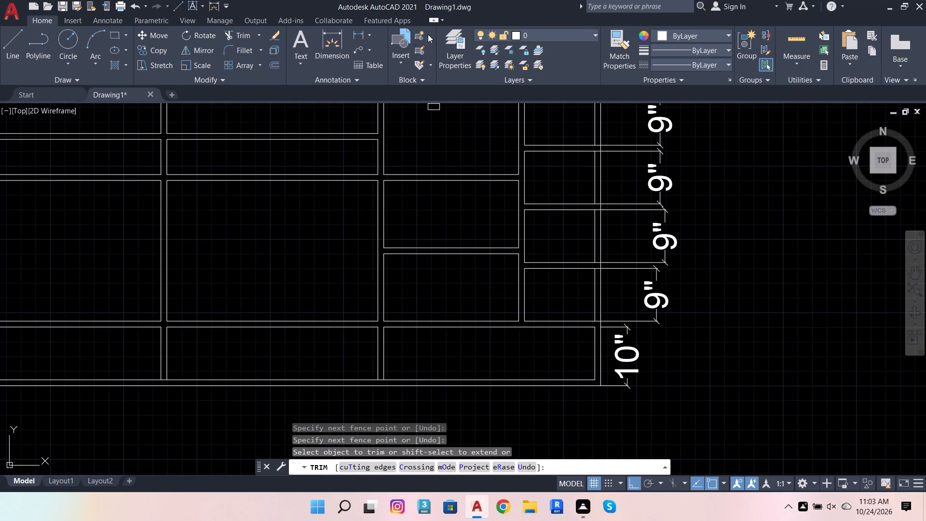
Dimension the width of the compartment above the third column's new shelf, placing the dimension inside it.
left_click(327, 51)
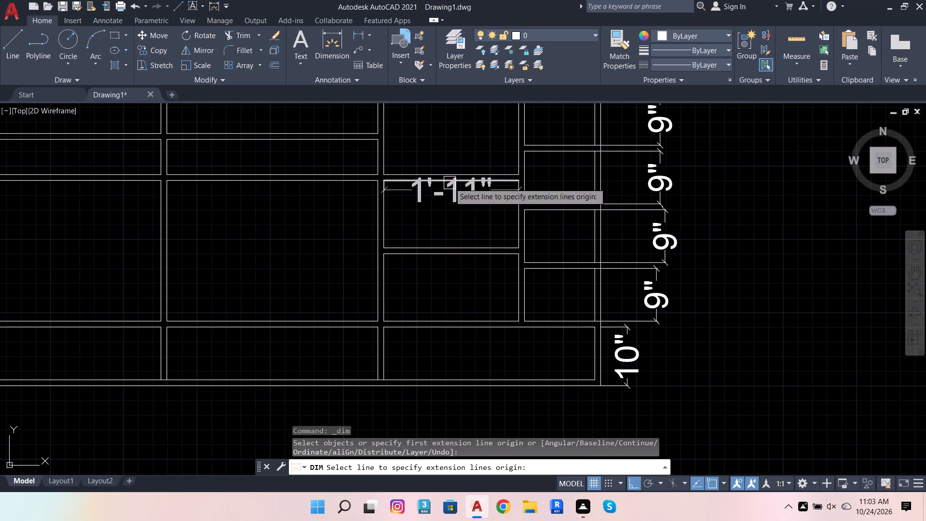
left_click(449, 183)
left_click(453, 205)
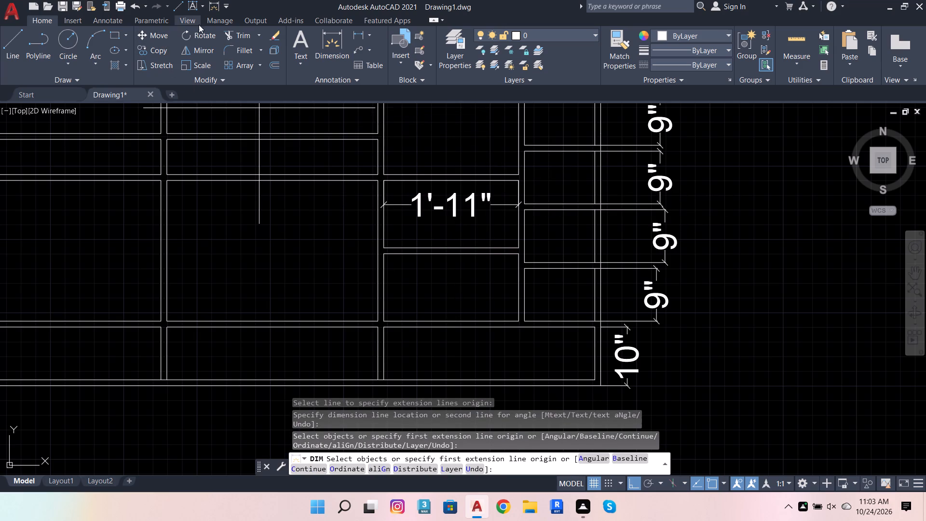
Extend the third column's double shelf lines westward across the second column's lower compartment.
left_click(235, 33)
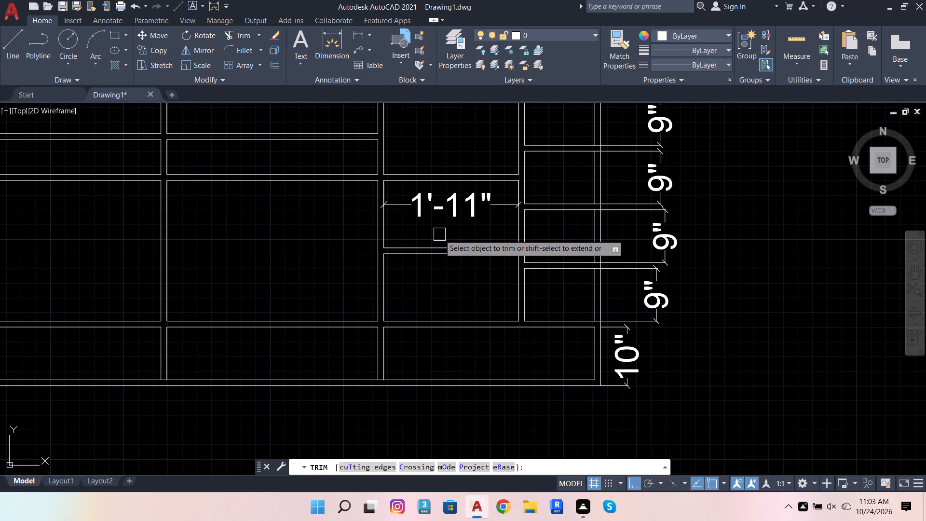
left_click_drag(440, 234, 436, 277, "shift")
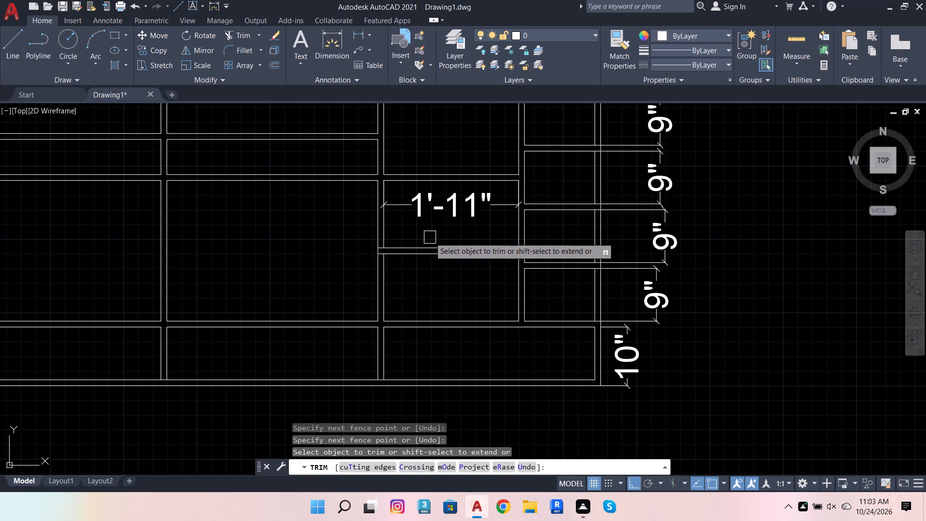
left_click_drag(428, 235, 430, 271, "shift")
Trim the crossing lines at the shelf joint between the second and third columns and the vertical edge at the second column's west shelf end.
scroll(382, 247, "up", 4)
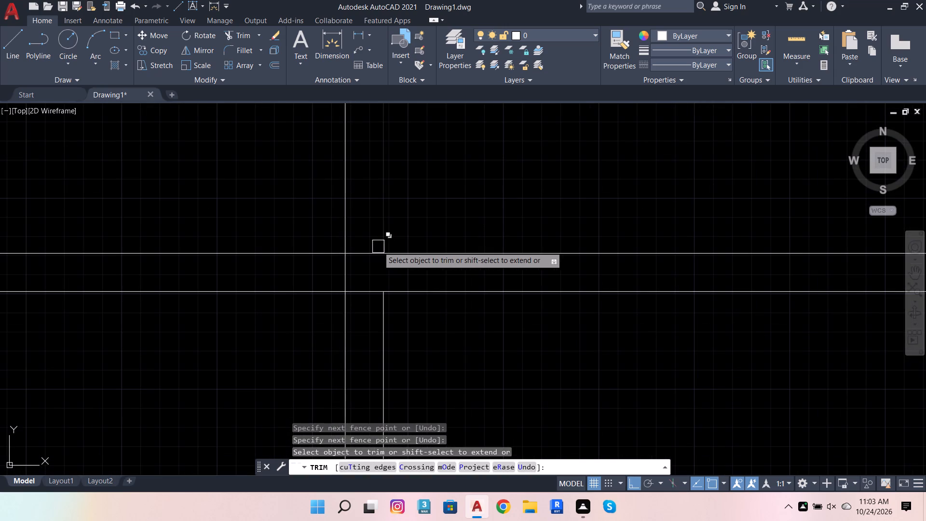
left_click_drag(368, 242, 337, 273)
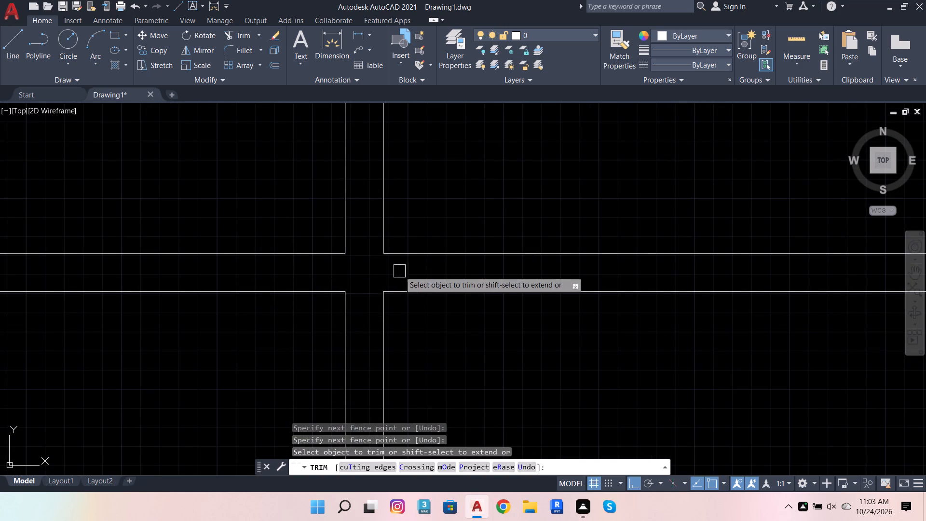
scroll(420, 288, "down", 4)
scroll(181, 299, "up", 4)
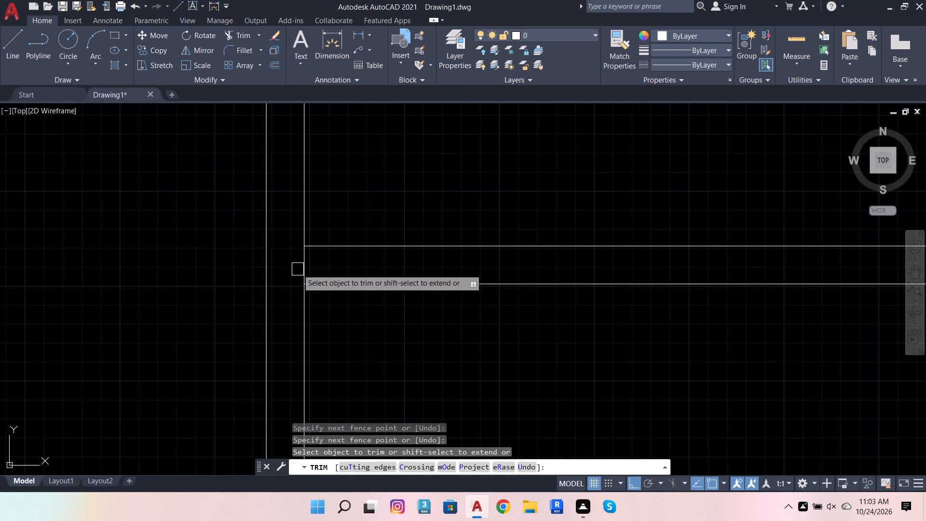
left_click(299, 268)
scroll(243, 327, "down", 4)
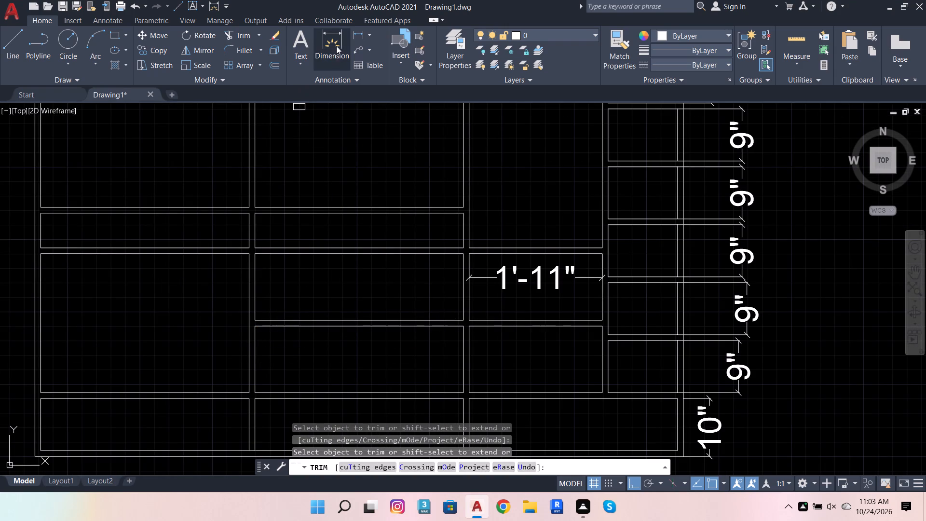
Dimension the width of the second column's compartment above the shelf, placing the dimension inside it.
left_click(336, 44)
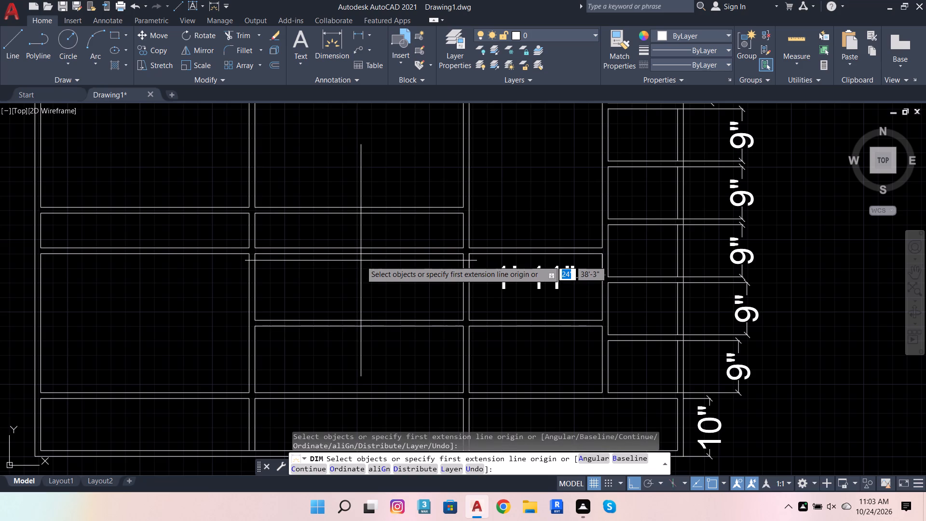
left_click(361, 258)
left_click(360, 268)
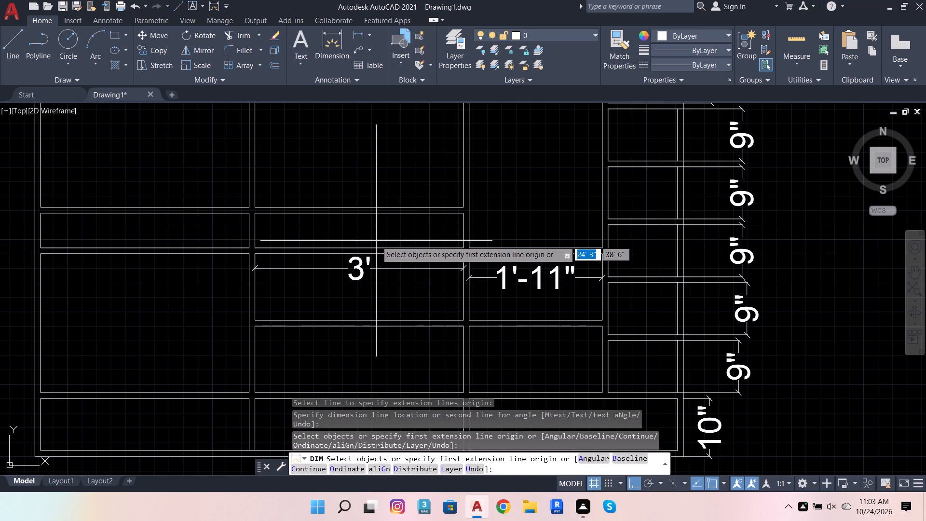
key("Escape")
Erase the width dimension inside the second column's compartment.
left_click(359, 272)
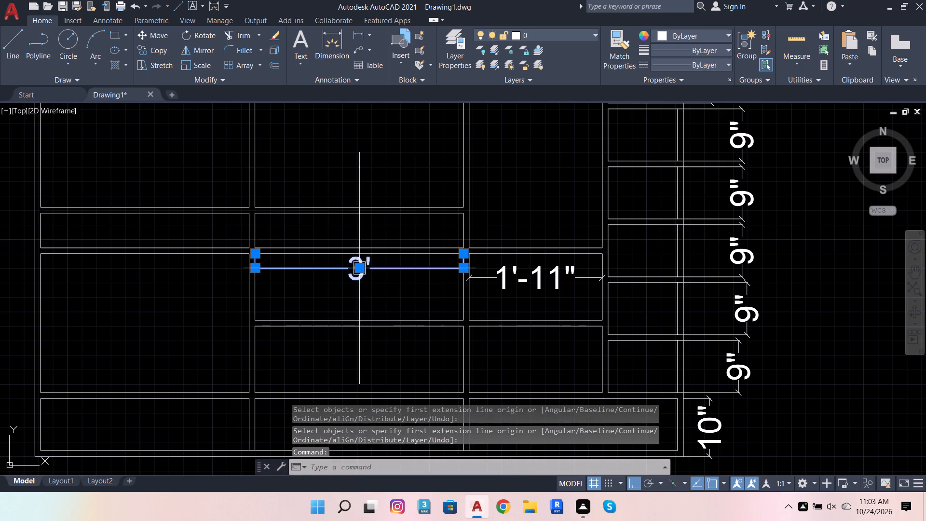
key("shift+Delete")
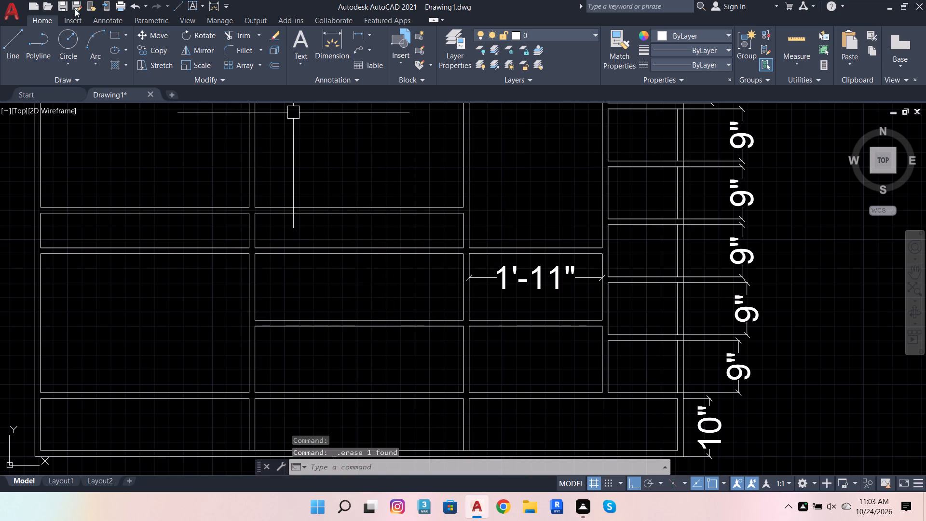
Draw a 1" wide vertical double-line divider 1'5" from the second column's west inner edge, running through the shelf into the bottom compartment.
left_click(13, 39)
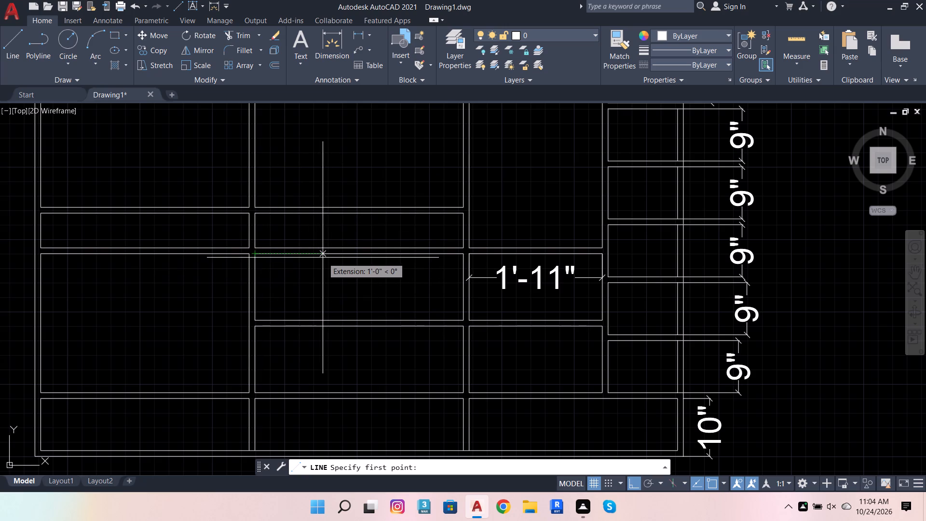
type("1'5")
key("Return")
scroll(364, 325, "down", 3)
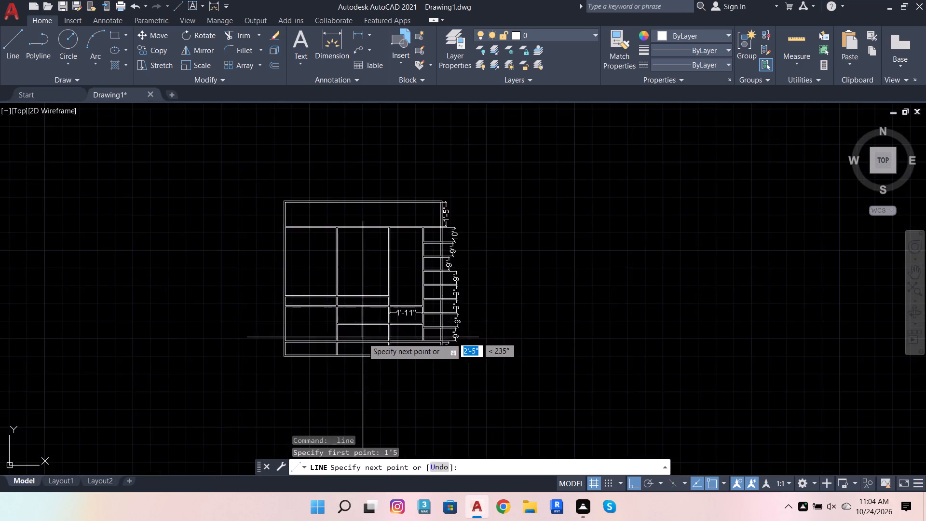
scroll(364, 357, "up", 3)
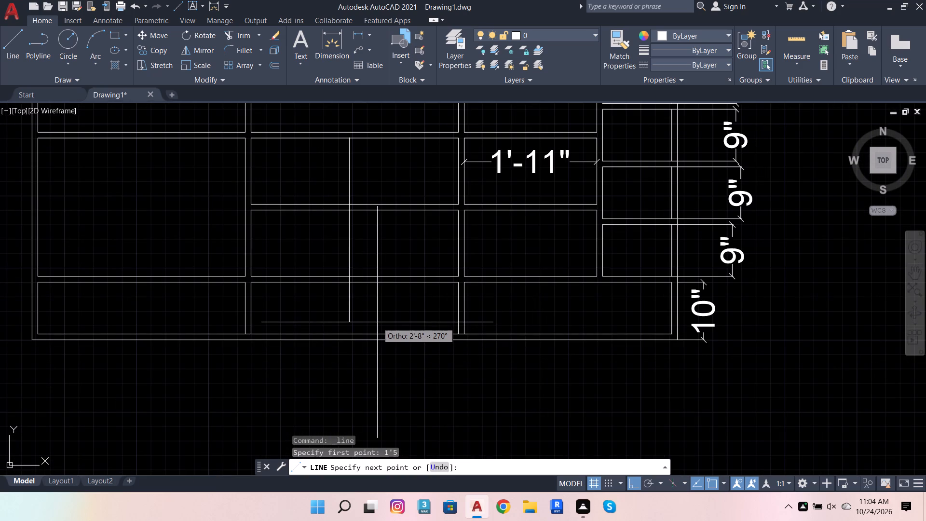
left_click(380, 306)
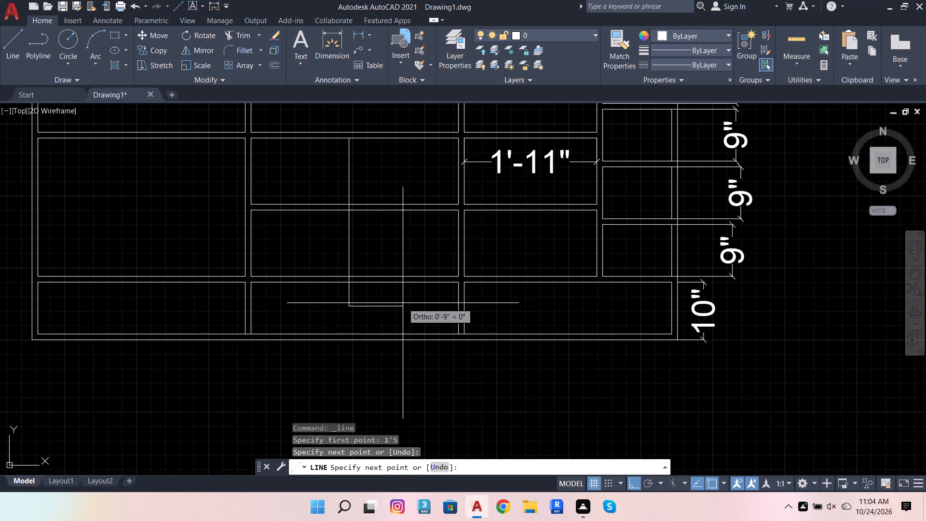
key("1")
key("Return")
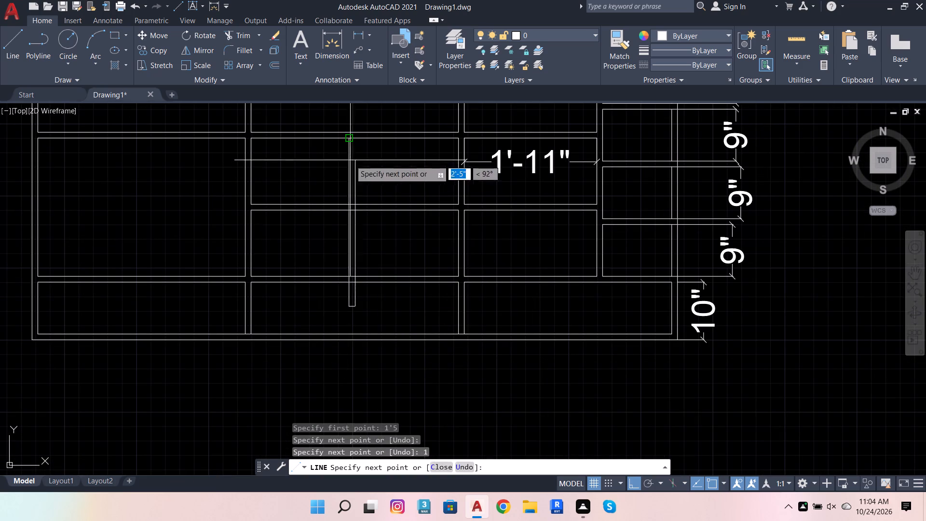
scroll(371, 146, "up", 3)
left_click(347, 126)
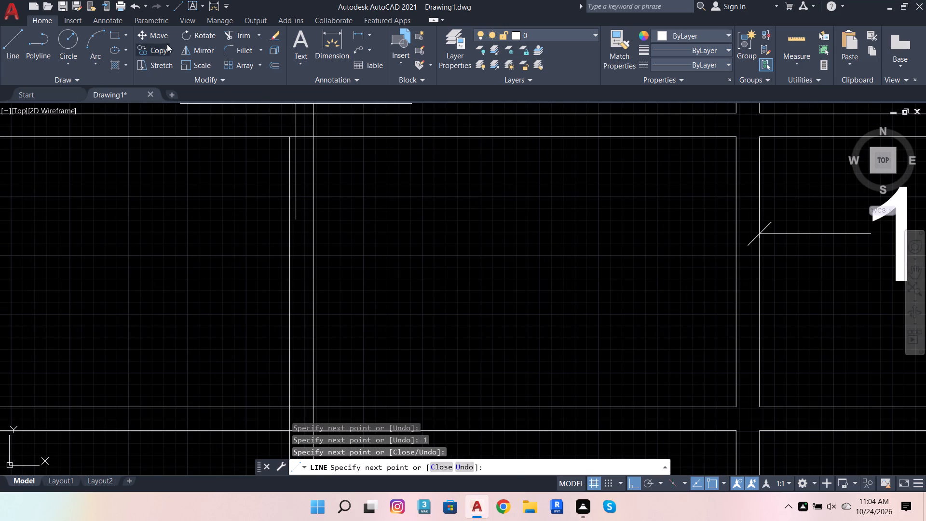
Trim the divider's overrun above the compartment and all horizontal lines between its two vertical lines, including its closing end line.
left_click(231, 32)
left_click(313, 125)
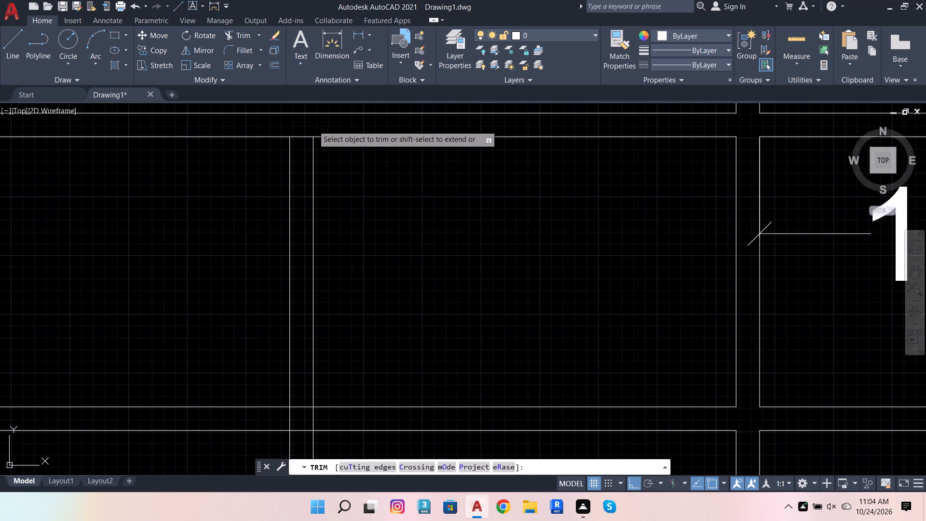
left_click(303, 128)
scroll(307, 151, "down", 3)
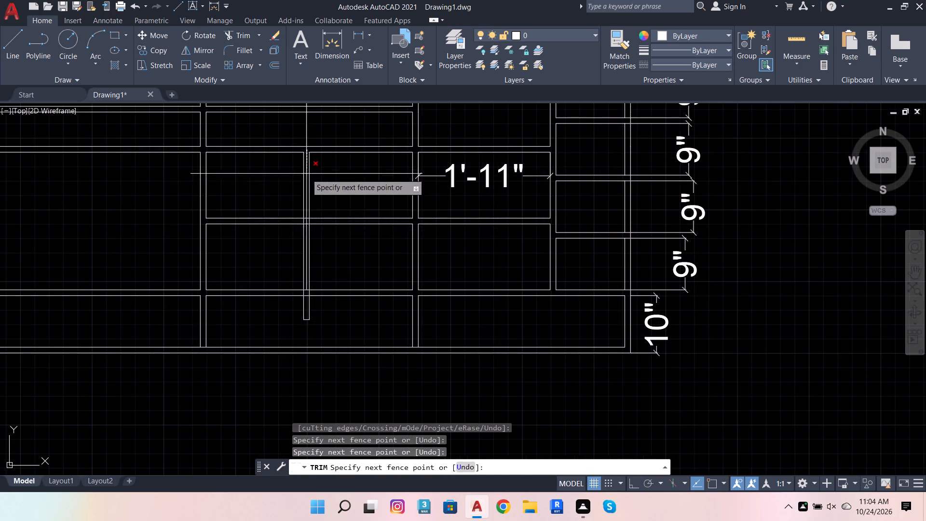
scroll(304, 287, "up", 2)
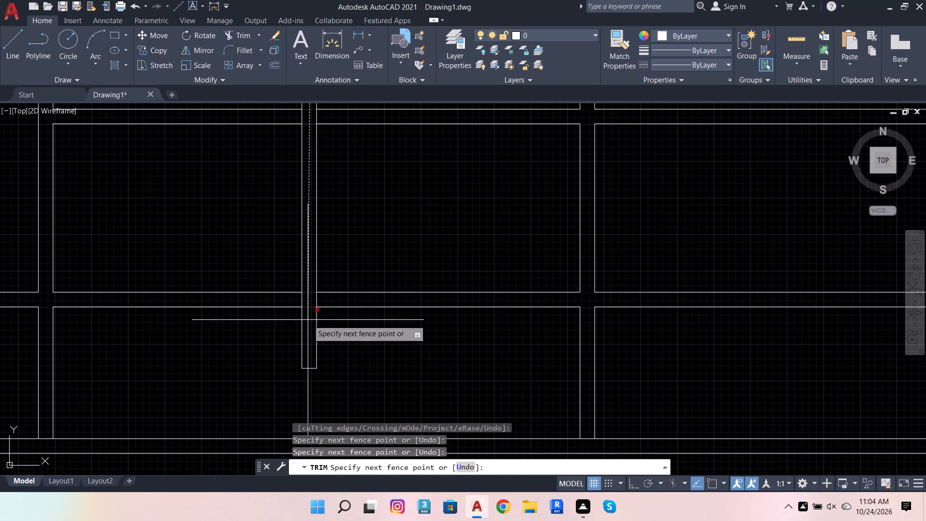
left_click(309, 378)
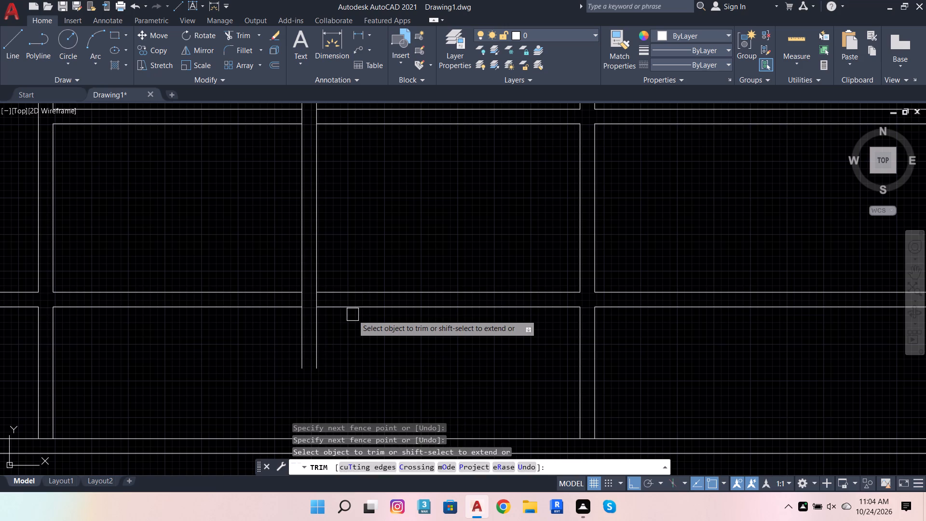
Close the gap in the bottom compartment's top edge and trim the divider's lines back to the bottom edge of the compartment above.
left_click(340, 312, "shift")
left_click(338, 331)
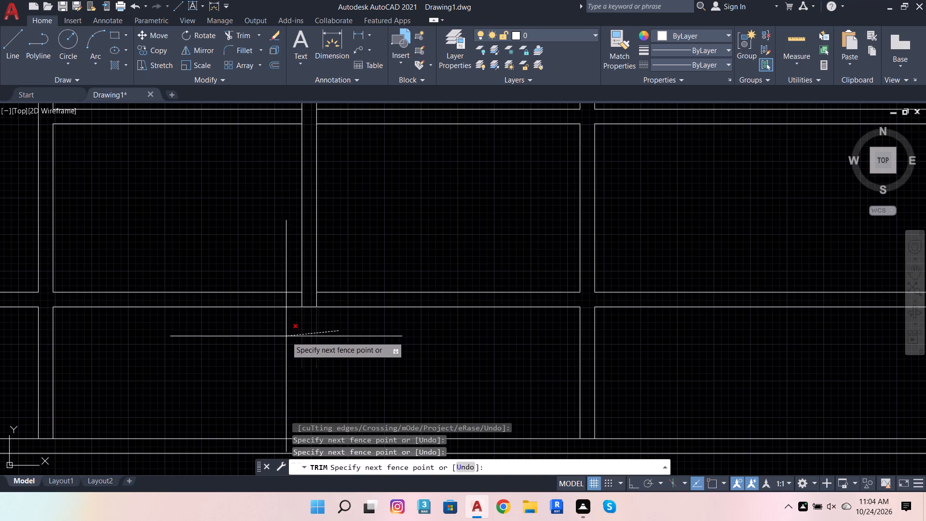
left_click(285, 336)
scroll(312, 296, "up", 3)
left_click(345, 304)
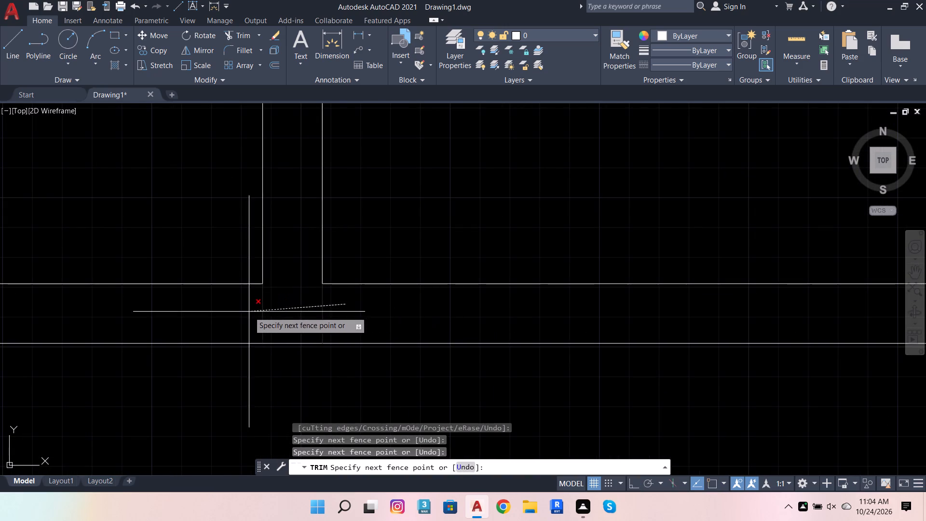
left_click(248, 312)
Trim the divider's vertical lines between the second column's double shelf lines.
scroll(314, 329, "down", 4)
scroll(313, 218, "up", 3)
left_click(338, 196)
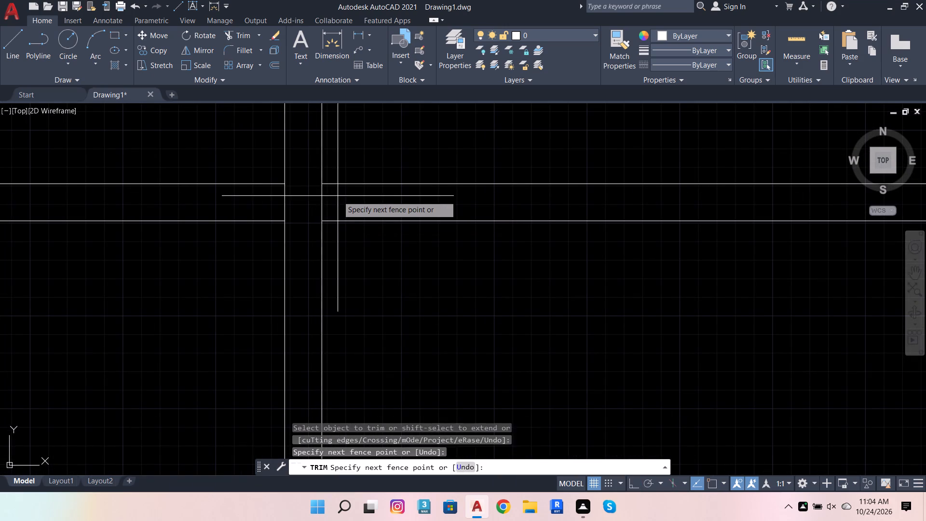
left_click(264, 199)
scroll(353, 239, "down", 5)
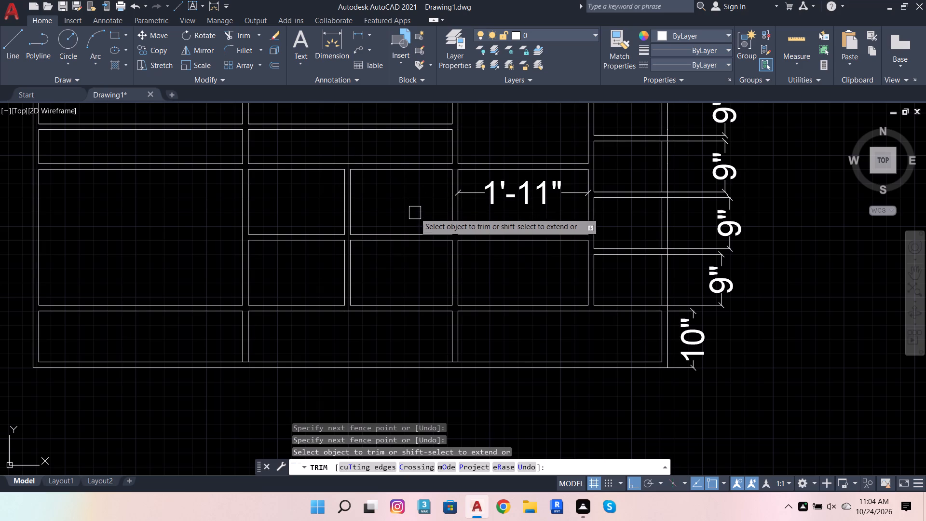
key("Escape")
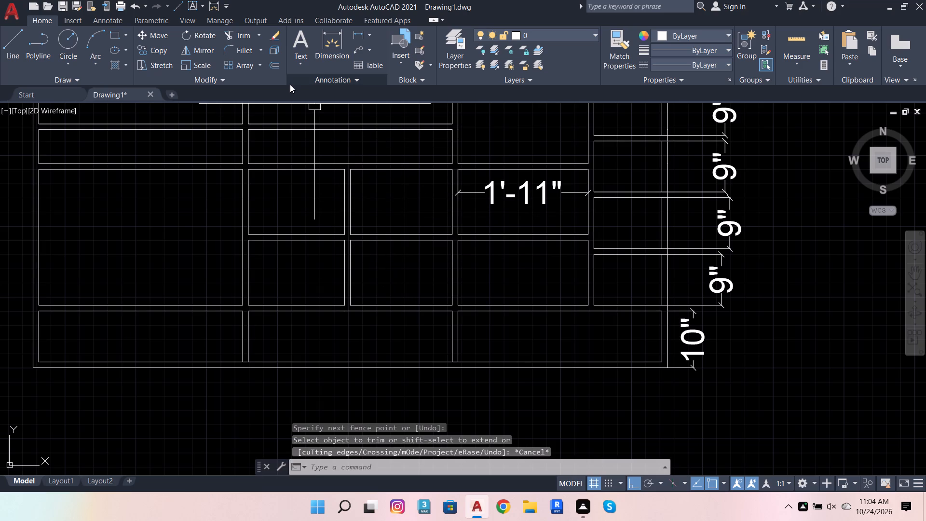
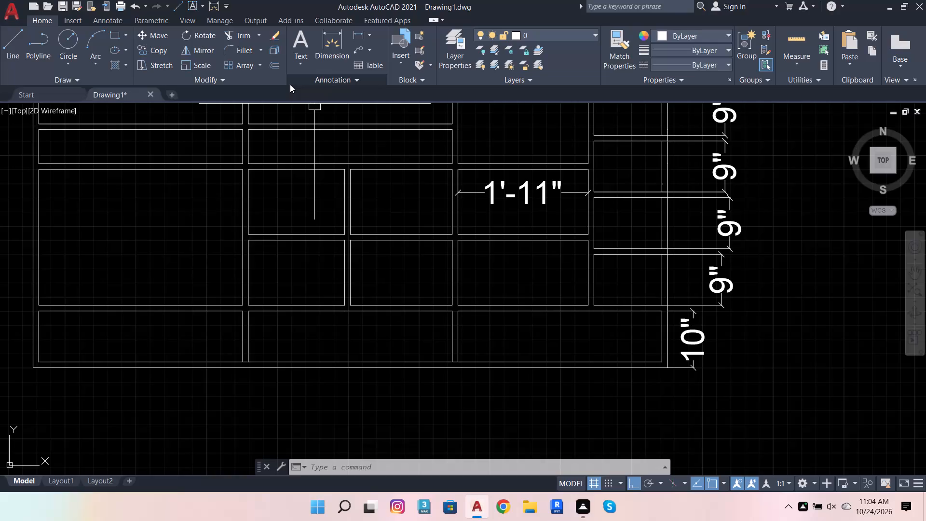
Dimension the width of the second column's upper east compartment, just below its top edge.
left_click(329, 34)
left_click(416, 171)
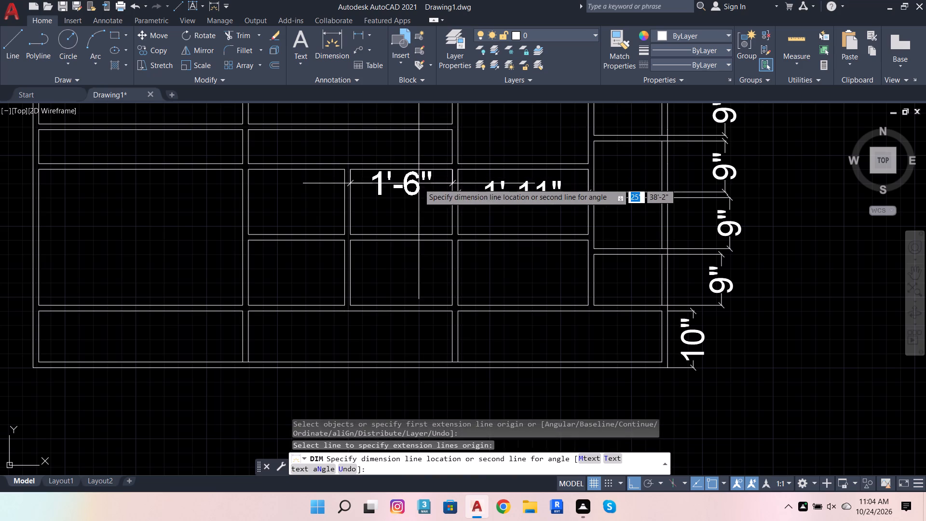
left_click(419, 183)
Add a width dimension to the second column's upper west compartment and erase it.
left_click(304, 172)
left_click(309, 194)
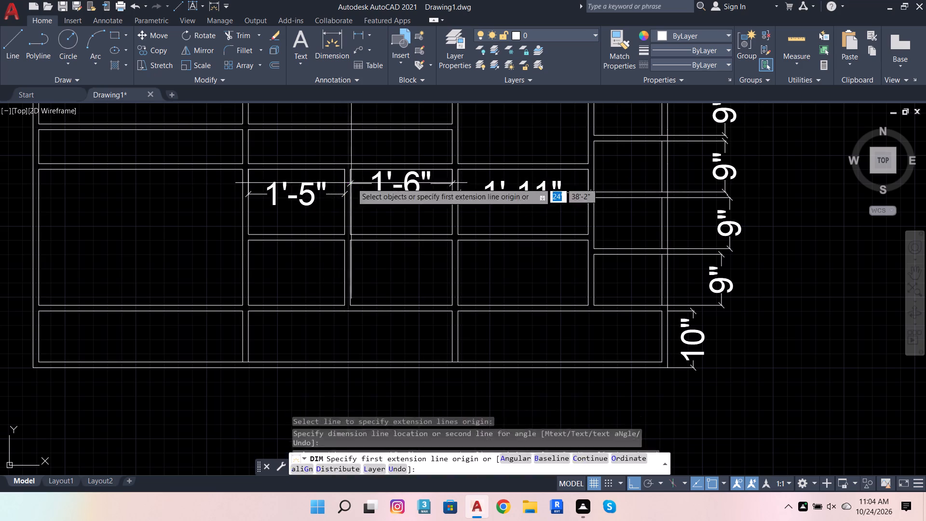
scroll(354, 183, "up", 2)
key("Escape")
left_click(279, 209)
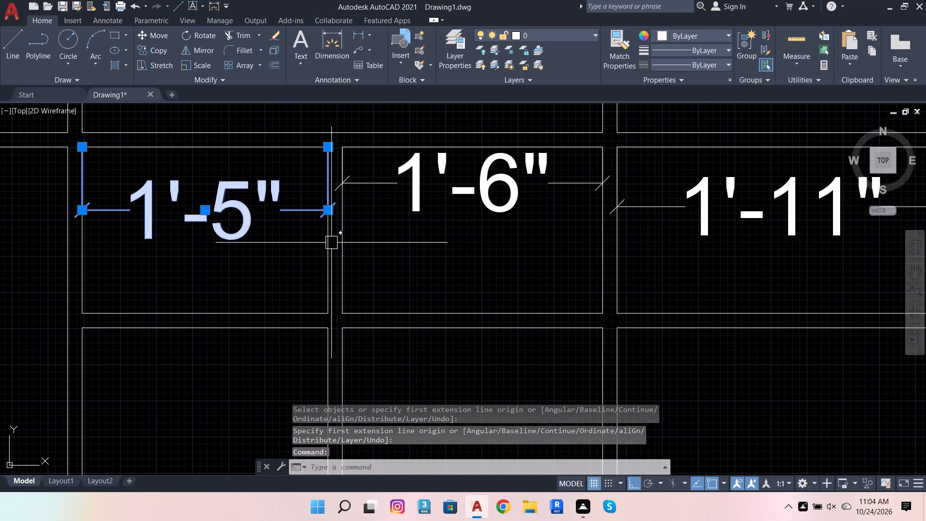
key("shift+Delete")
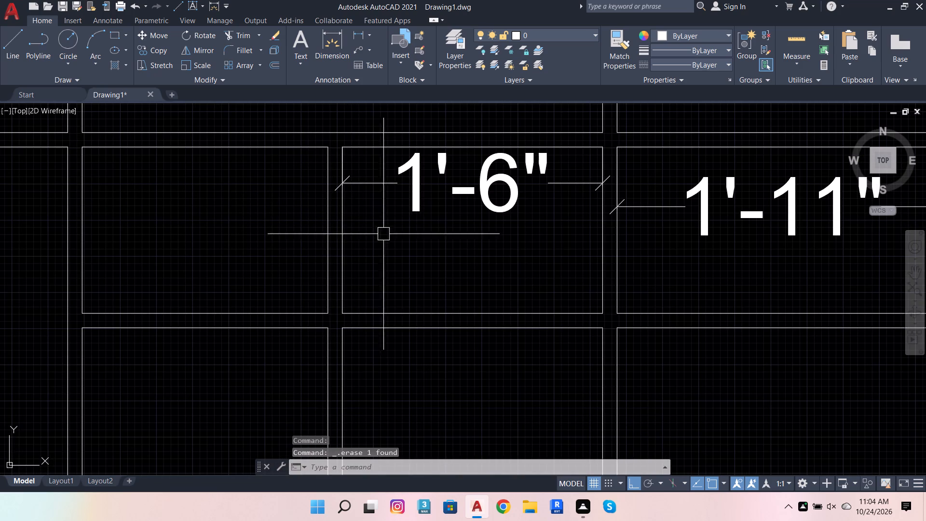
Override the text of the upper east compartment's width dimension with 1'-5".
double_click(501, 178)
scroll(504, 187, "up", 2)
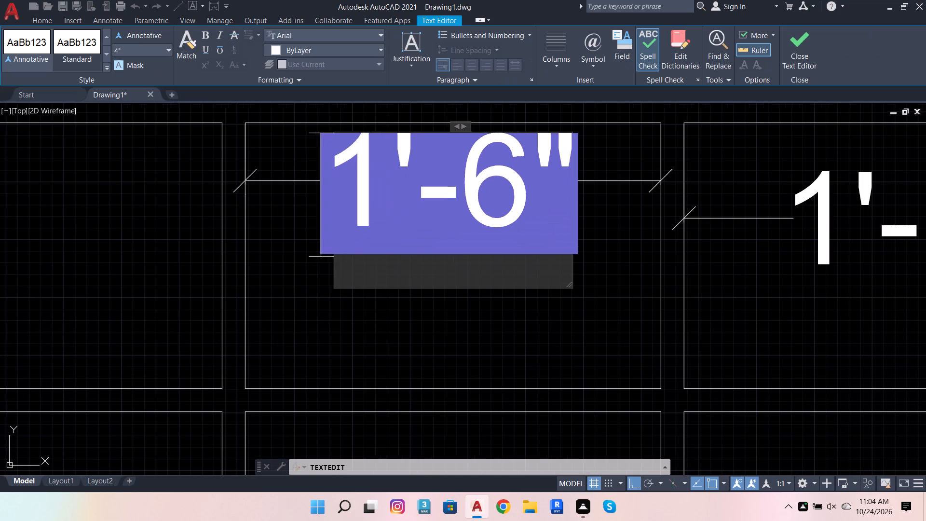
double_click(518, 189)
key("BackSpace")
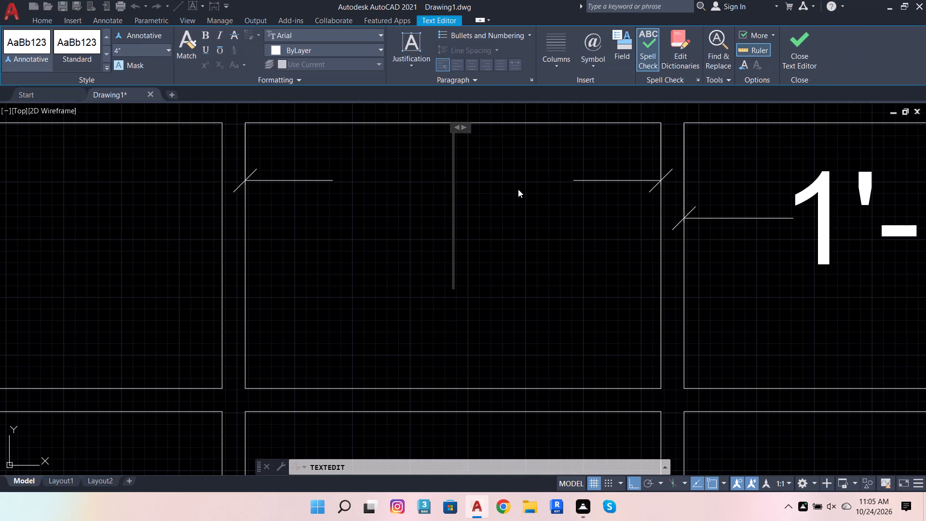
type("1'-")
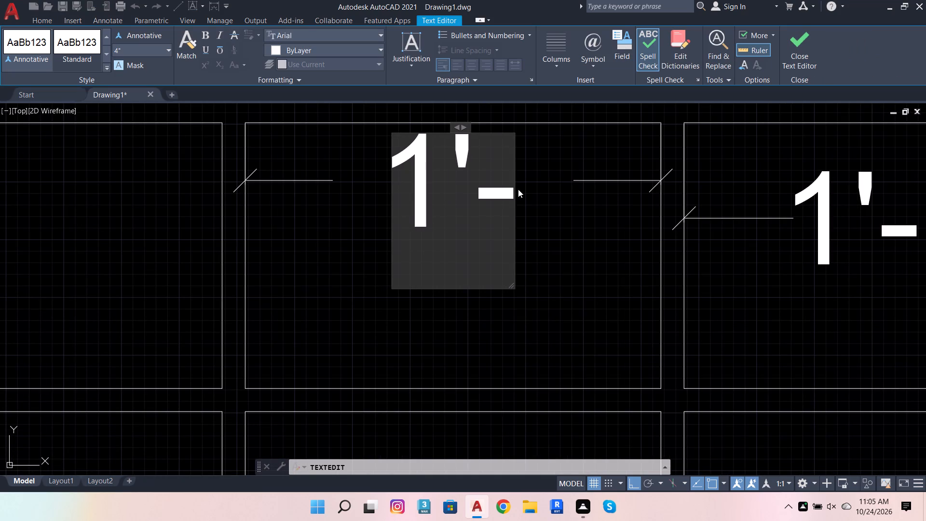
type("5\"")
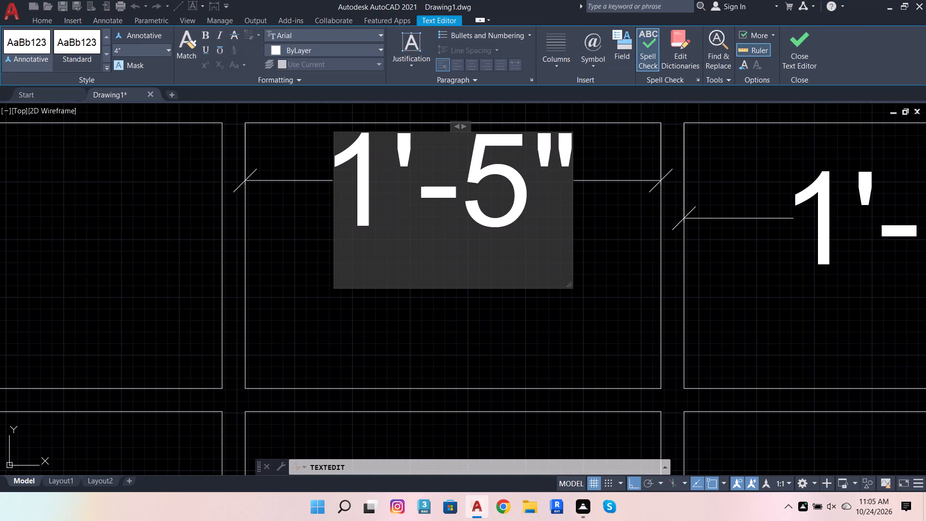
scroll(585, 263, "down", 1)
left_click(580, 283)
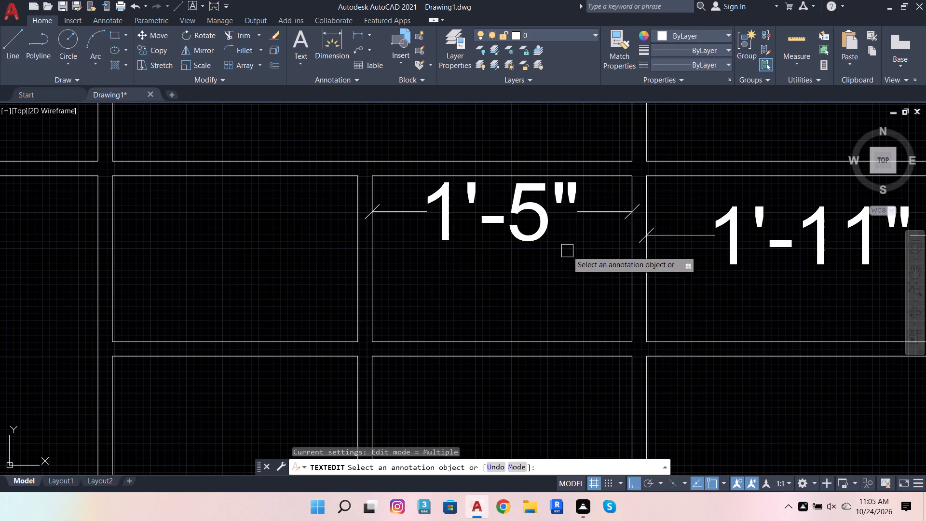
Dimension the height of the second column's upper west compartment, placing the dimension inside it.
scroll(567, 251, "down", 2)
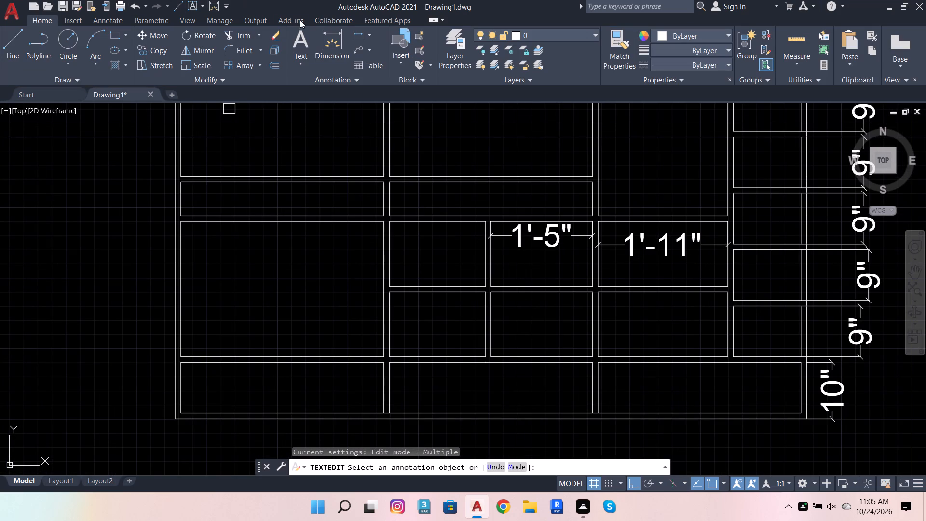
left_click(336, 40)
left_click(392, 252)
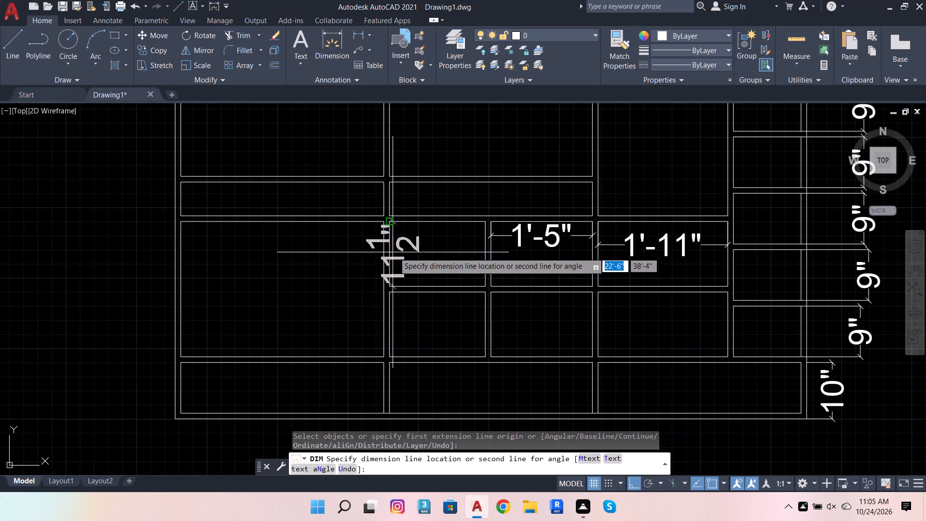
left_click(436, 254)
key("Escape")
Override the text of the upper west compartment's height dimension with 1'.
scroll(457, 251, "up", 1)
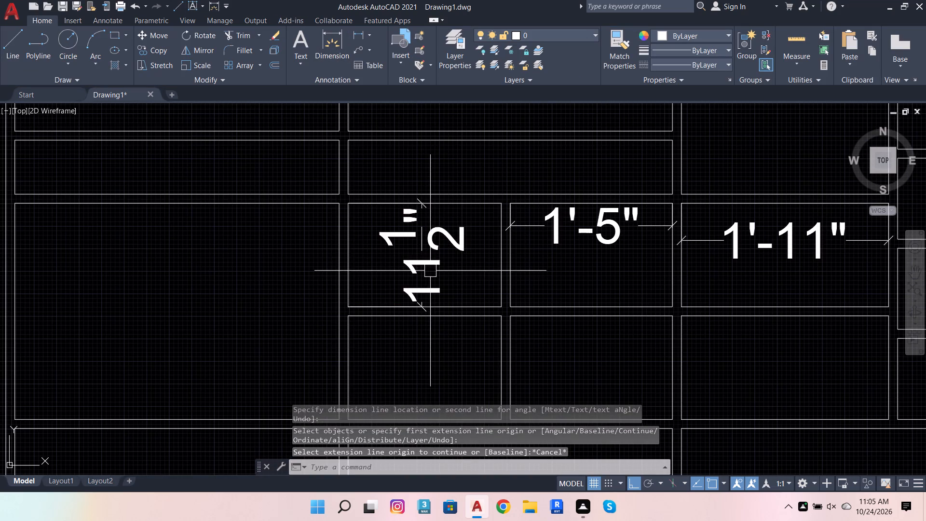
triple_click(430, 271)
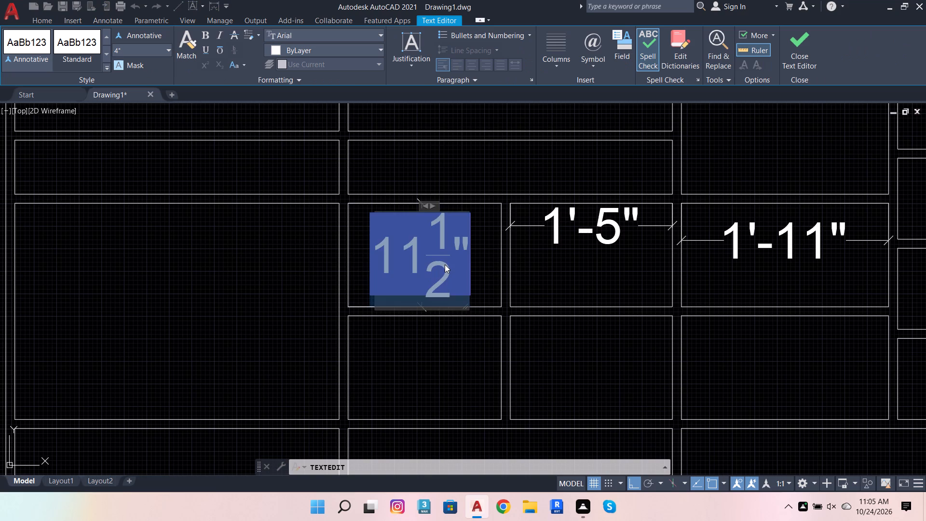
key("BackSpace")
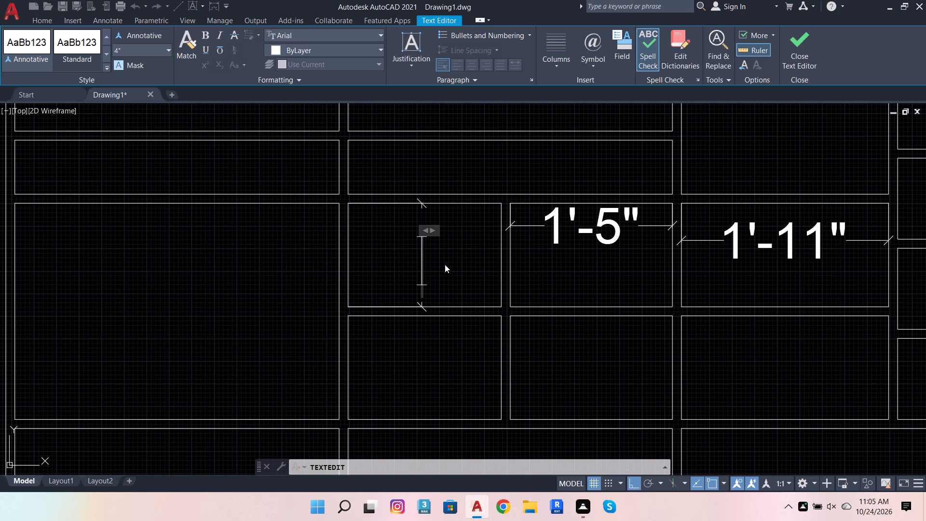
key("1")
key("apostrophe")
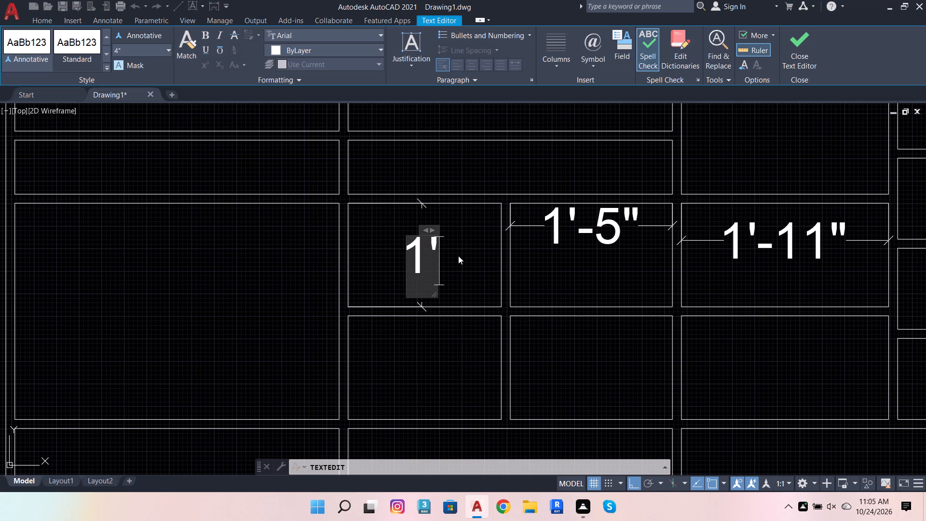
left_click(460, 255)
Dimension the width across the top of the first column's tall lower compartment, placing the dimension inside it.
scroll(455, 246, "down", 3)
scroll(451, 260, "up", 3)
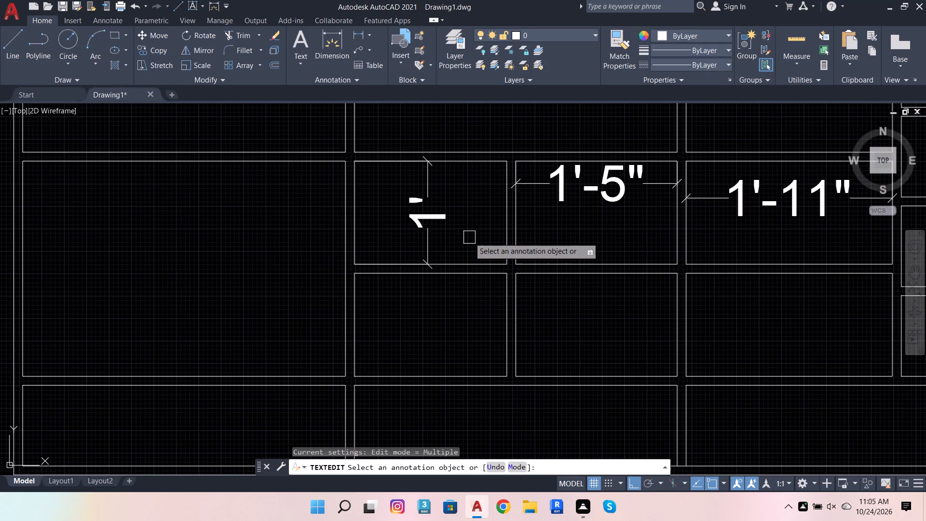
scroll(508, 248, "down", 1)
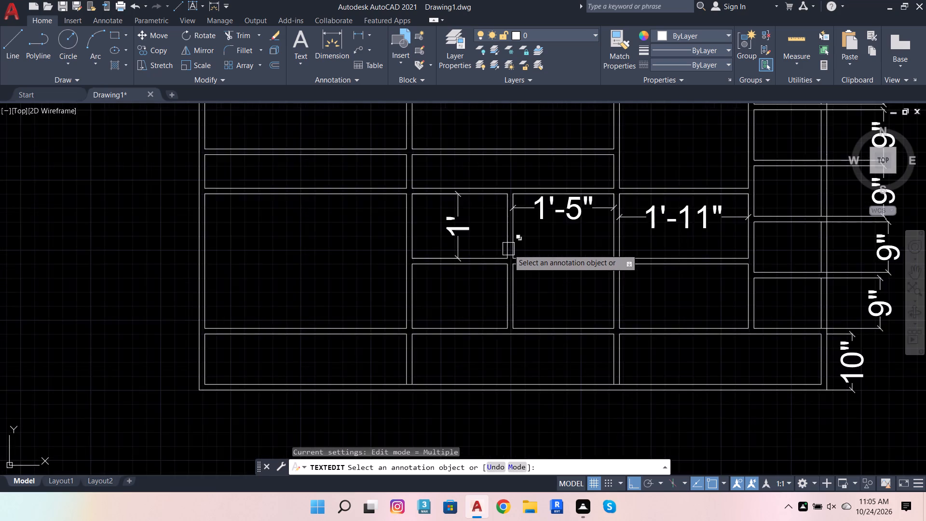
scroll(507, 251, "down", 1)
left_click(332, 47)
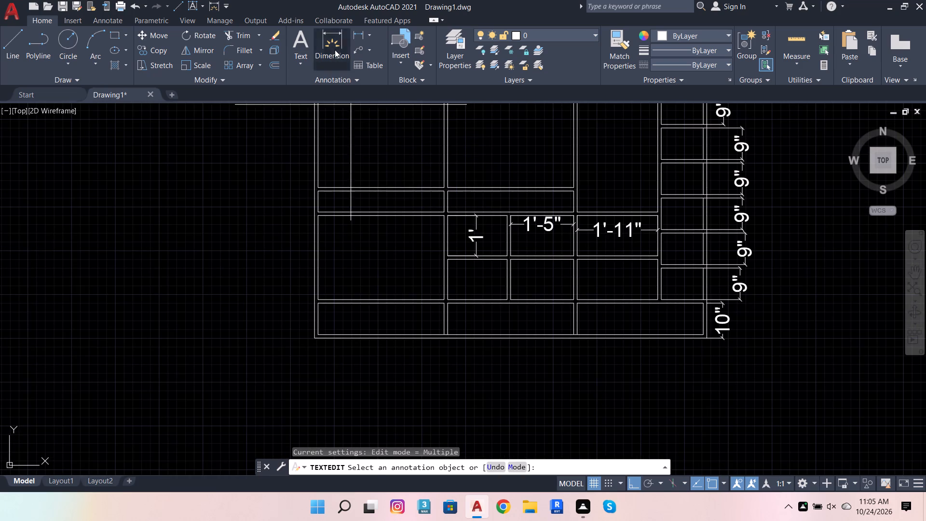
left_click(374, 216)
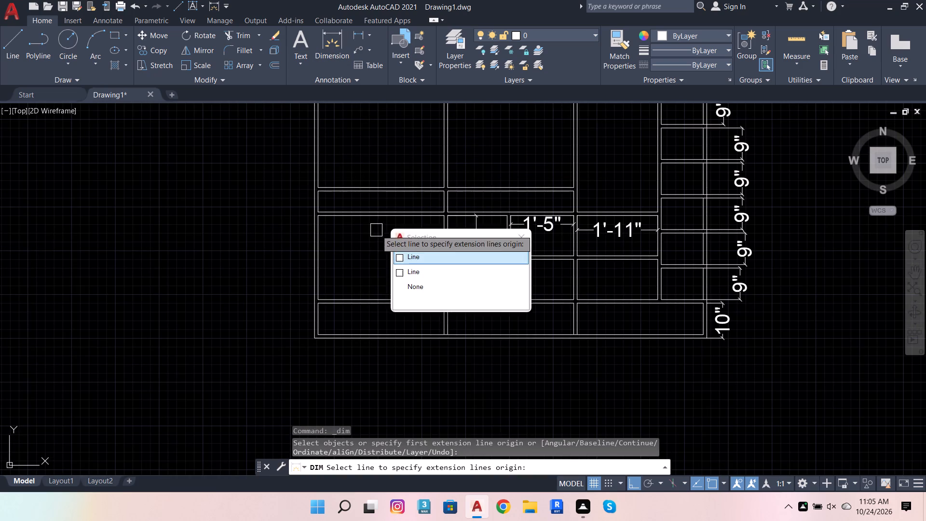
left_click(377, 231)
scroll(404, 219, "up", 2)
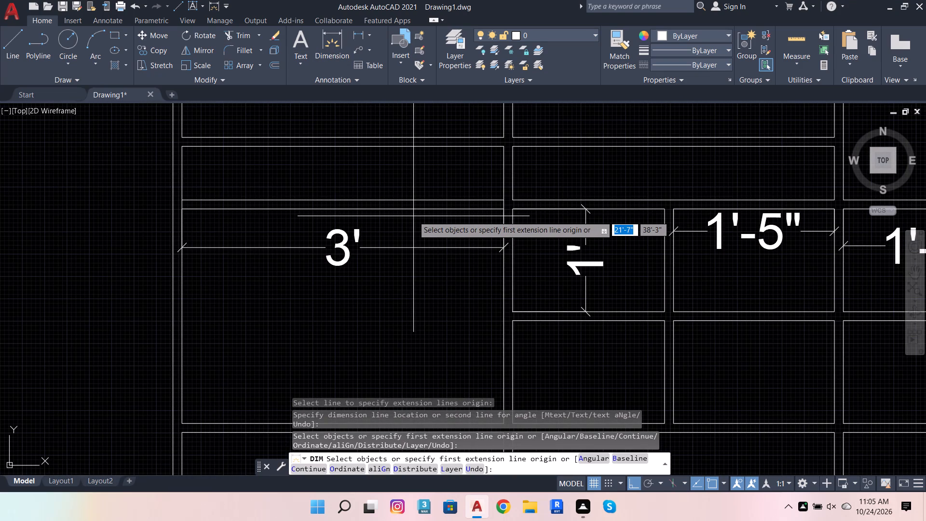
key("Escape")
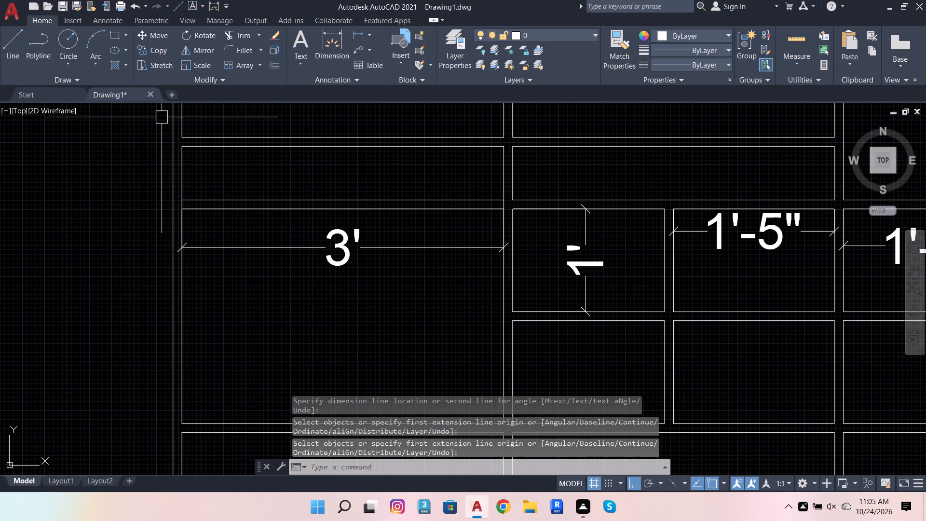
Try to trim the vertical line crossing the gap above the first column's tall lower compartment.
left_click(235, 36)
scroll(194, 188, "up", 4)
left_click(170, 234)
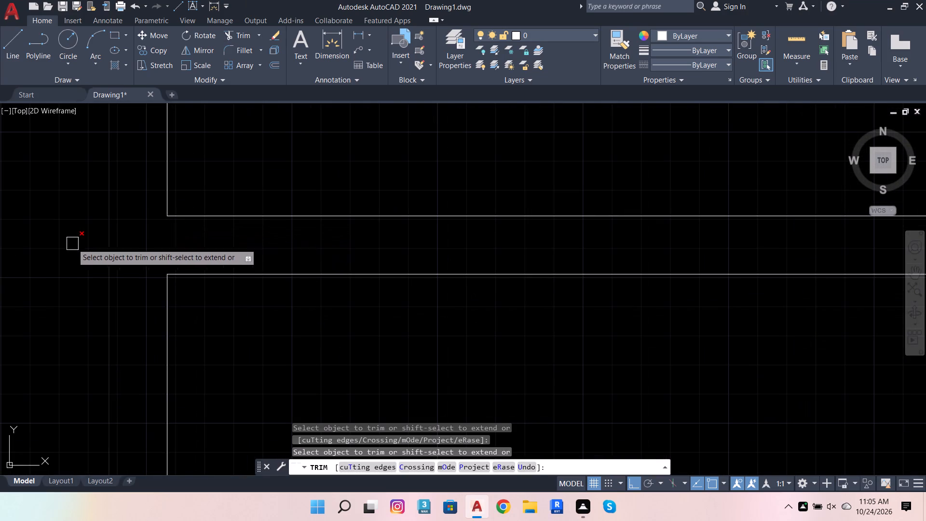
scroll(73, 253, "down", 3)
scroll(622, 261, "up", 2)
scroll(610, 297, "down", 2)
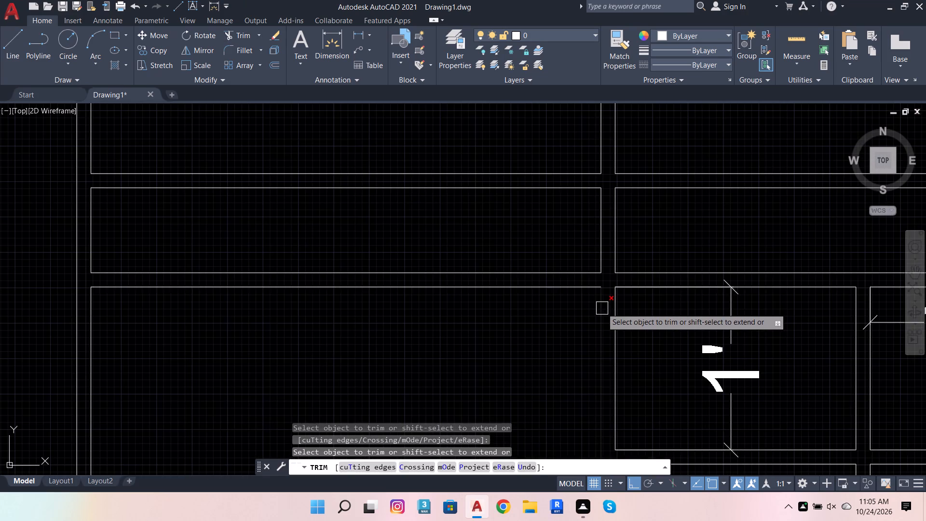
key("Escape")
Draw a vertical line from the midpoint of the first column's narrow compartment's top edge down into the compartment below.
left_click(8, 50)
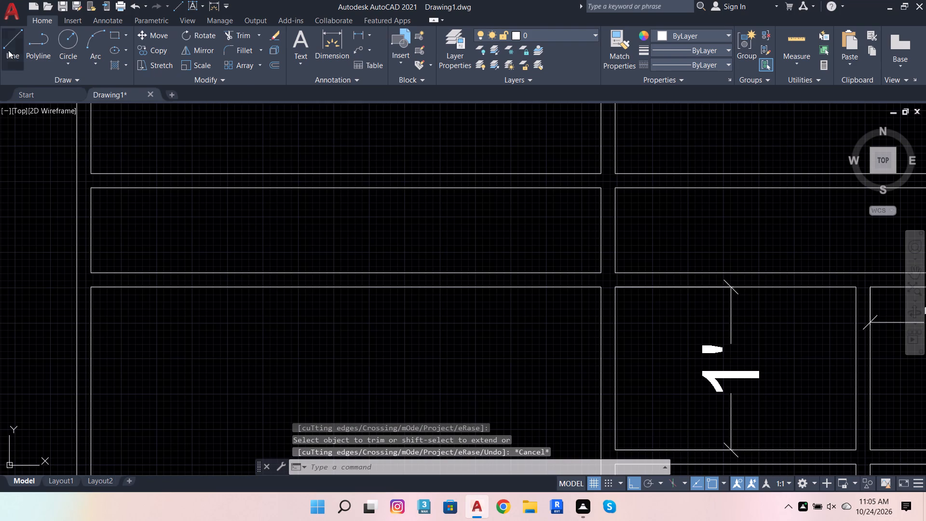
right_click(393, 228, "shift")
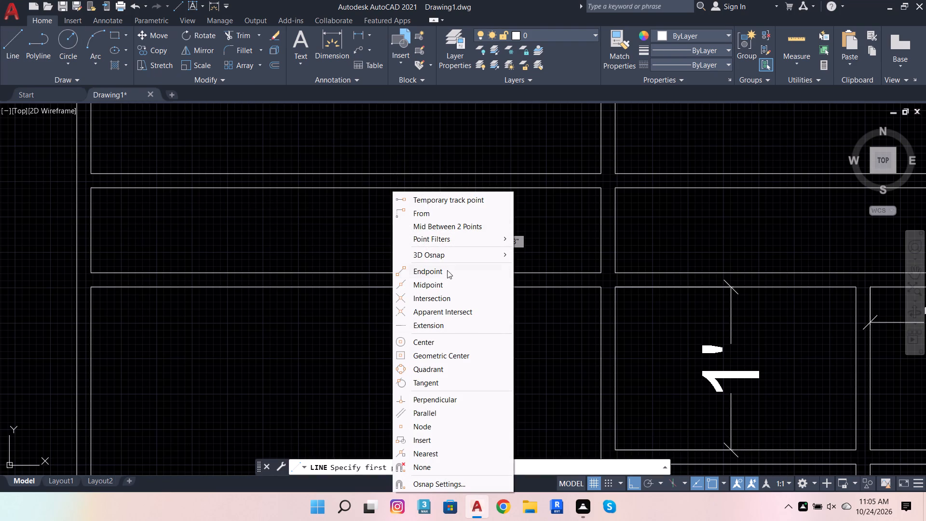
left_click(443, 282)
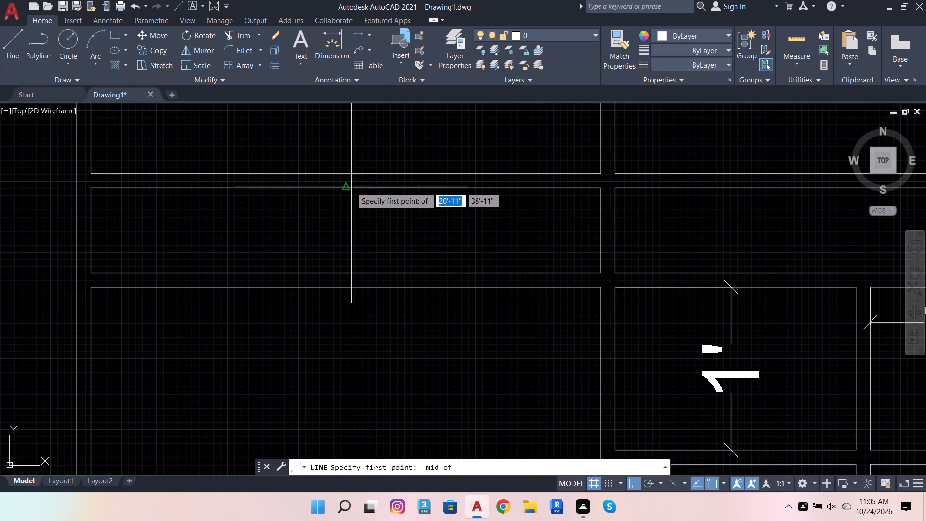
left_click(347, 186)
left_click(348, 330)
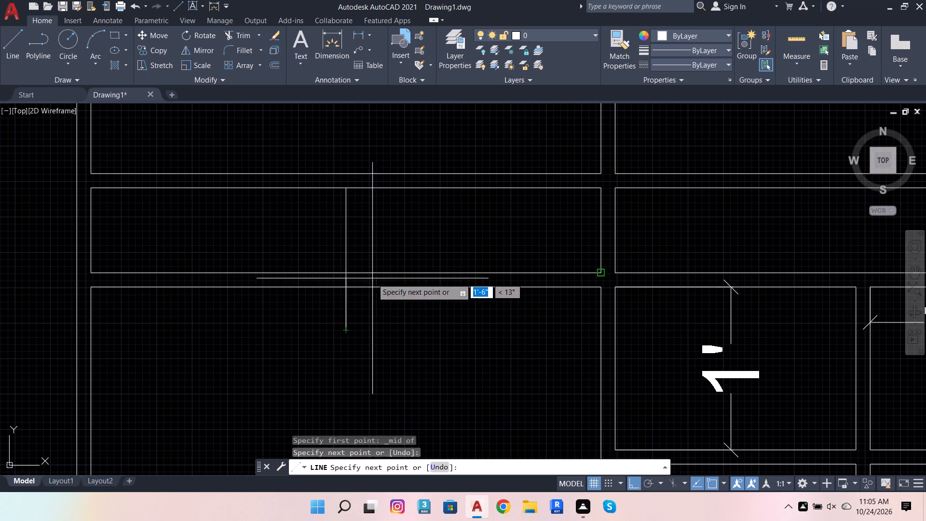
key("Escape")
Offset the vertical centre line by 0.5" to both its east and west sides.
left_click(348, 322)
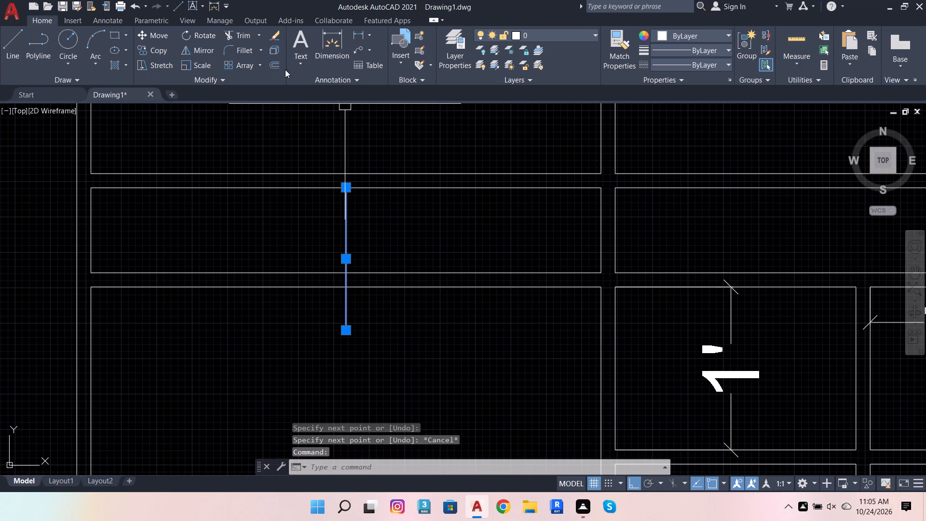
left_click(274, 68)
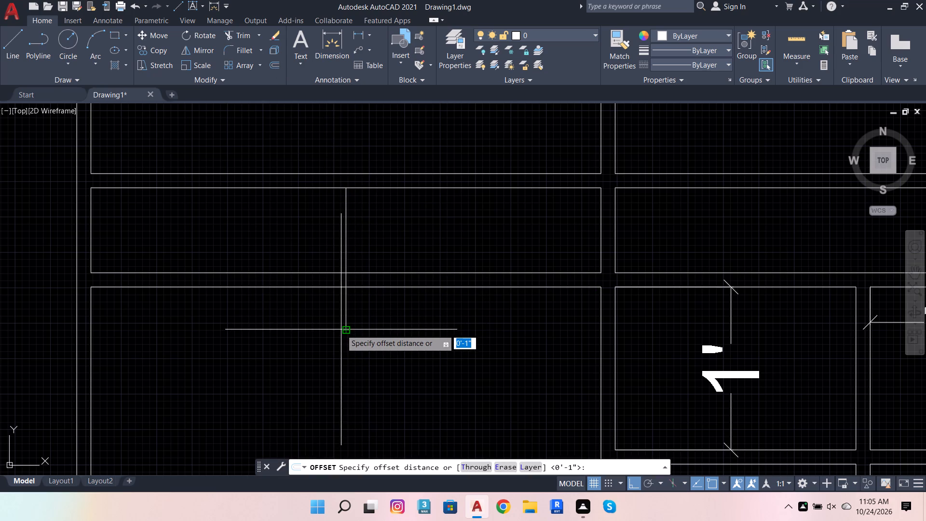
left_click(345, 329)
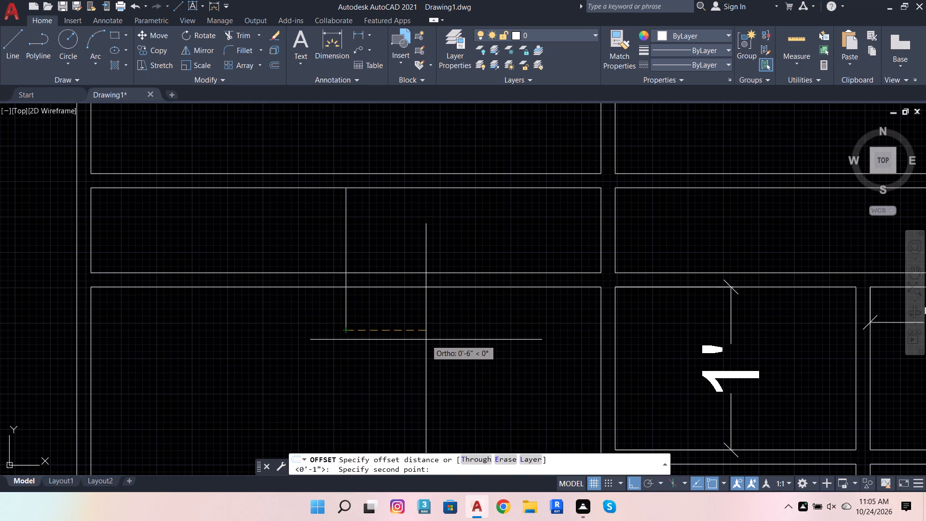
type(".5")
key("Return")
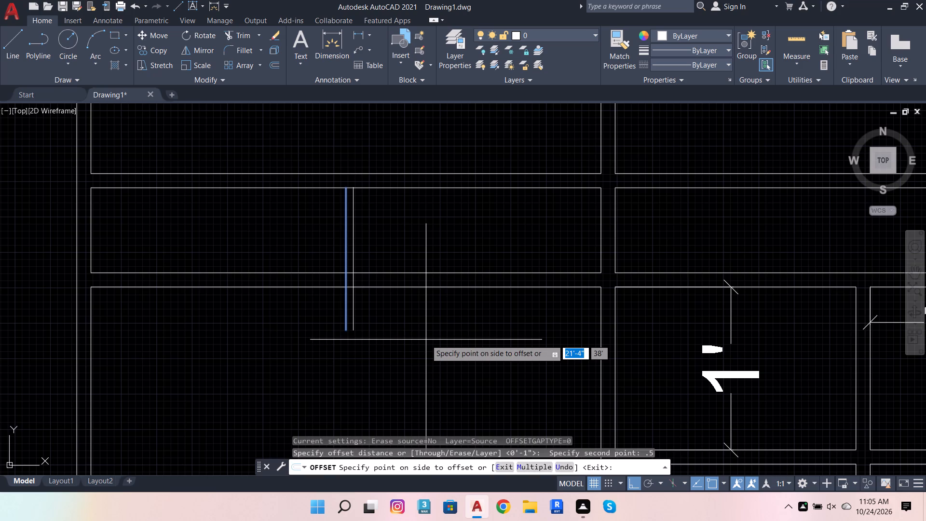
left_click(427, 340)
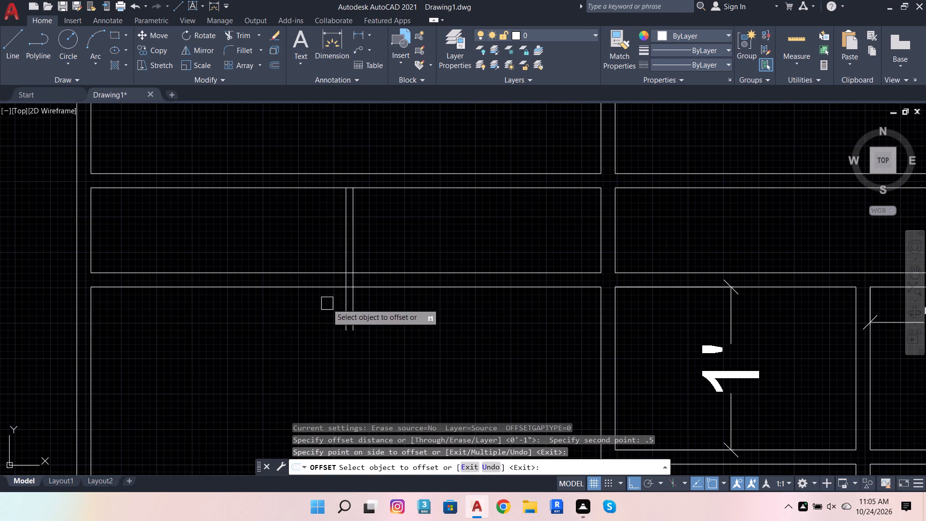
scroll(328, 303, "up", 1)
left_click(353, 300)
left_click(289, 302)
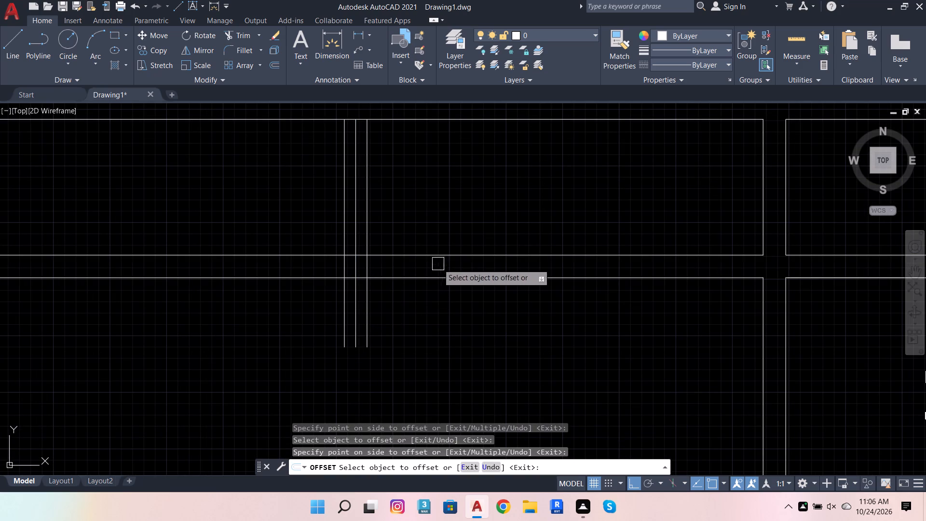
key("Escape")
key("Escape")
Trim the divider lines crossing the gap, the centre line, and the narrow compartment's top and bottom edges between the two offset lines.
left_click(238, 36)
scroll(381, 257, "up", 1)
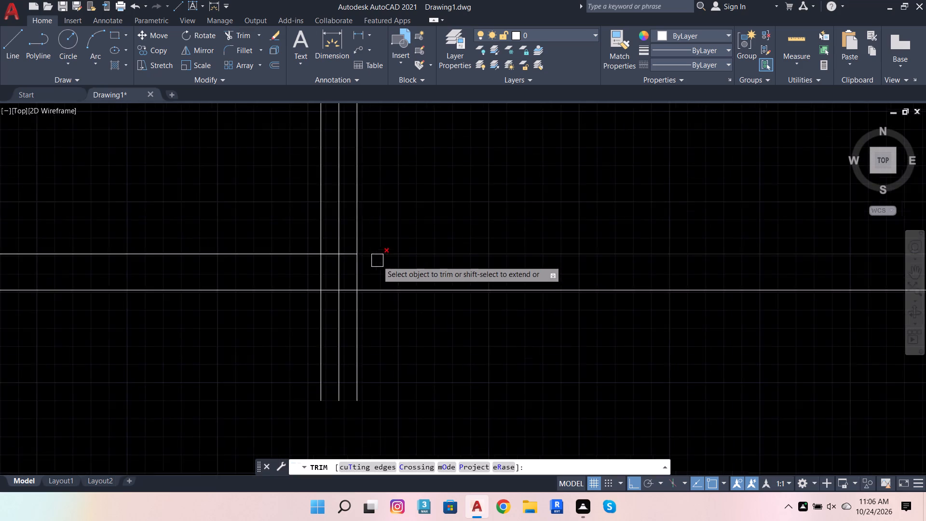
scroll(376, 262, "up", 2)
left_click(381, 263)
left_click(211, 278)
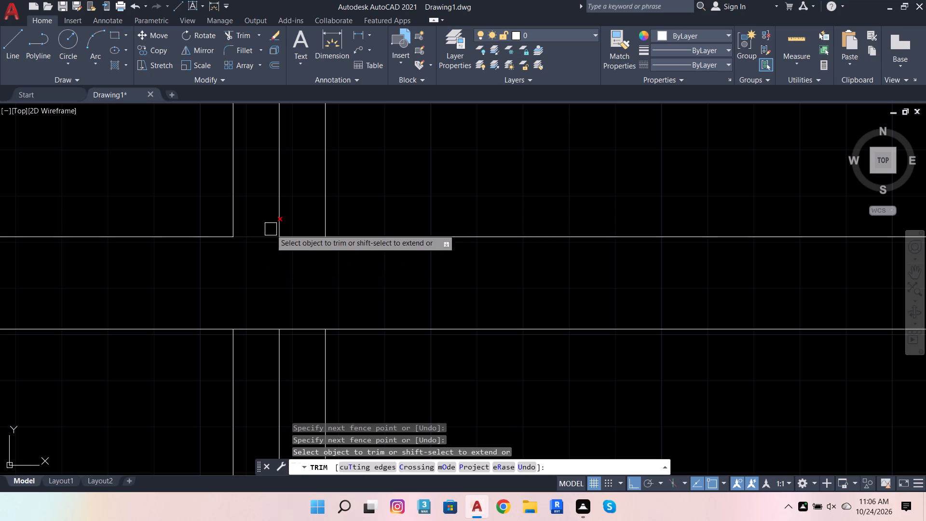
left_click(276, 211)
left_click(277, 225)
left_click(277, 244)
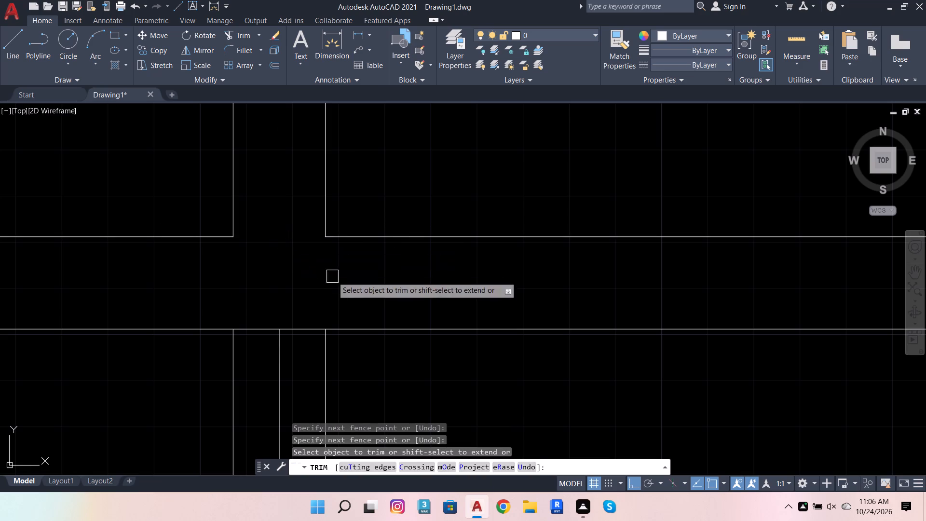
scroll(336, 289, "down", 3)
scroll(326, 148, "up", 1)
left_click(326, 142)
scroll(358, 224, "down", 3)
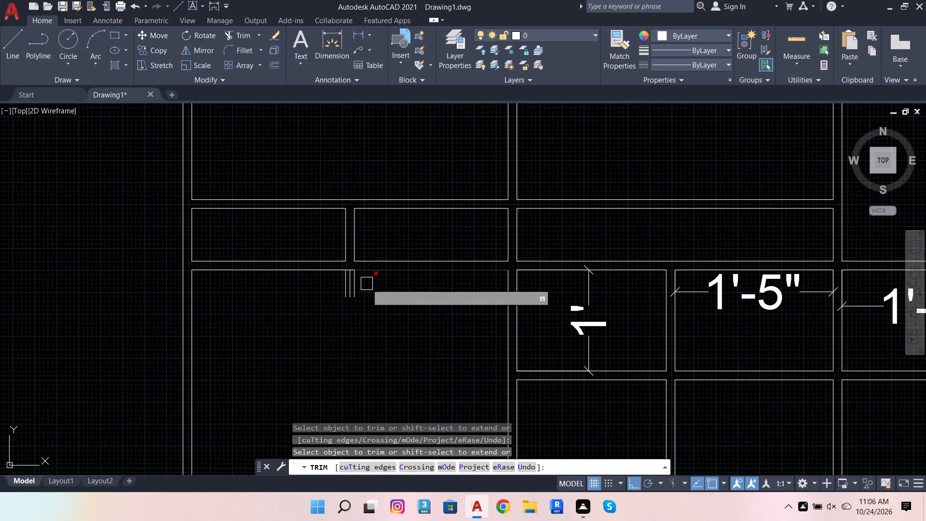
Trim the three divider line ends projecting into the top of the first column's tall lower compartment.
scroll(367, 284, "up", 3)
left_click(348, 281)
left_click(255, 279)
scroll(413, 285, "down", 4)
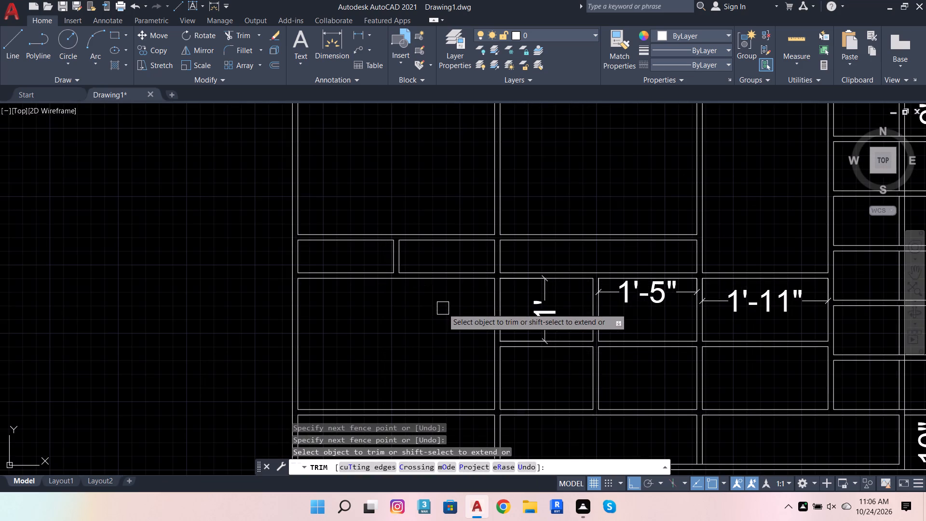
key("Escape")
Dimension the width across the top of the first column's tall lower compartment, placing the dimension inside it.
left_click(337, 44)
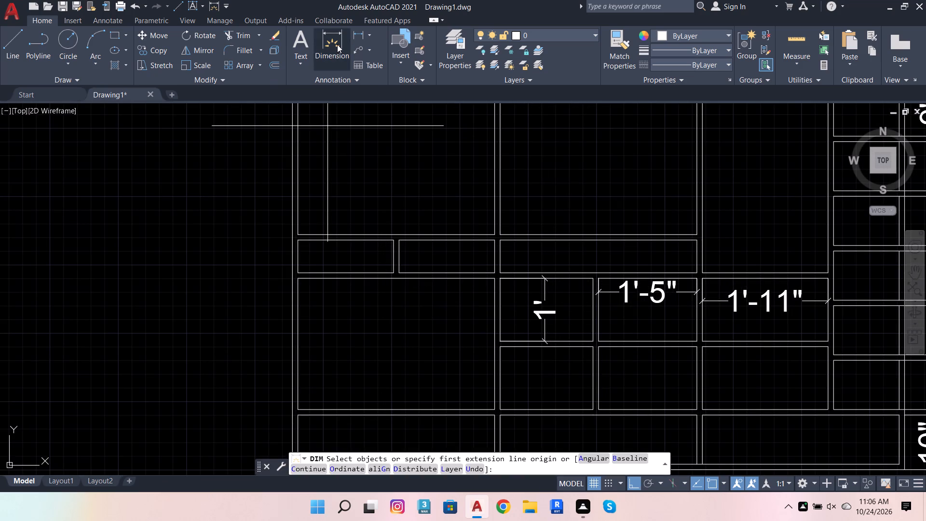
left_click(364, 281)
left_click(370, 306)
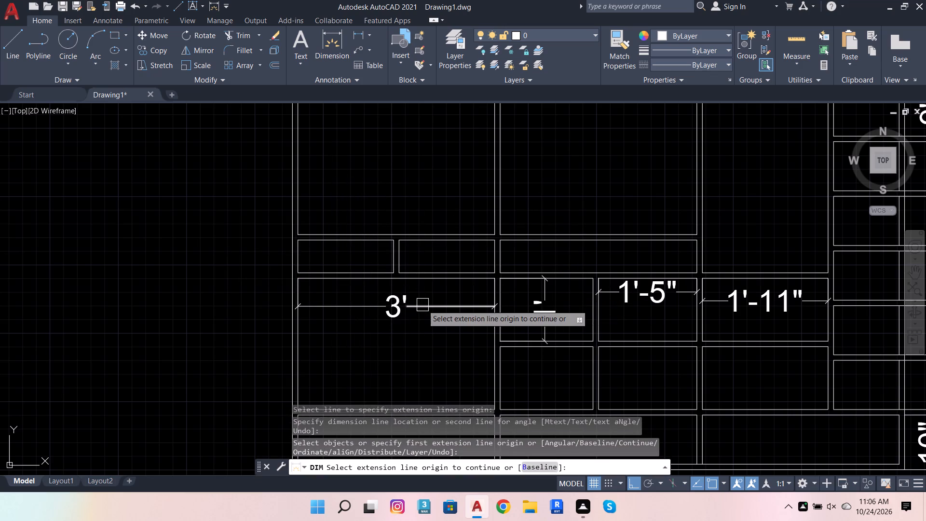
Dimension the widths of the first and second columns' tall upper compartments, aligning both dimensions inside the wide top compartment.
scroll(423, 305, "down", 3)
scroll(432, 190, "up", 2)
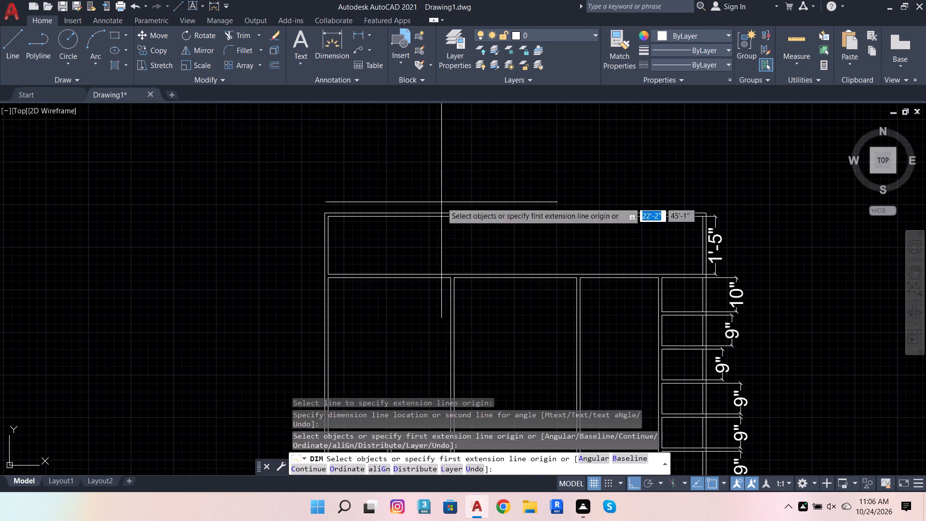
left_click(425, 283)
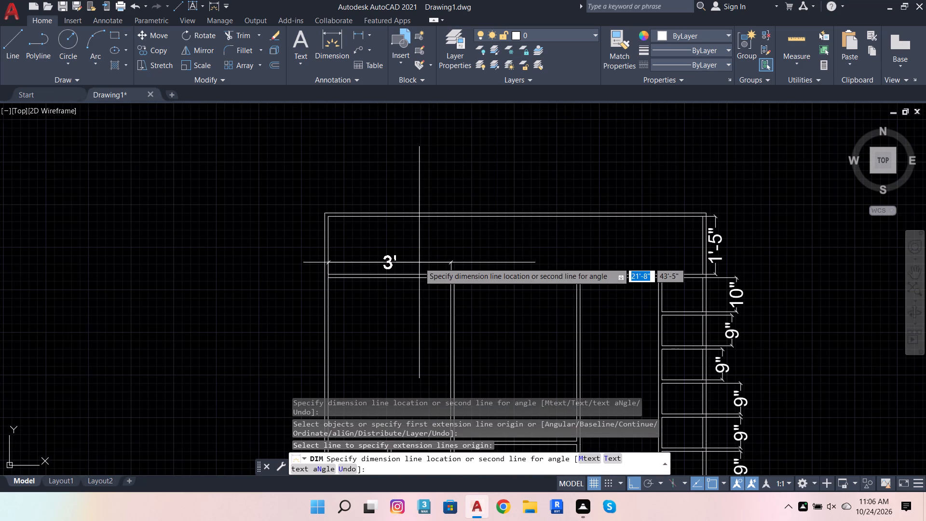
scroll(419, 262, "up", 3)
left_click(434, 274)
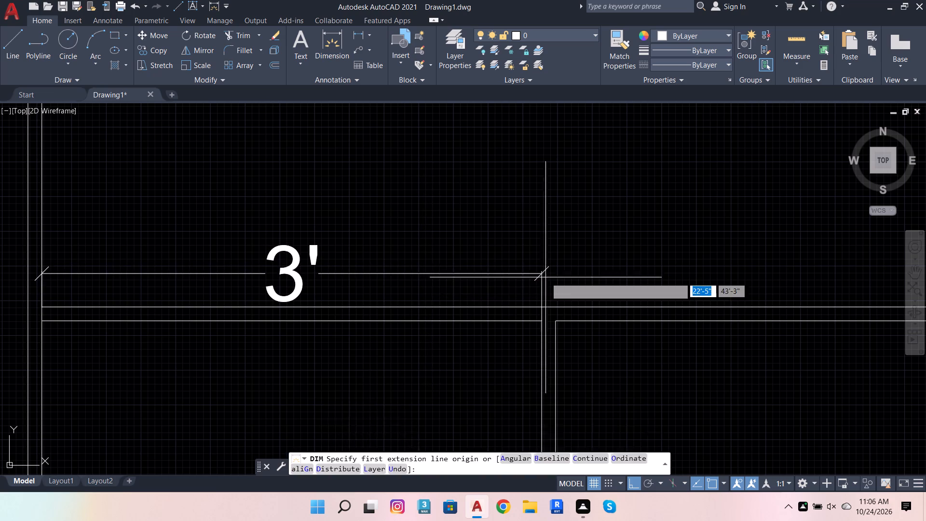
scroll(545, 277, "down", 2)
left_click(600, 299)
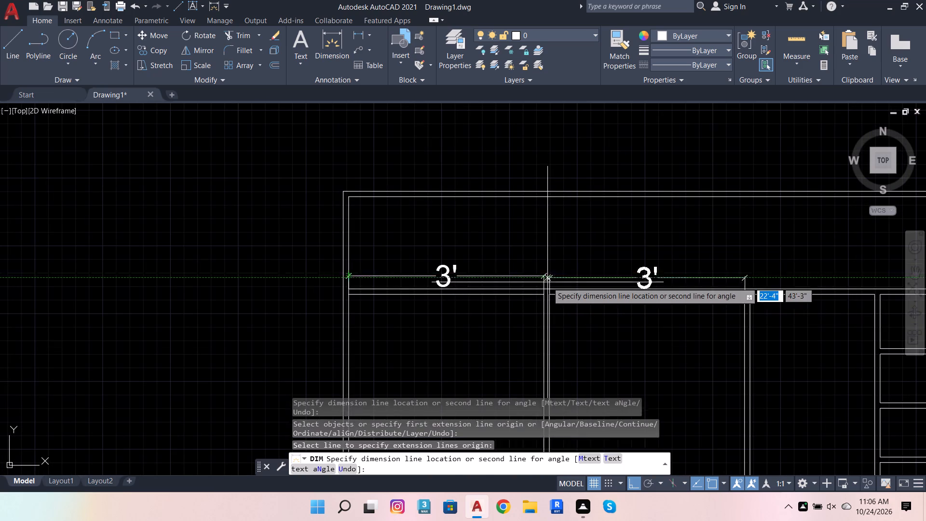
scroll(547, 282, "up", 3)
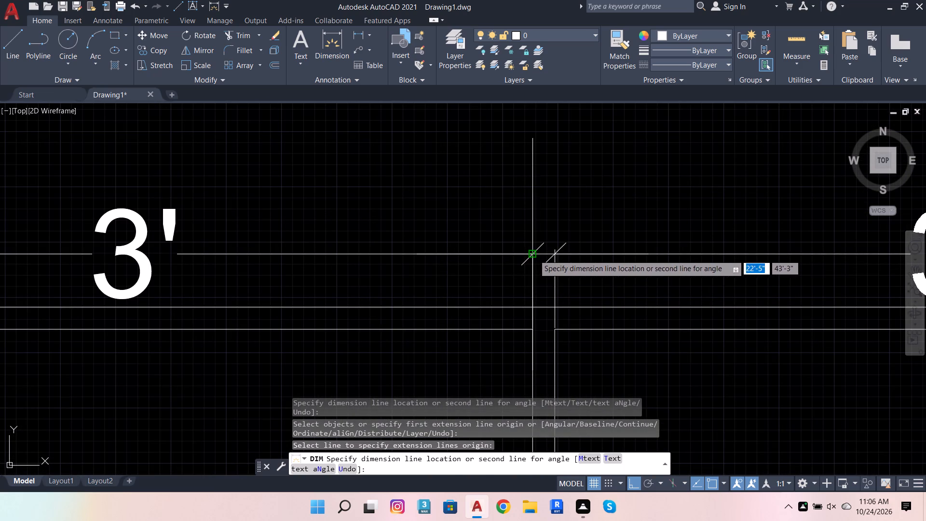
left_click(534, 255)
Dimension from the third column's west inner edge to the frame's east inner line, aligned with the second column's width dimension.
scroll(389, 274, "down", 4)
scroll(566, 273, "up", 2)
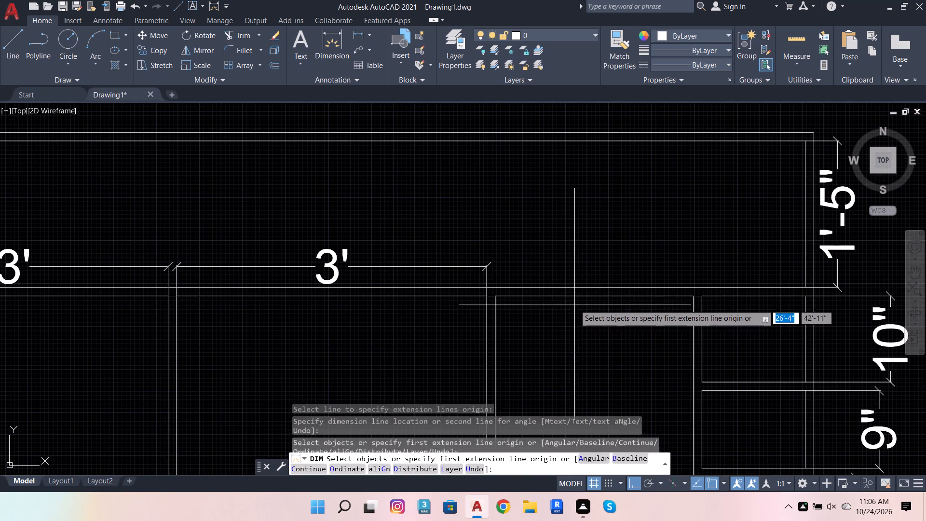
left_click(498, 298)
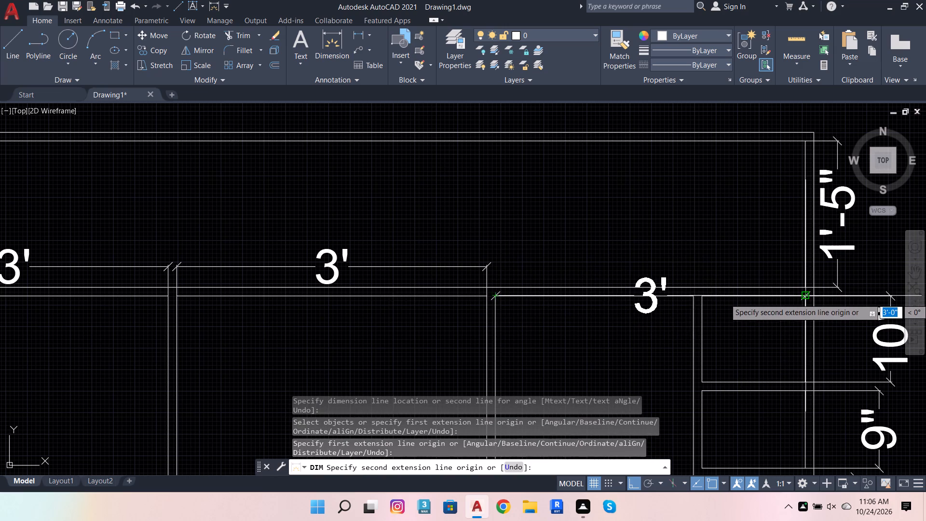
left_click(803, 299)
scroll(474, 263, "up", 3)
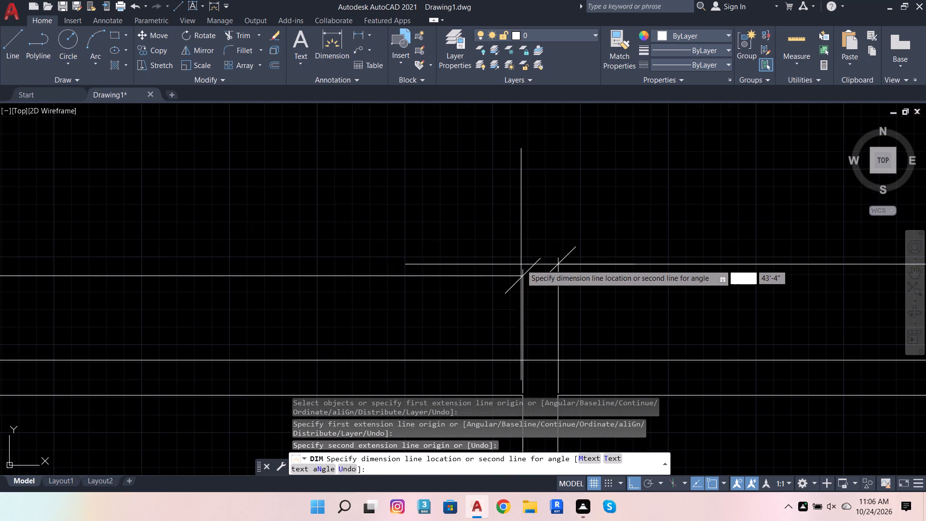
left_click(523, 277)
Dimension the width of the top compartment in the narrow shelf column along the east side, placing the dimension inside it.
scroll(422, 233, "down", 4)
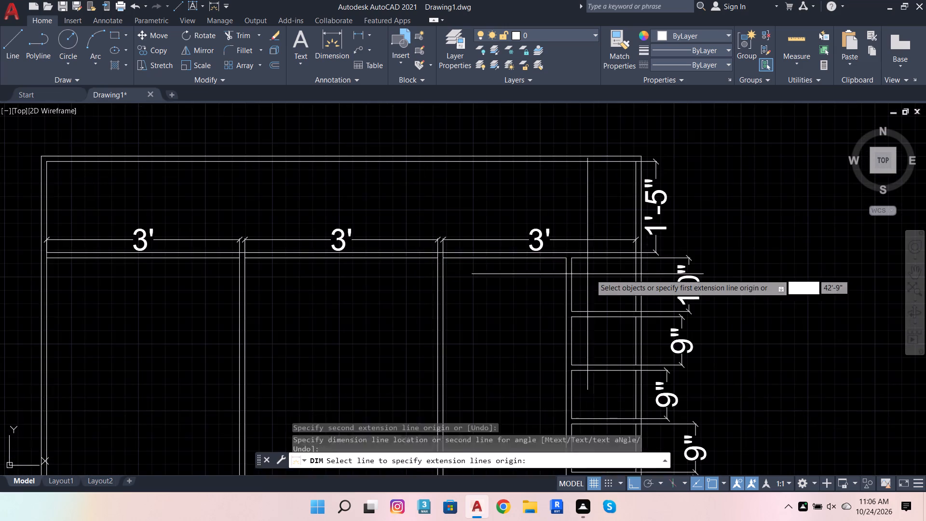
scroll(616, 274, "up", 2)
left_click(591, 235)
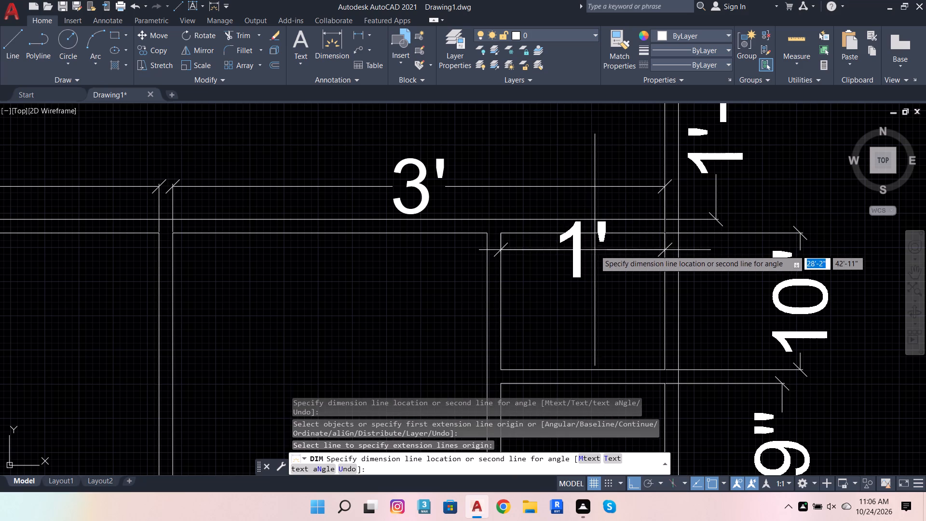
left_click(600, 256)
scroll(602, 256, "down", 4)
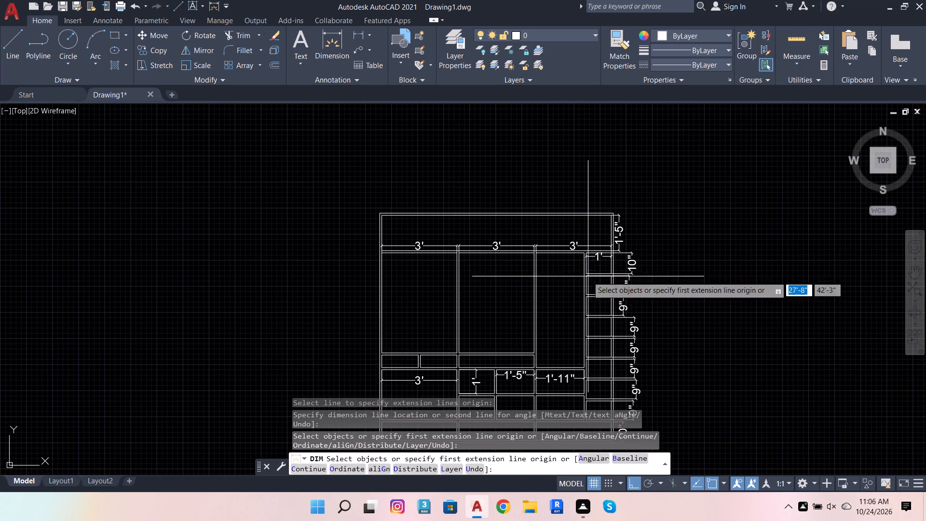
scroll(545, 324, "down", 3)
scroll(517, 369, "up", 3)
scroll(583, 269, "up", 4)
key("Escape")
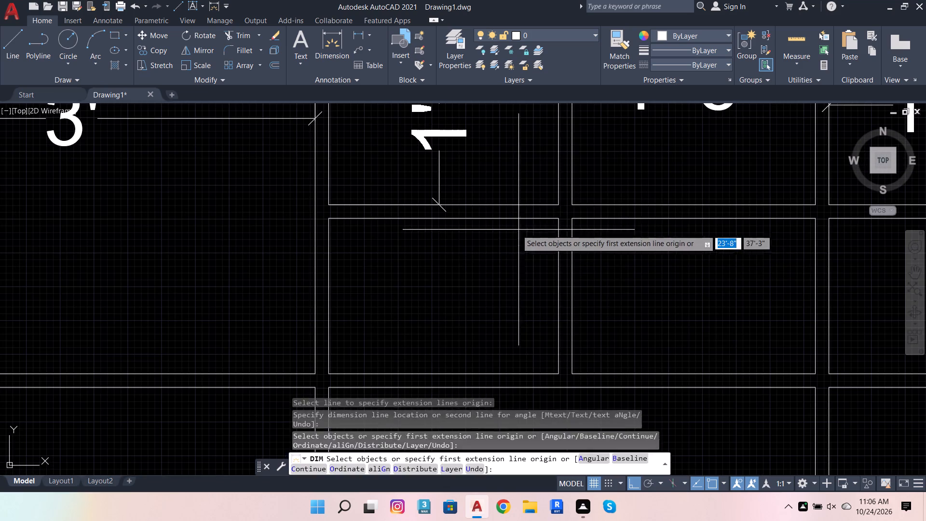
Copy the second column's vertical 1' dimension from the upper small compartment to the one directly below it.
left_click(439, 187)
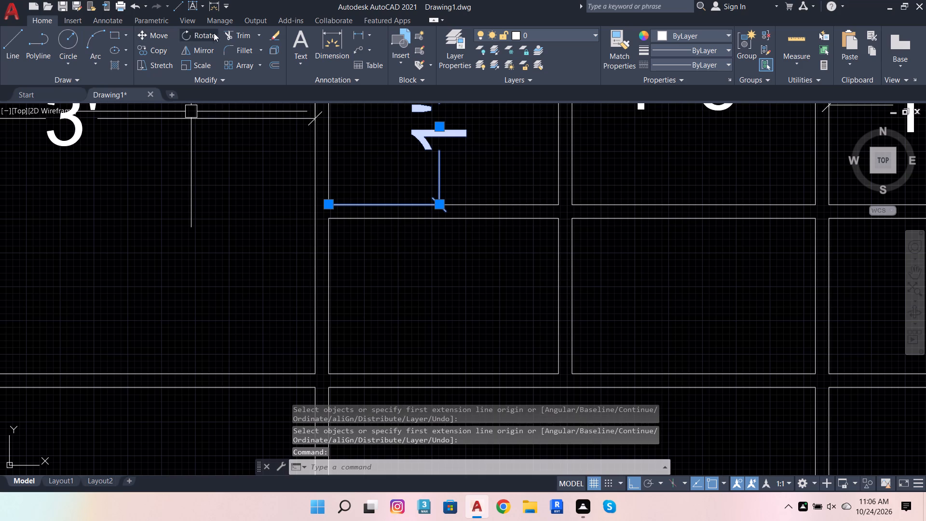
left_click(145, 50)
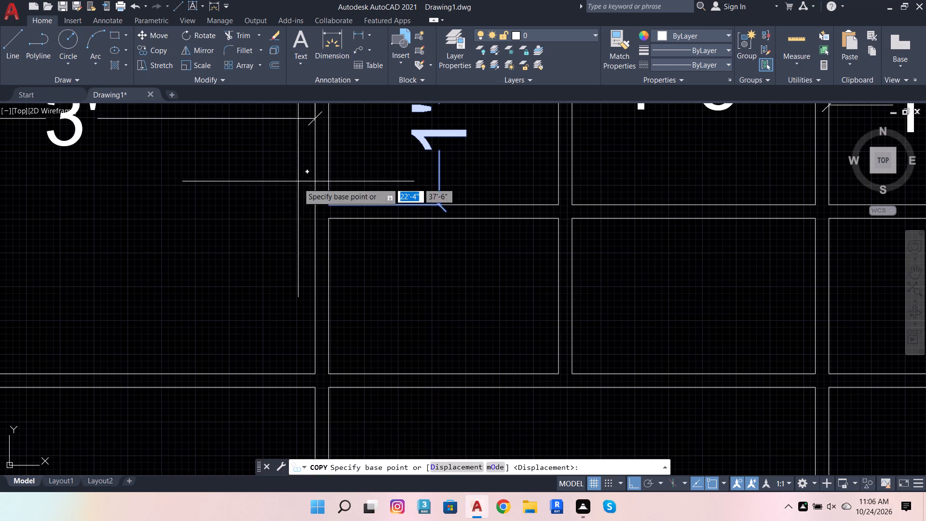
left_click(329, 205)
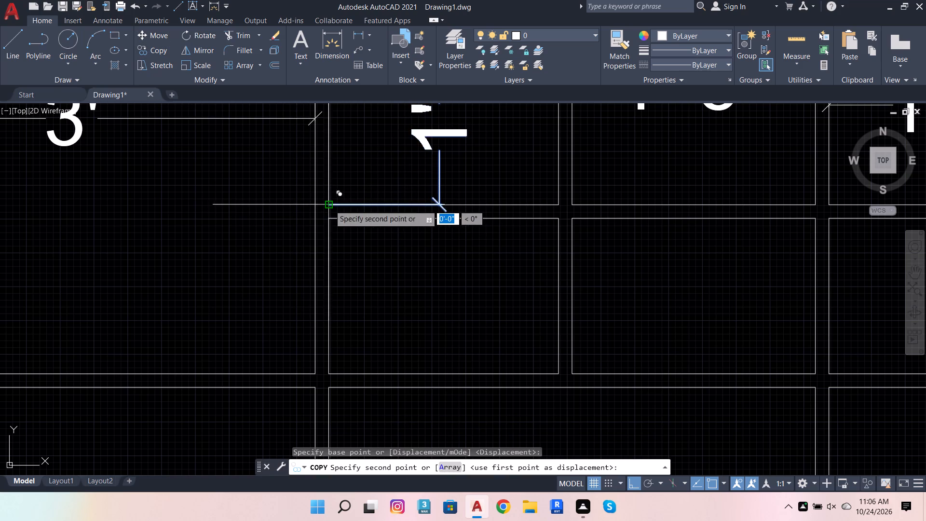
left_click(328, 375)
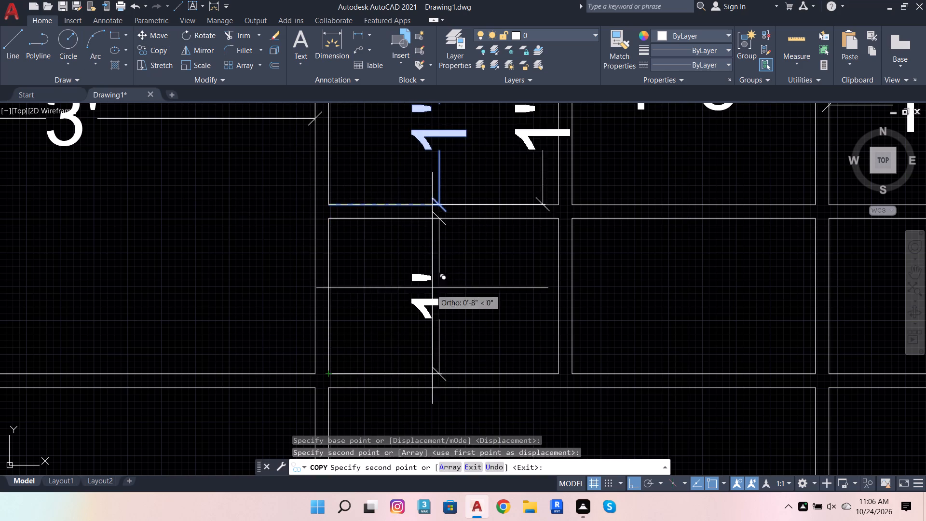
key("Escape")
scroll(456, 302, "down", 1)
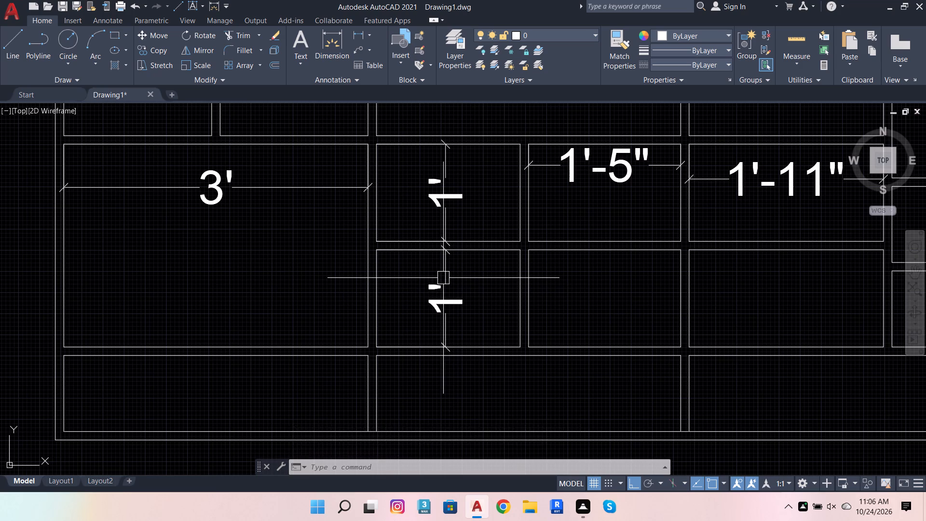
key("Escape")
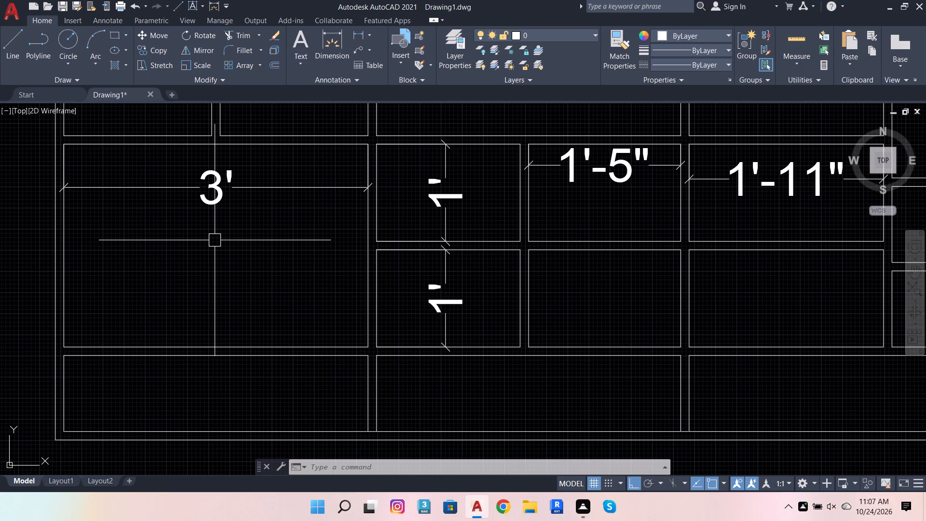
Dimension the height from the frame's outer bottom edge to the bottom row's top edge, placing it outside the west side.
scroll(599, 267, "down", 2)
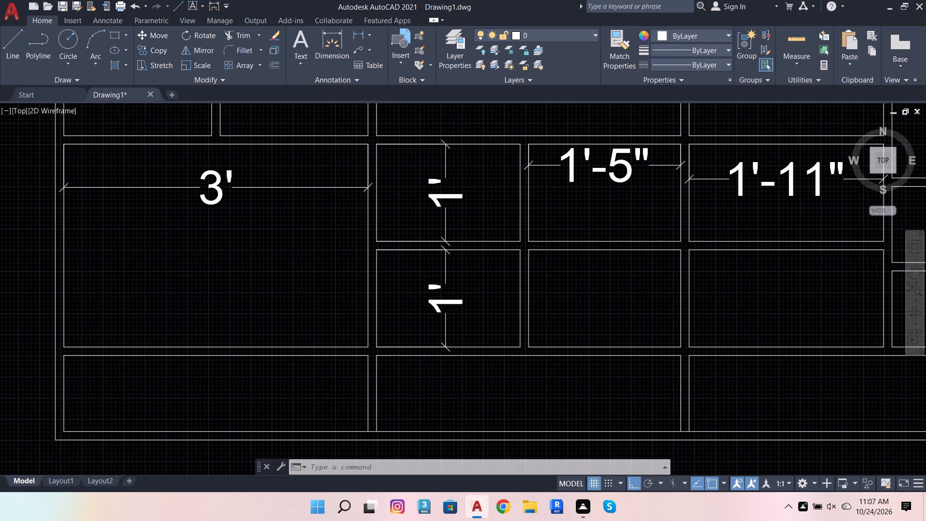
scroll(602, 273, "up", 1)
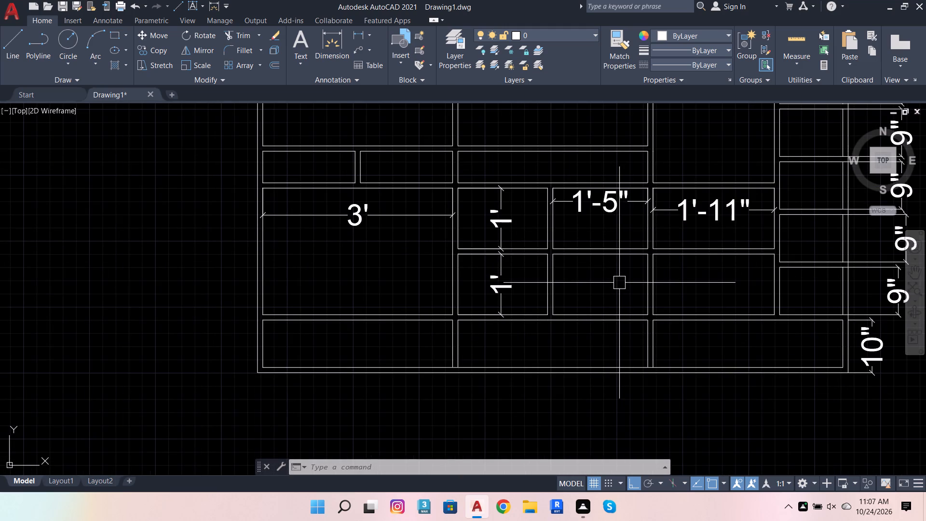
scroll(435, 314, "down", 1)
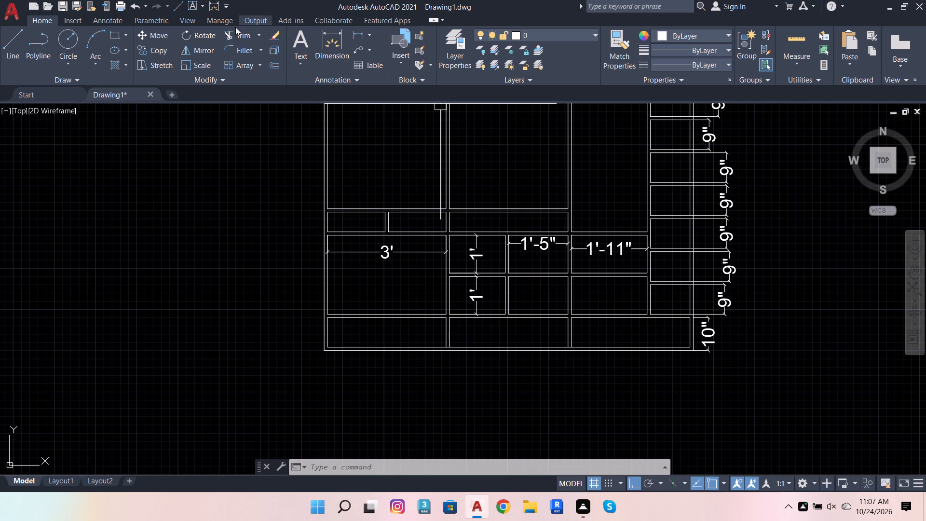
left_click(334, 44)
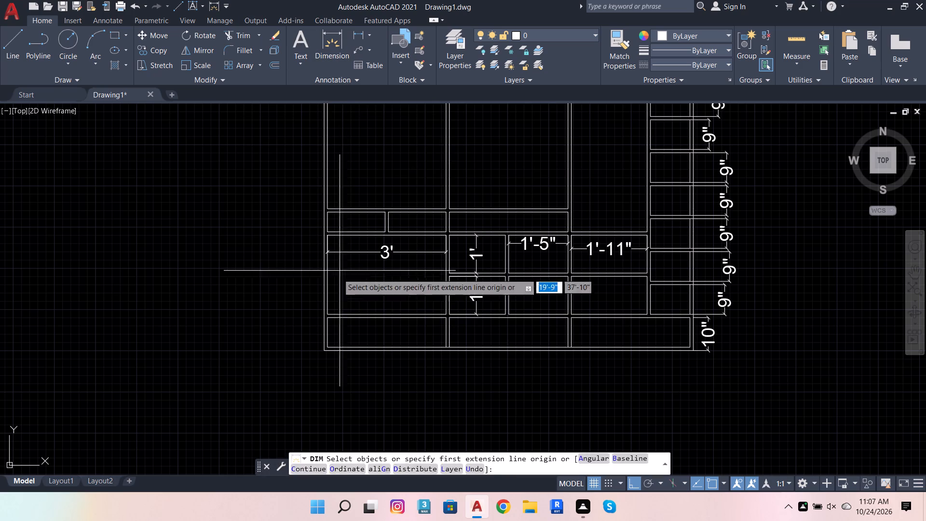
scroll(322, 333, "up", 1)
left_click(325, 362)
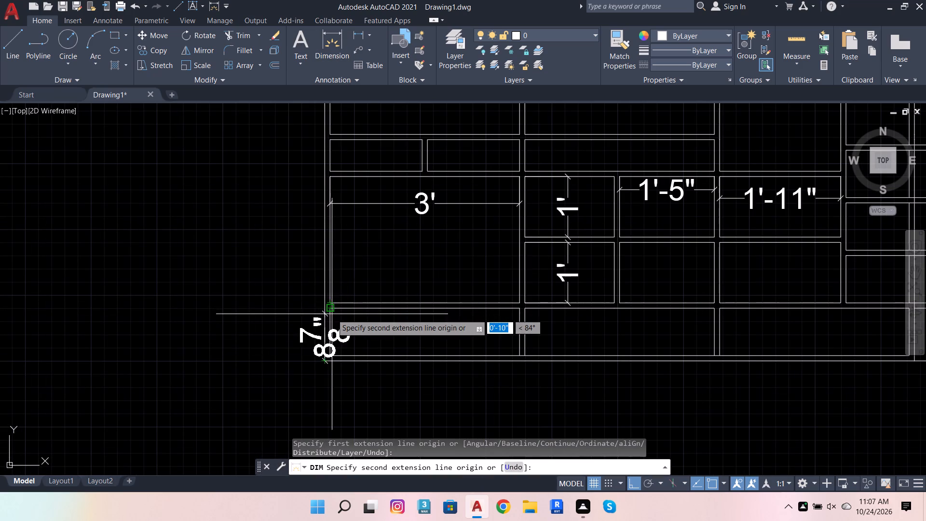
scroll(332, 314, "up", 4)
left_click(308, 279)
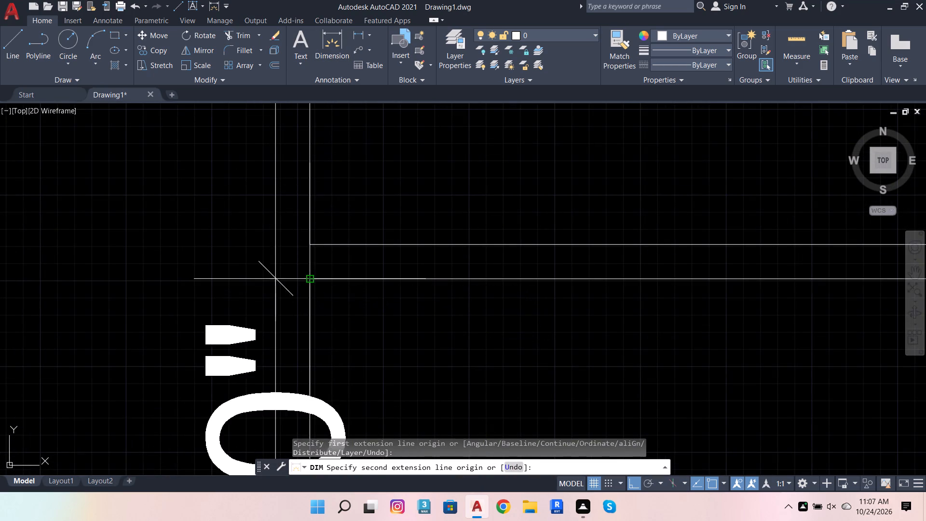
scroll(183, 214, "down", 3)
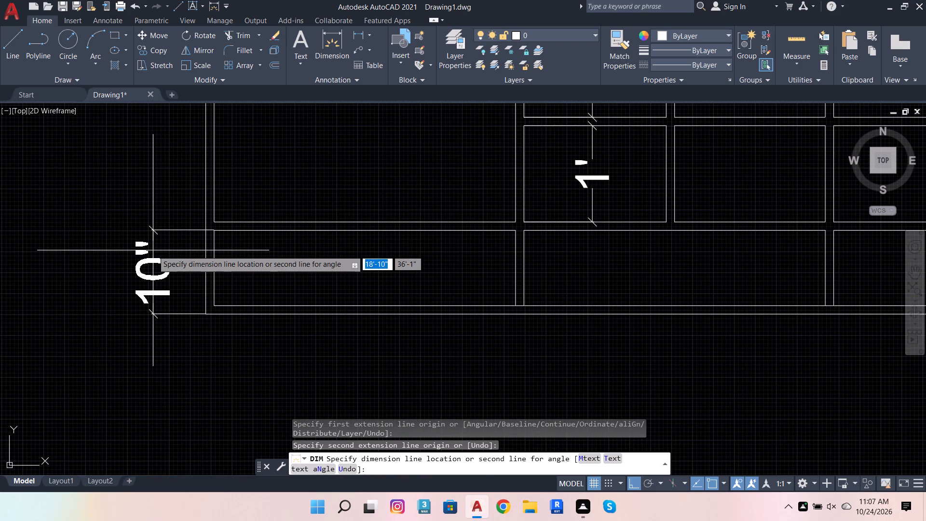
left_click(153, 250)
Dimension the height of the first column's tall lower compartment, placing the dimension outside the frame's west side.
scroll(340, 255, "down", 2)
scroll(311, 238, "up", 2)
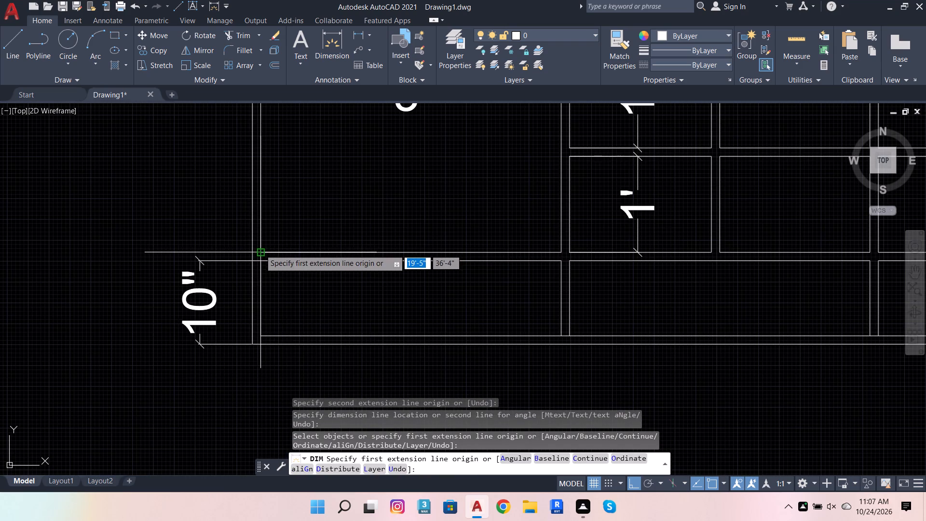
left_click(260, 249)
scroll(293, 255, "down", 2)
scroll(282, 178, "up", 1)
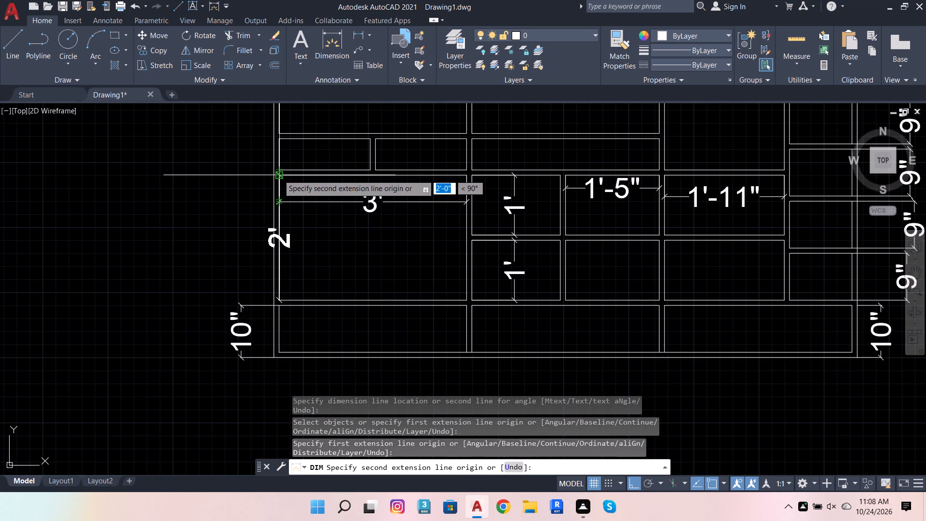
left_click(278, 175)
left_click(233, 187)
scroll(324, 207, "down", 1)
scroll(285, 167, "up", 2)
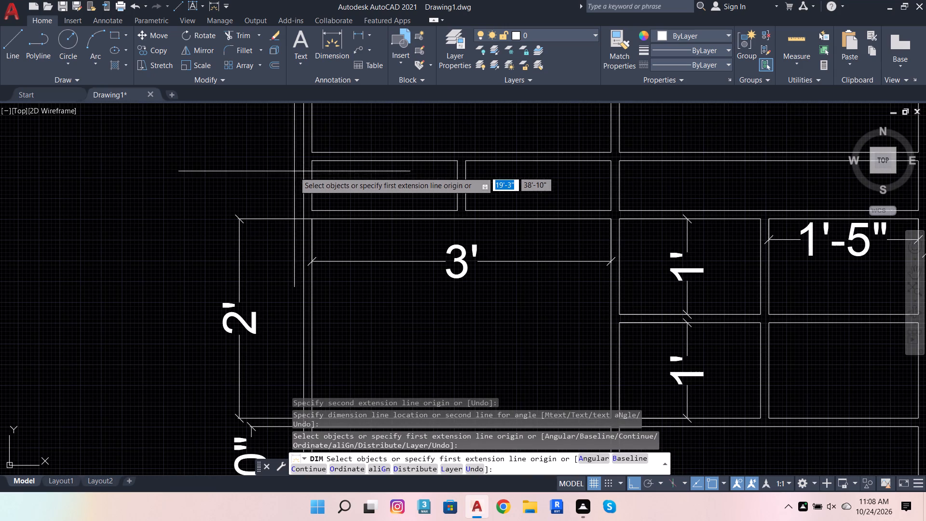
Dimension the height of the first column's shallow compartment, placing the dimension outside the west side in line with the one below it.
left_click(309, 179)
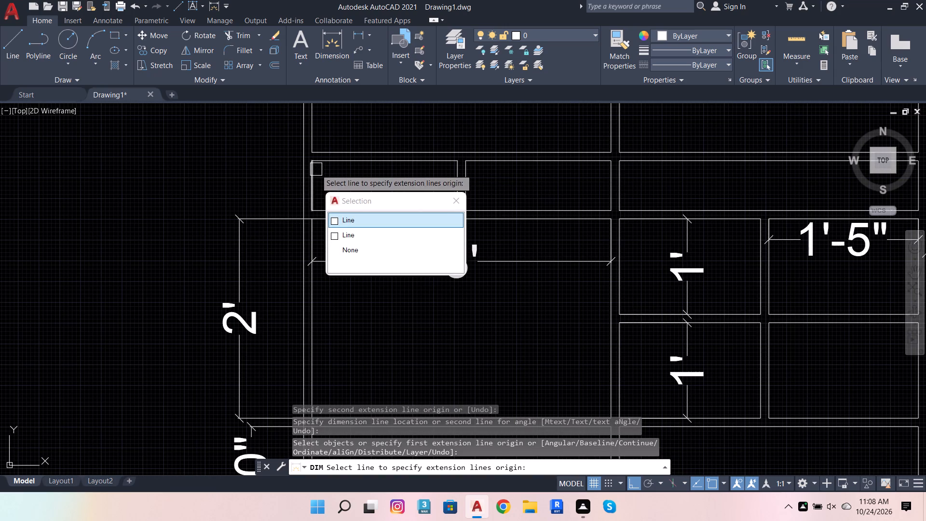
left_click(319, 45)
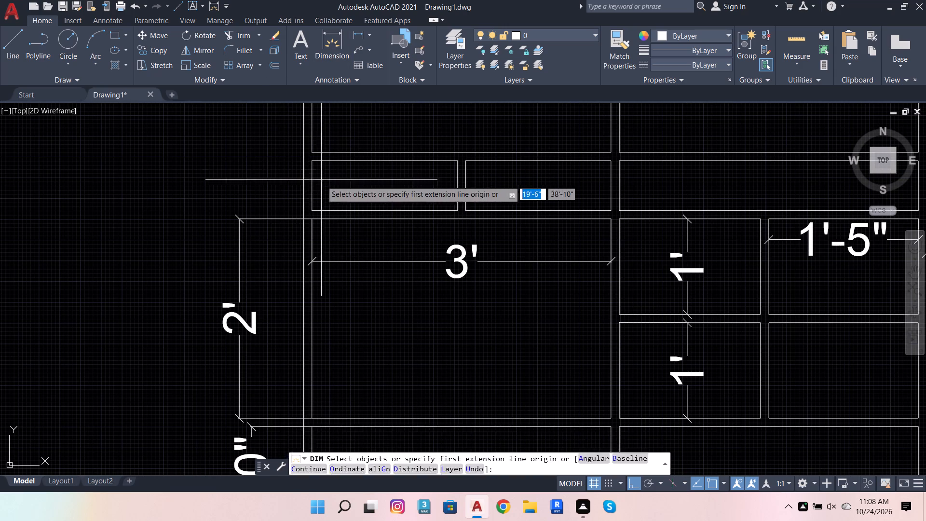
left_click(312, 185)
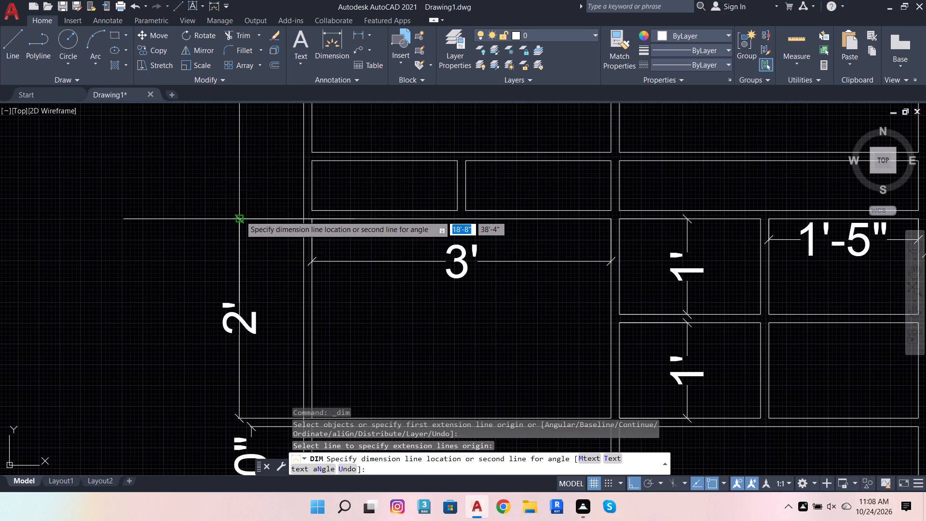
left_click(240, 216)
Dimension the height of the first column's tall upper compartment, aligning the dimension with the shallow compartment's outside the west side.
scroll(335, 229, "down", 3)
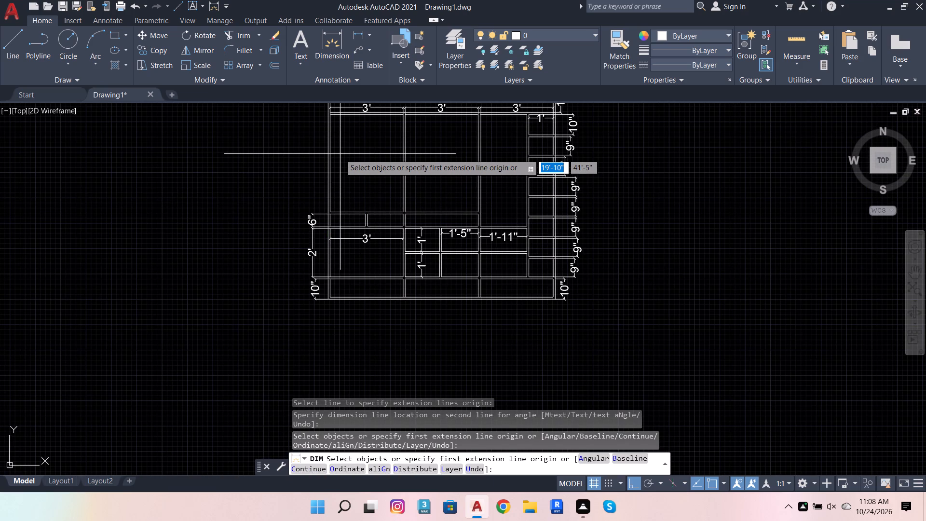
left_click(336, 166)
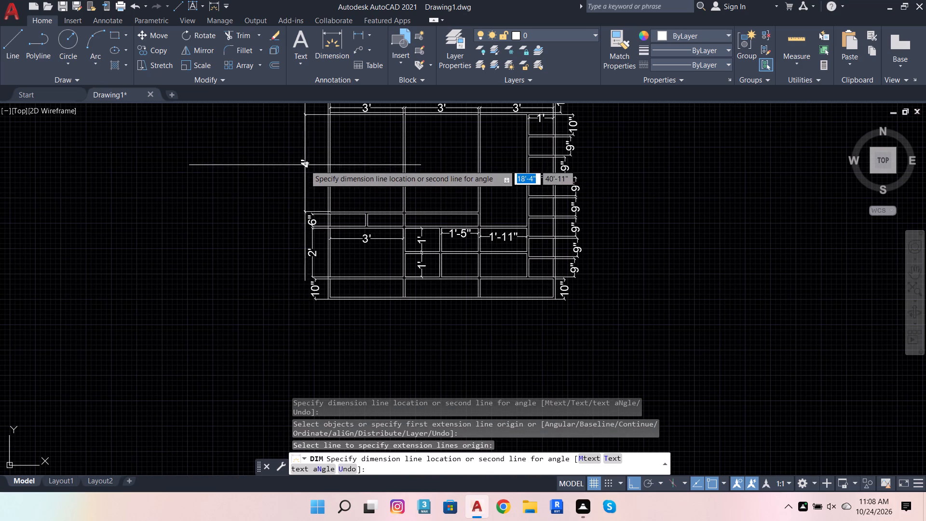
scroll(306, 203, "up", 6)
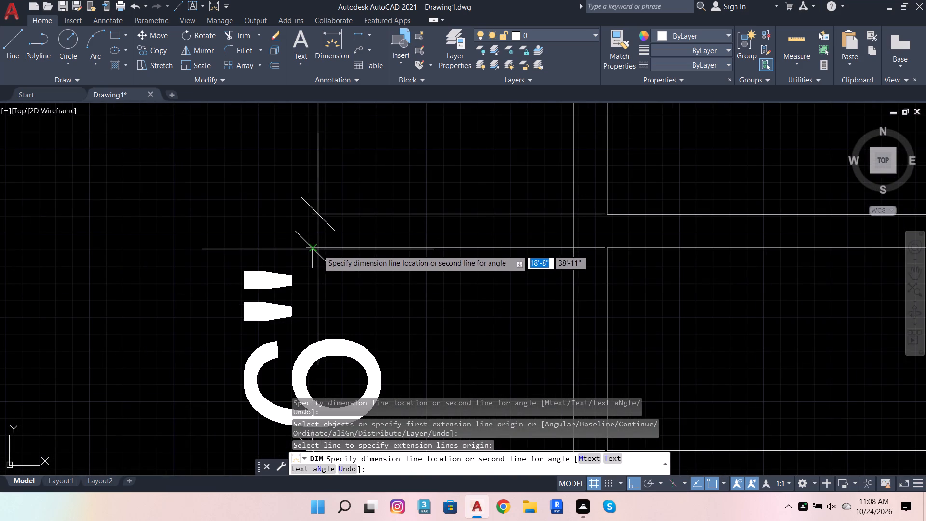
left_click(317, 249)
Dimension the height from the frame's outer top-west corner to the top compartment's lower edge, aligned with the other west-side dimensions.
scroll(357, 247, "down", 6)
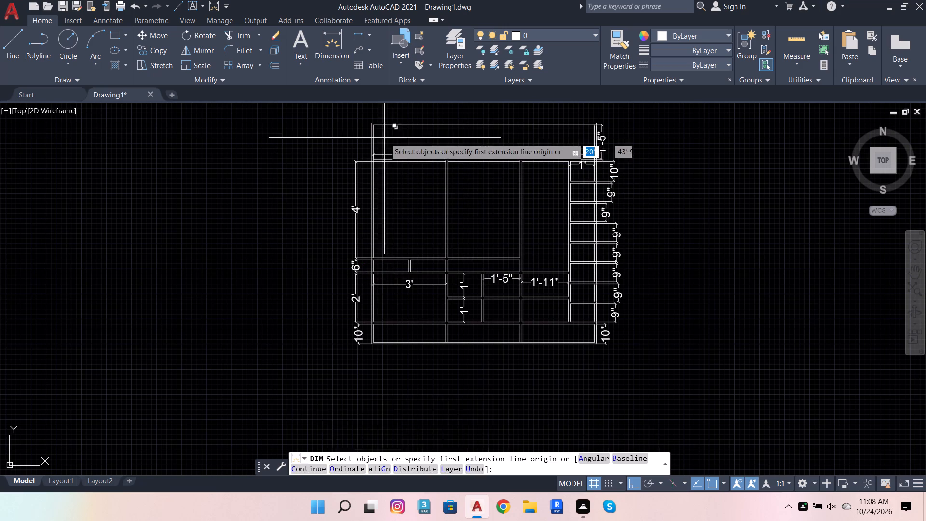
scroll(375, 125, "up", 3)
left_click(363, 169)
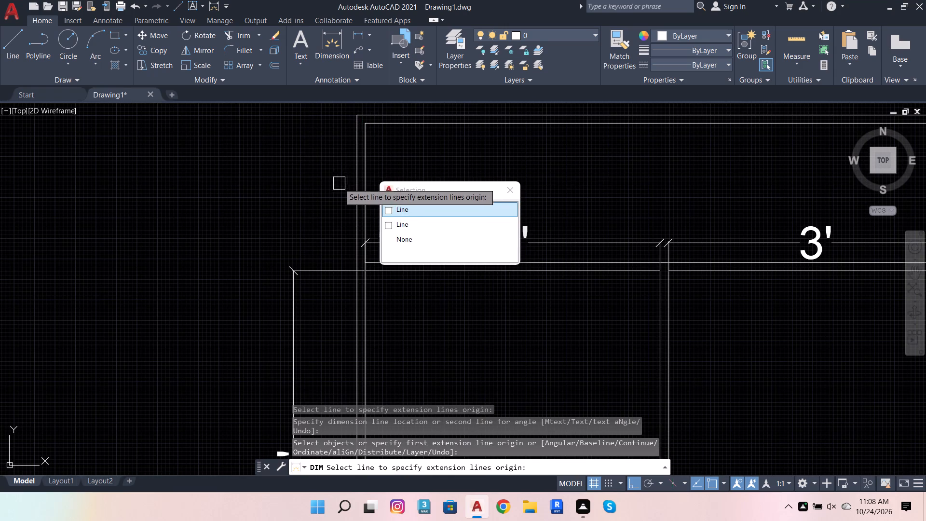
key("Escape")
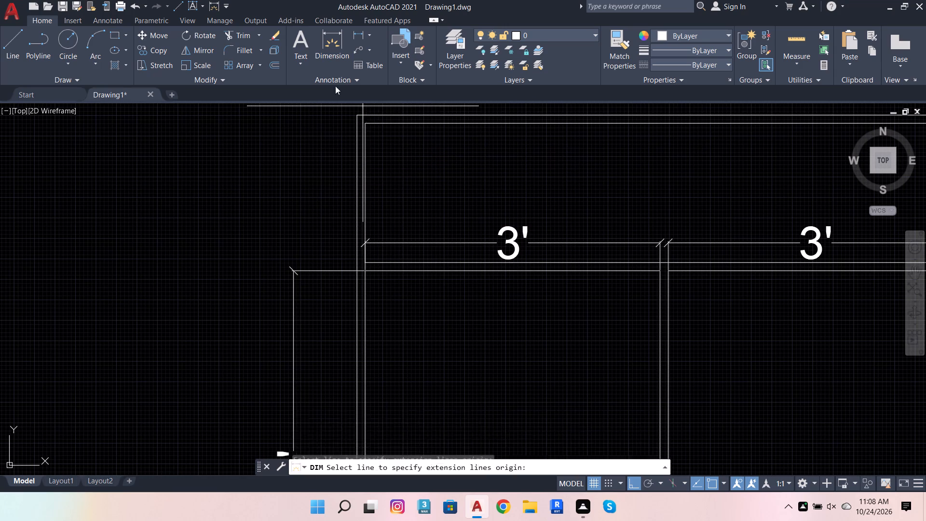
left_click(328, 43)
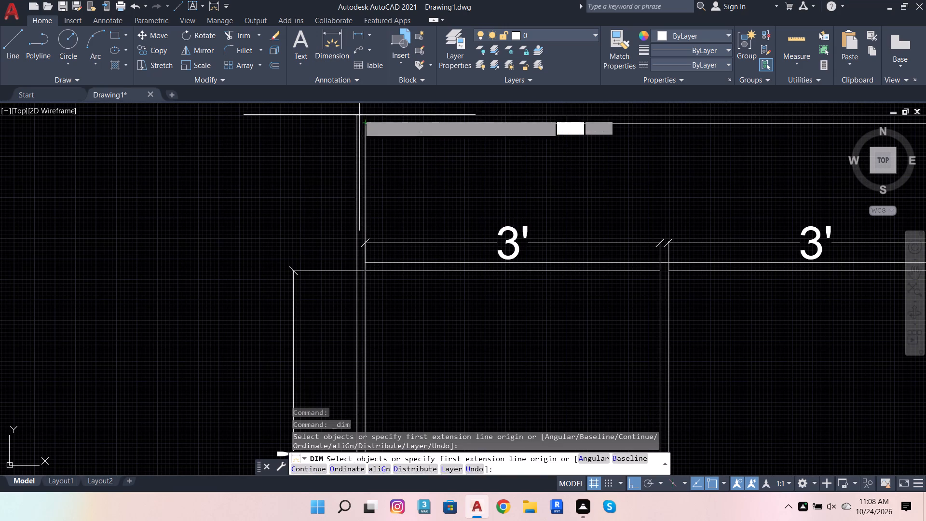
left_click(358, 113)
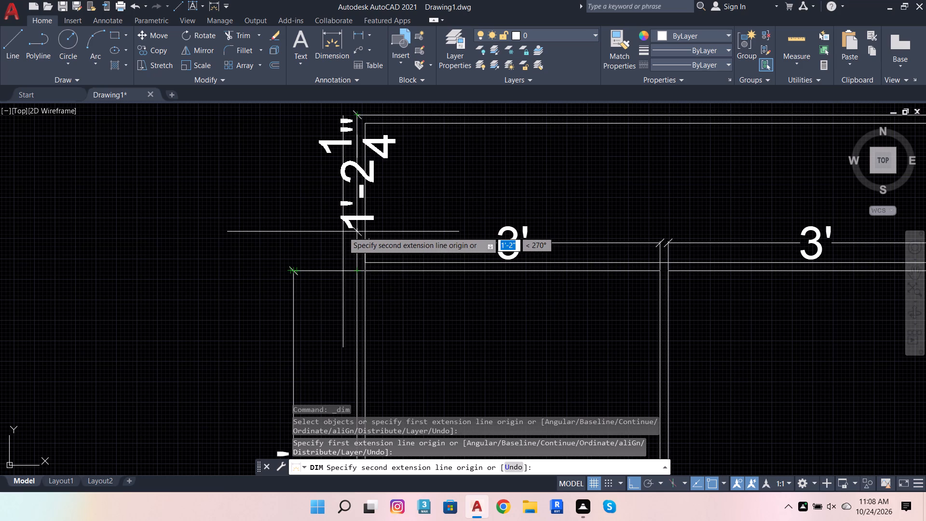
scroll(368, 259, "up", 2)
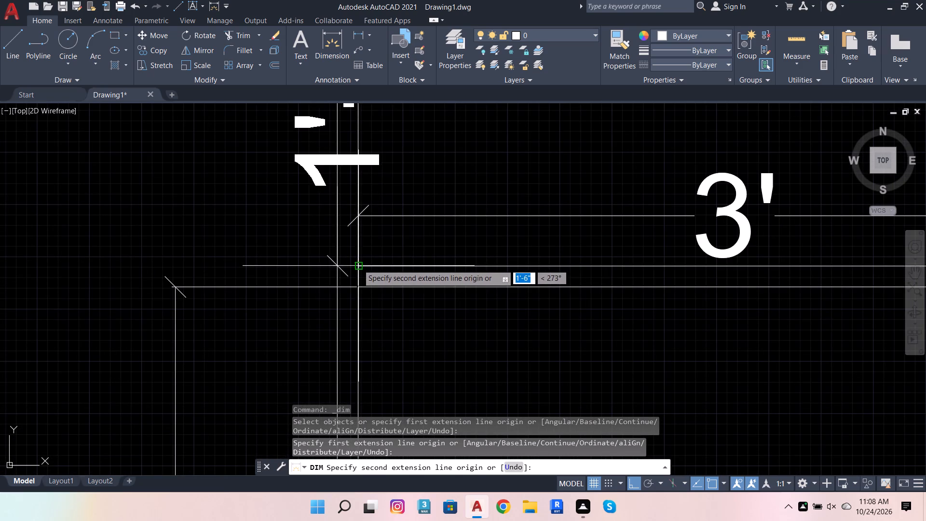
left_click(357, 264)
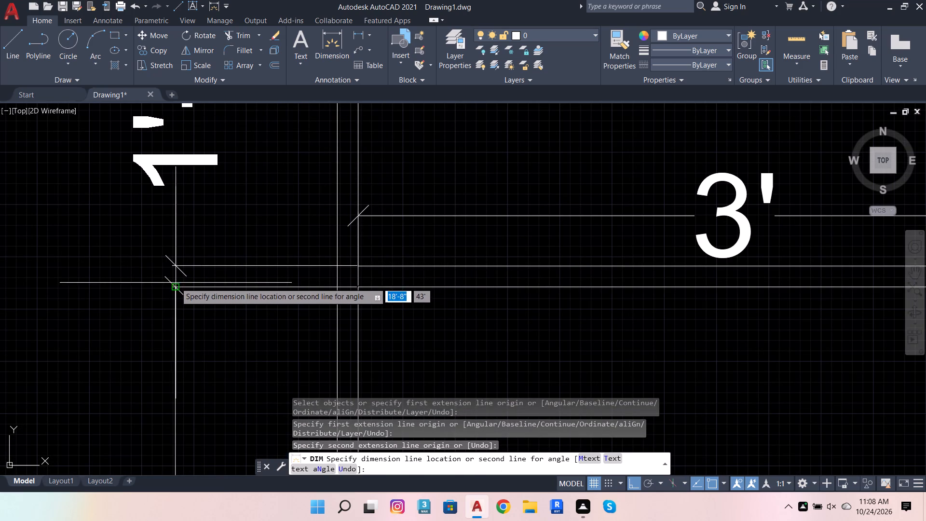
left_click(174, 287)
scroll(331, 278, "down", 3)
key("Escape")
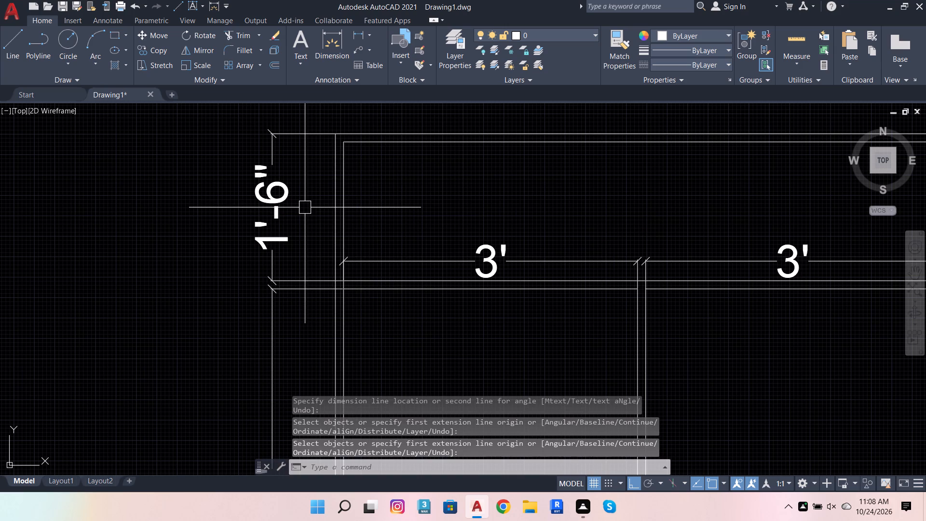
key("Escape")
Dimension the overall width of the frame along its outer top edge, placing the dimension above the frame.
scroll(260, 303, "down", 1)
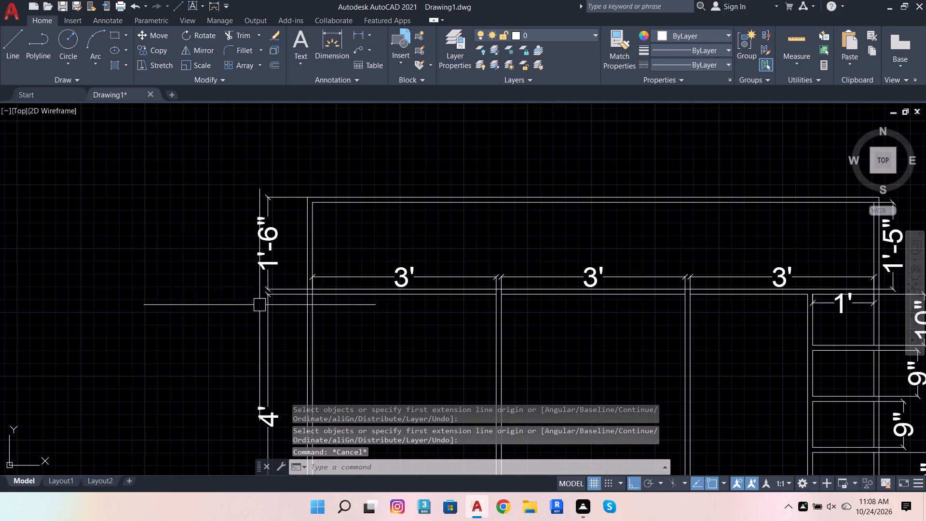
left_click(339, 53)
left_click(436, 193)
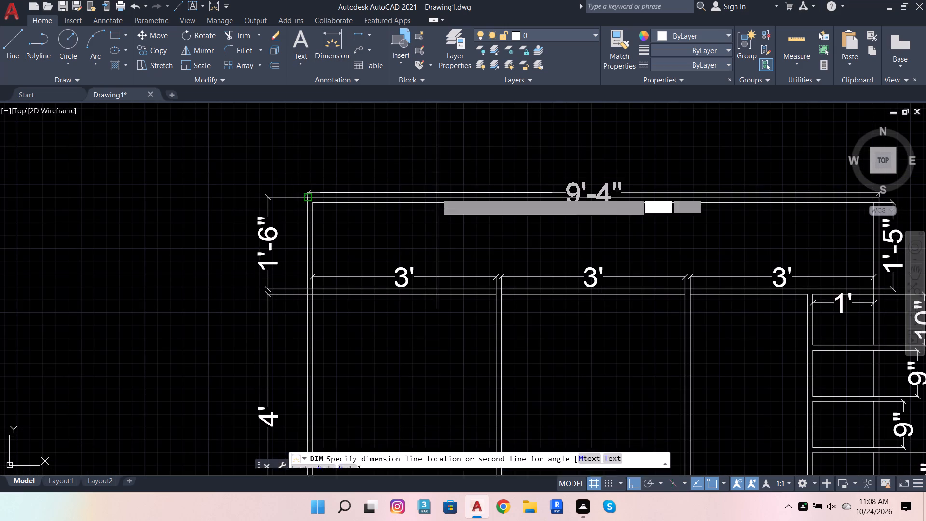
left_click(445, 158)
scroll(312, 198, "down", 2)
key("Escape")
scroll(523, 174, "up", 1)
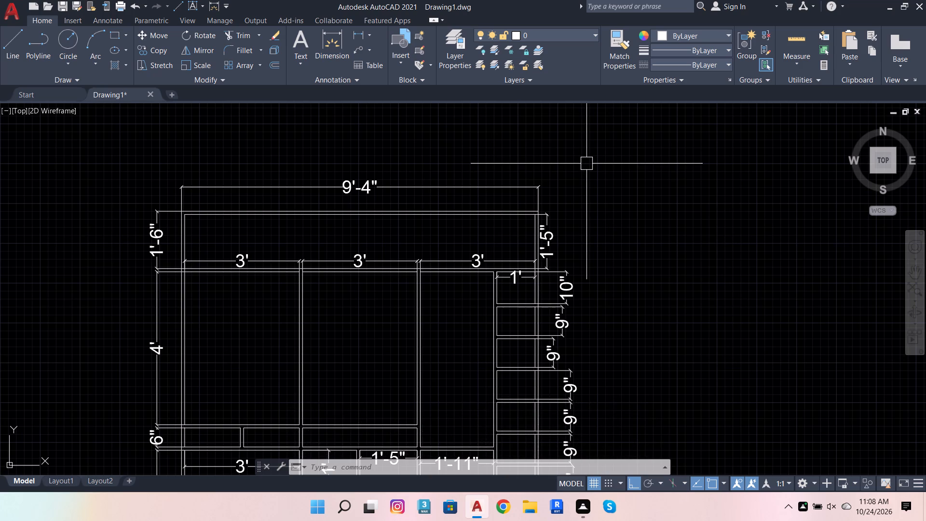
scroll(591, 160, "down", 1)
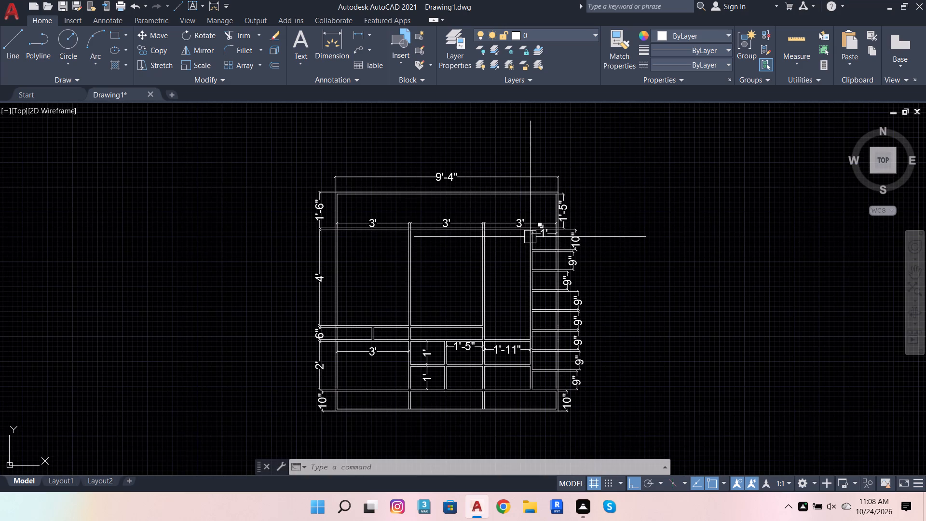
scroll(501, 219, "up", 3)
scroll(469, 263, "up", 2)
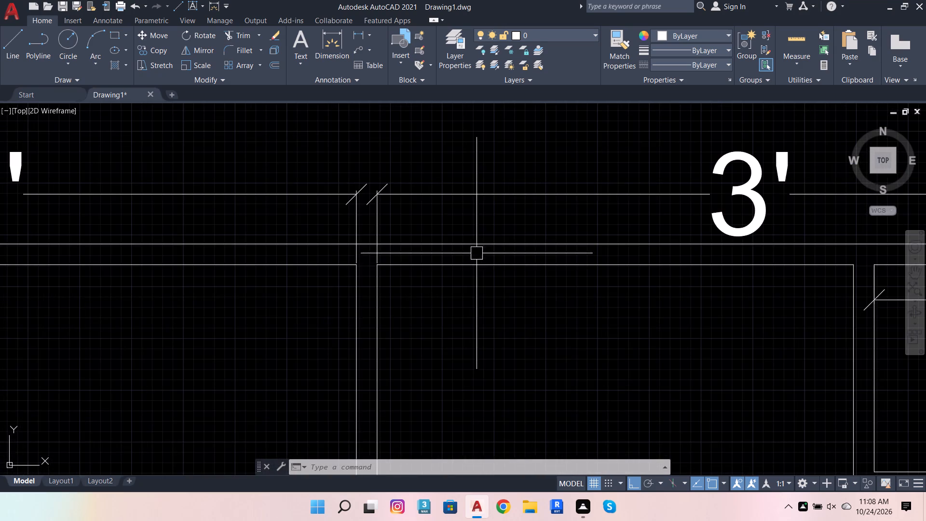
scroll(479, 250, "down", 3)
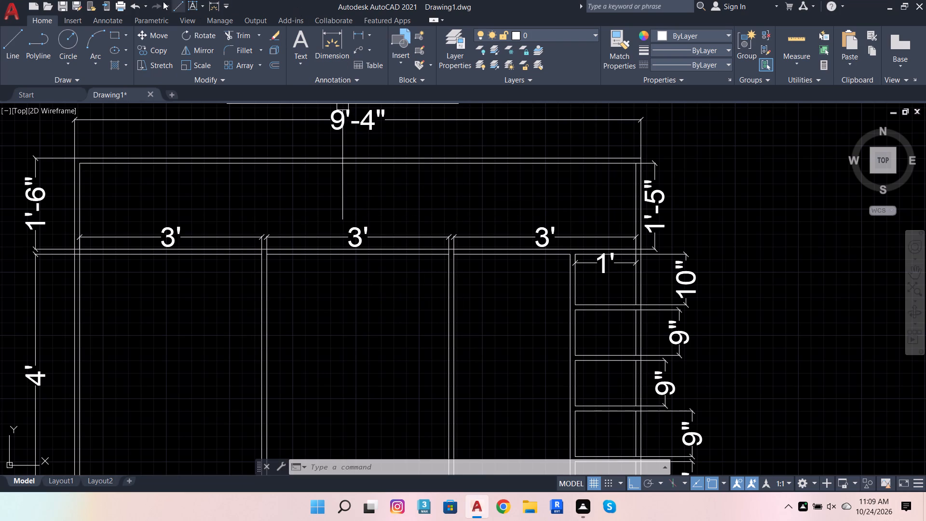
Draw a small circle as a knob near the middle of the first shallow compartment in the first column.
left_click(72, 42)
scroll(289, 128, "down", 4)
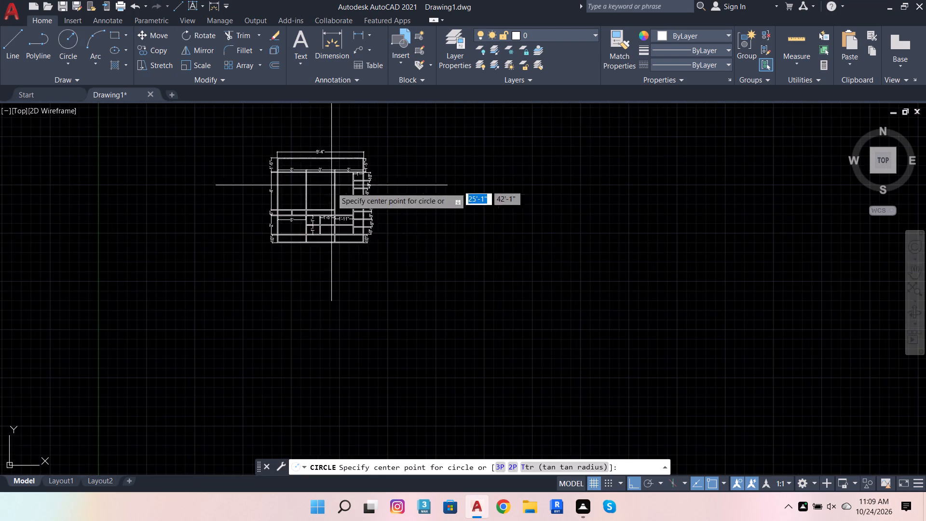
scroll(298, 207, "up", 5)
scroll(148, 246, "up", 1)
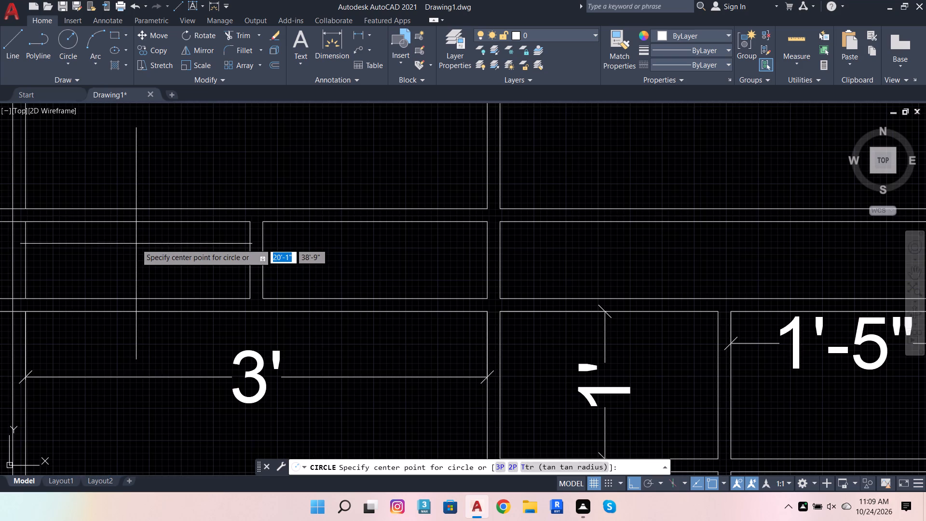
left_click(144, 244)
left_click(152, 250)
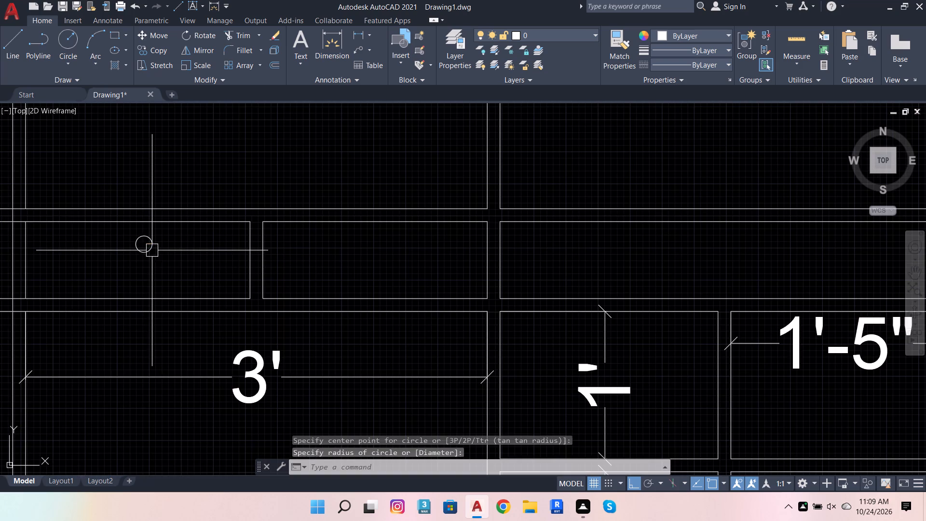
Copy the knob circle horizontally once into the adjacent shallow compartment and twice into the second column's wide shallow compartment.
scroll(148, 238, "up", 1)
left_click(148, 238)
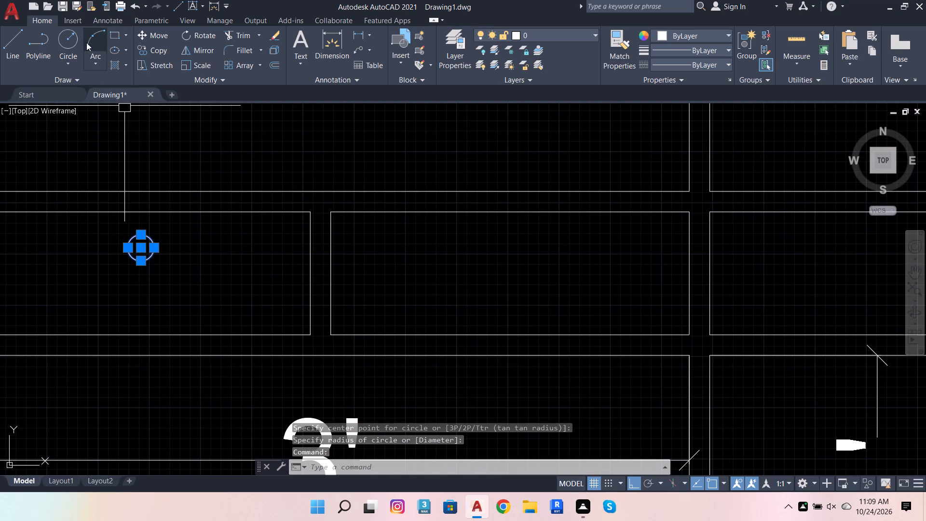
left_click(144, 46)
left_click(139, 243)
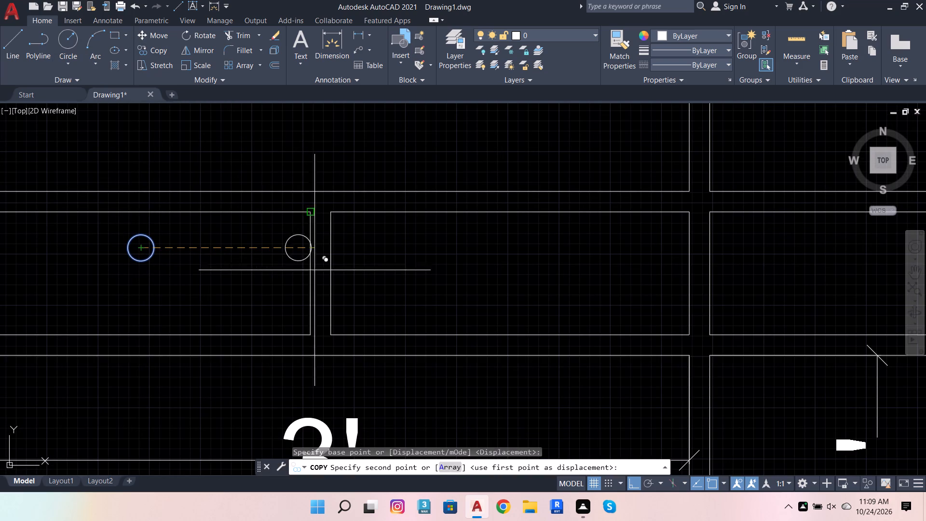
left_click(500, 274)
scroll(336, 277, "down", 2)
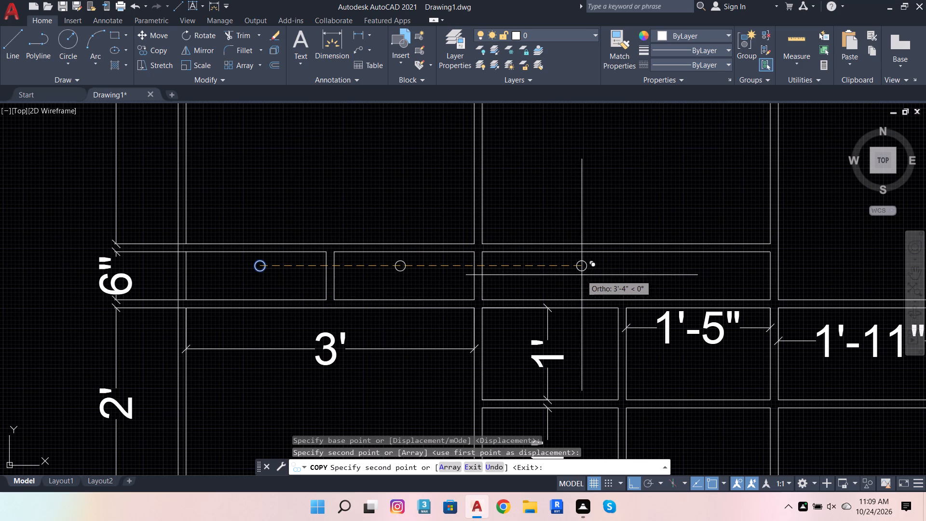
left_click(570, 277)
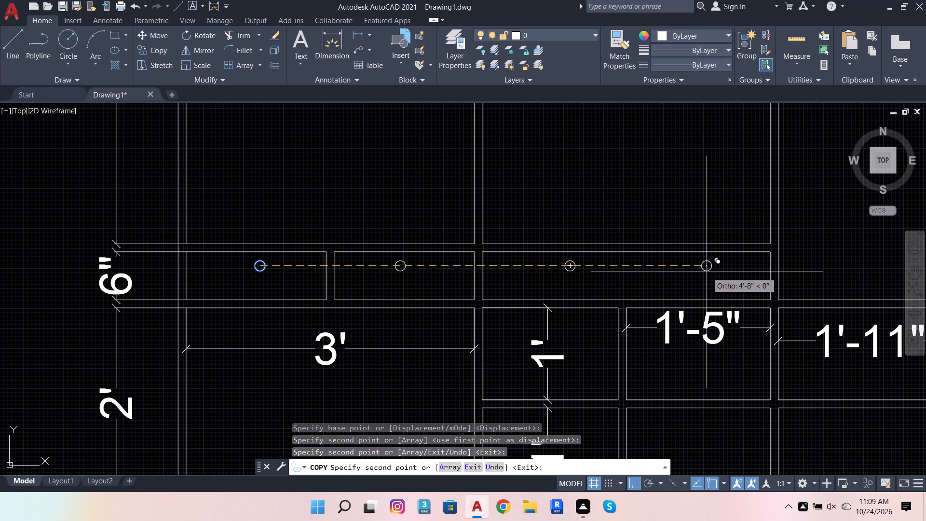
left_click(707, 272)
scroll(489, 290, "down", 3)
scroll(610, 292, "up", 2)
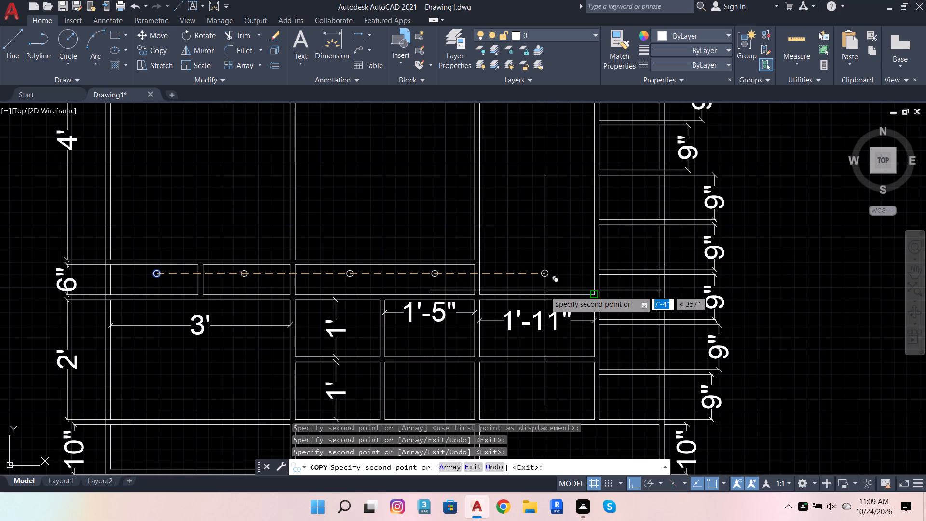
scroll(396, 291, "down", 1)
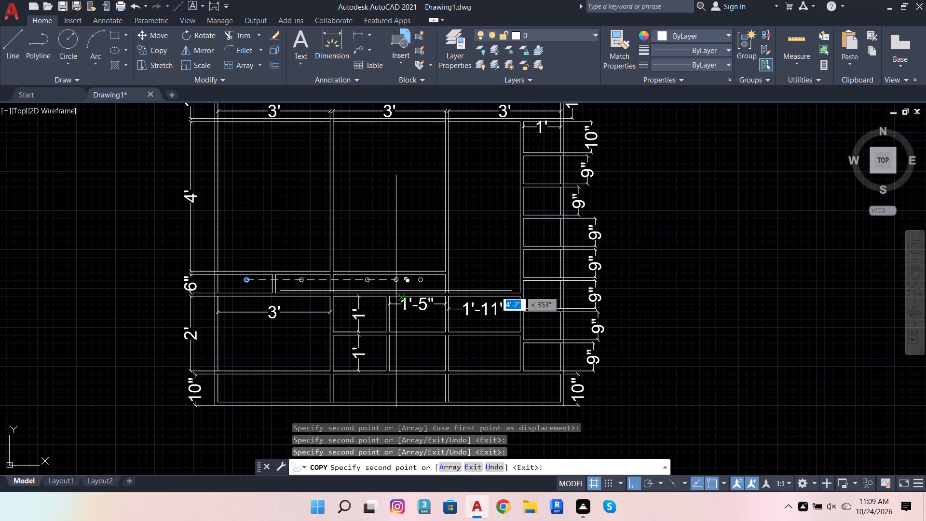
key("Escape")
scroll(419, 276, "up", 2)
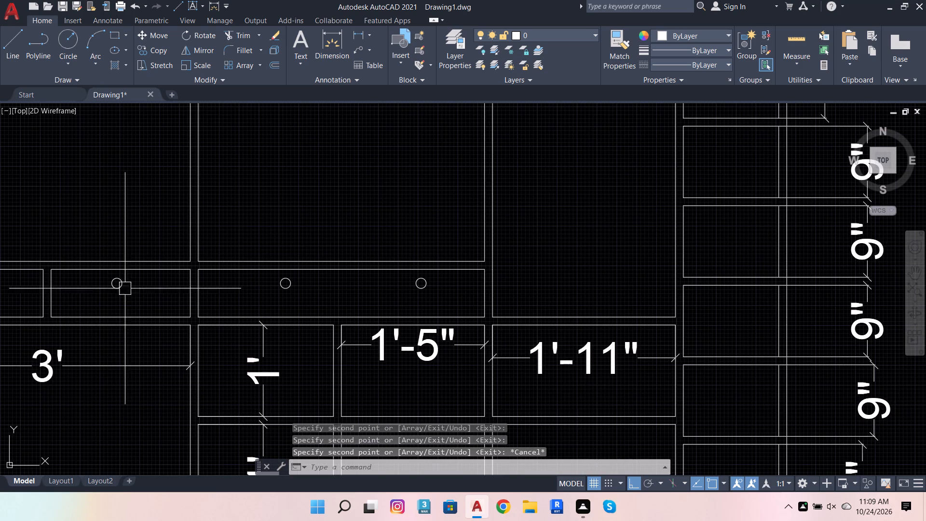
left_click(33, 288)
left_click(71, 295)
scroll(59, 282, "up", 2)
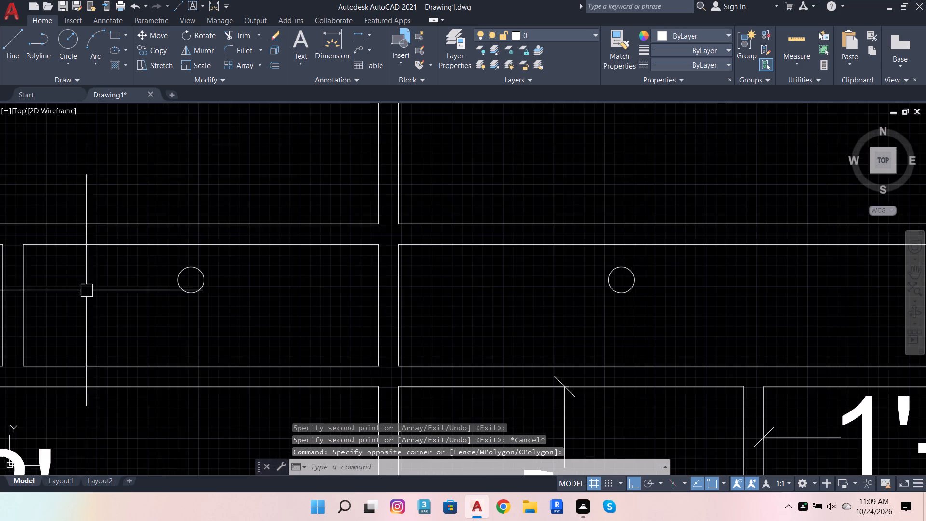
Draw a vertical line from the top-edge midpoint of the second column's wide shallow compartment down past its lower edge.
scroll(96, 293, "down", 6)
scroll(88, 300, "up", 2)
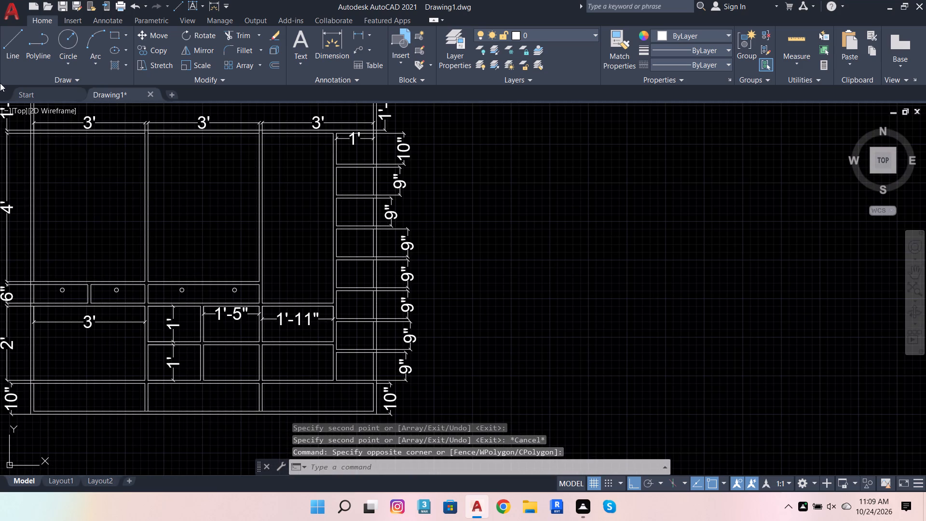
left_click(15, 46)
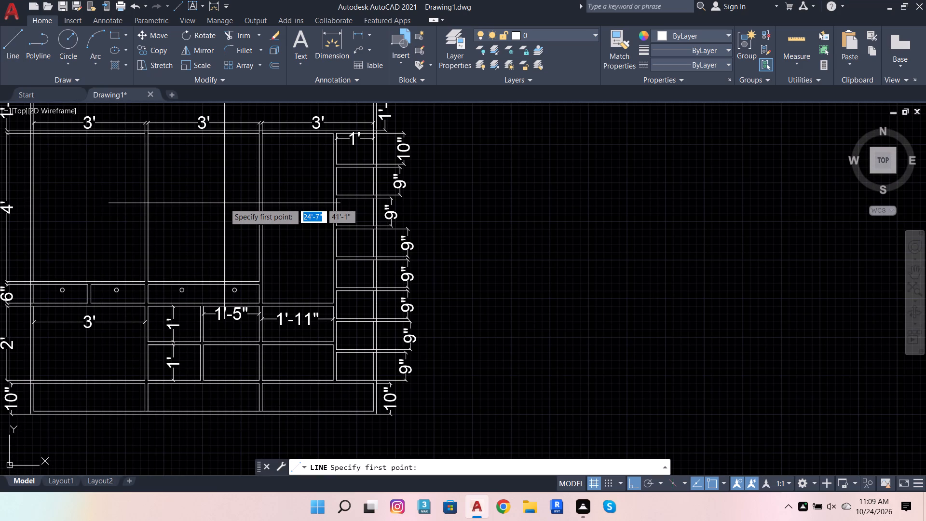
right_click(224, 203, "shift")
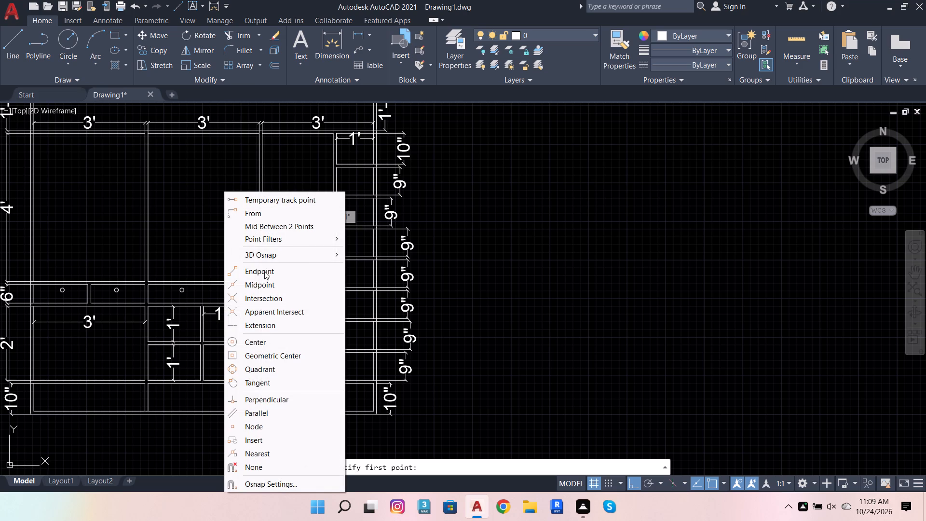
left_click(268, 286)
scroll(220, 293, "up", 4)
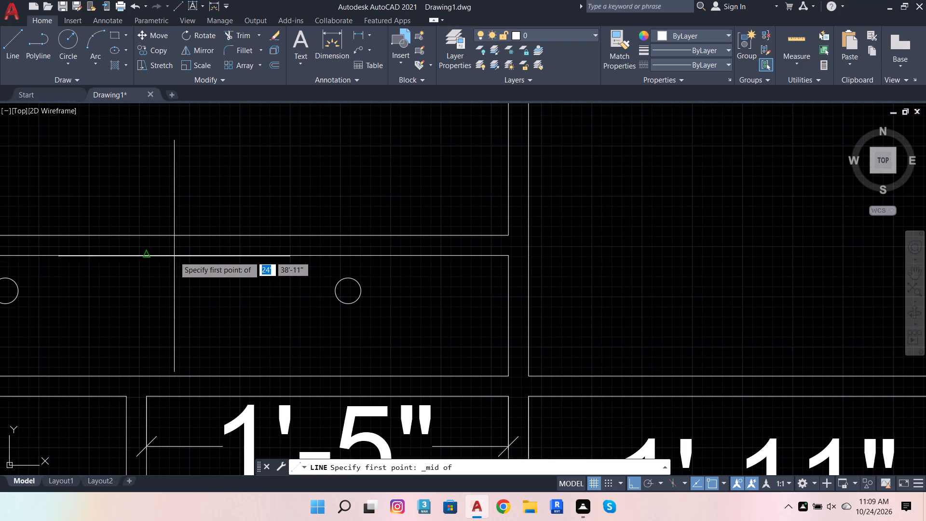
left_click(147, 254)
scroll(130, 375, "up", 2)
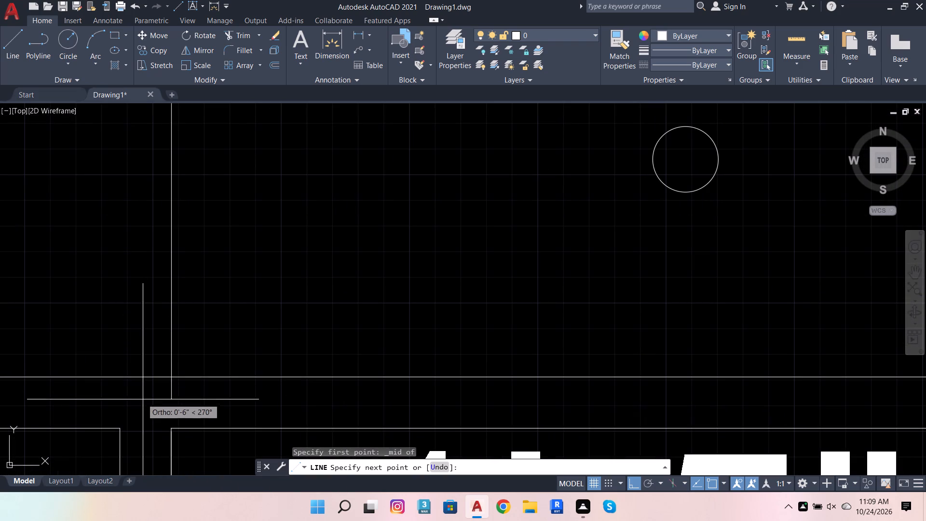
left_click(145, 403)
key("Escape")
key("Escape")
Offset the new vertical line 0.5" to each side and delete the original centre line.
left_click(169, 391)
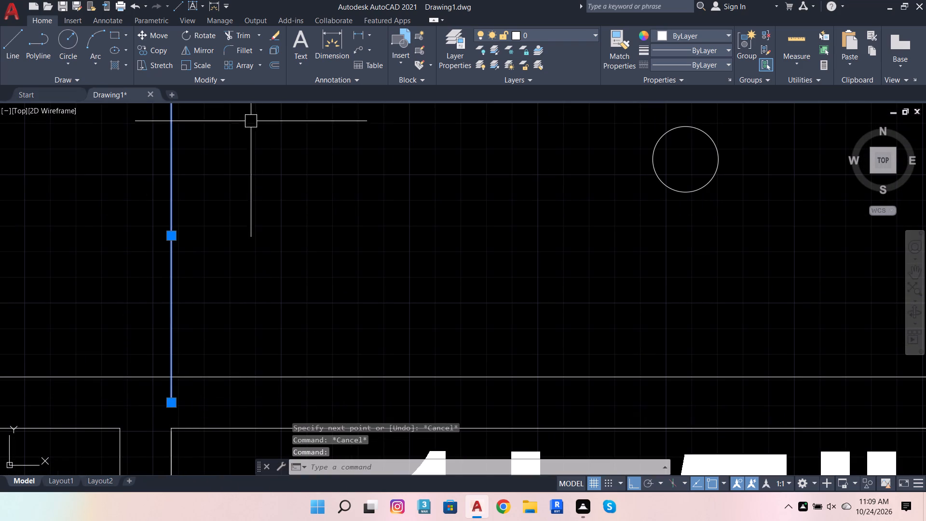
left_click(273, 64)
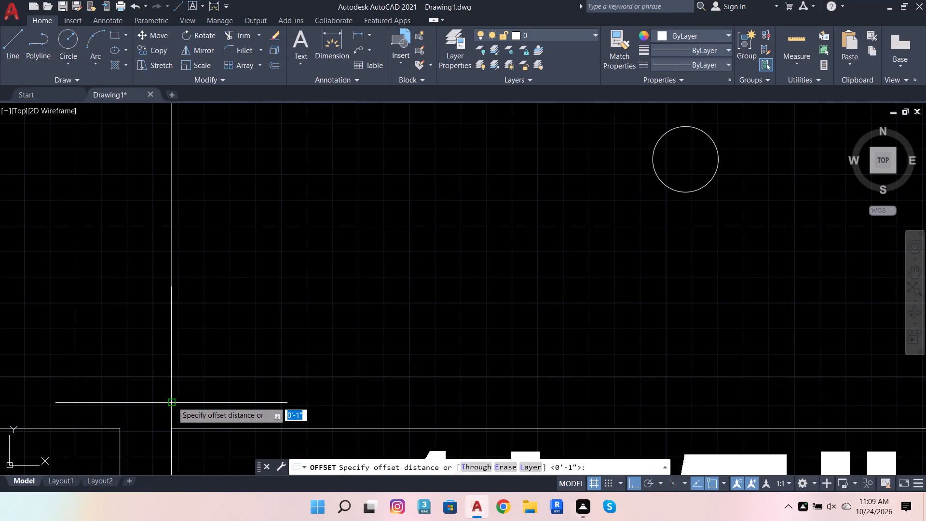
left_click(172, 401)
type(".5")
key("Return")
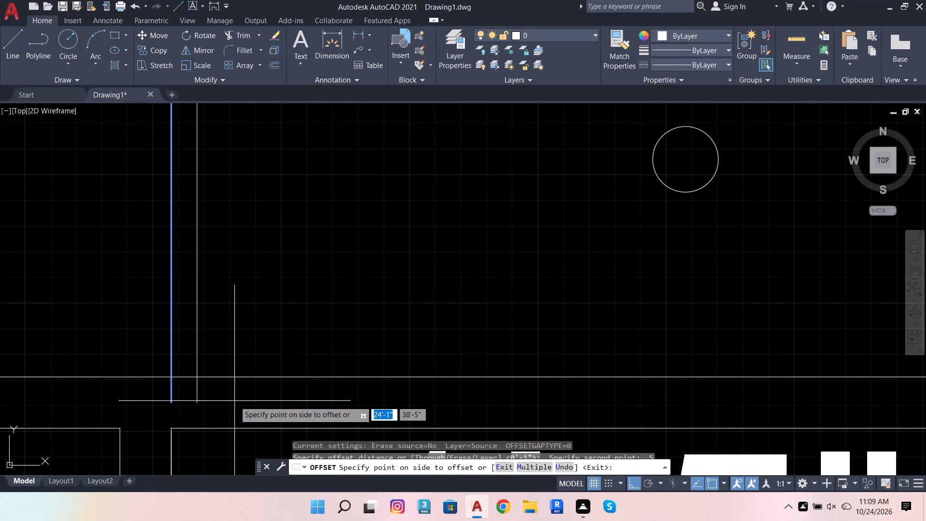
scroll(234, 401, "up", 1)
left_click(234, 401)
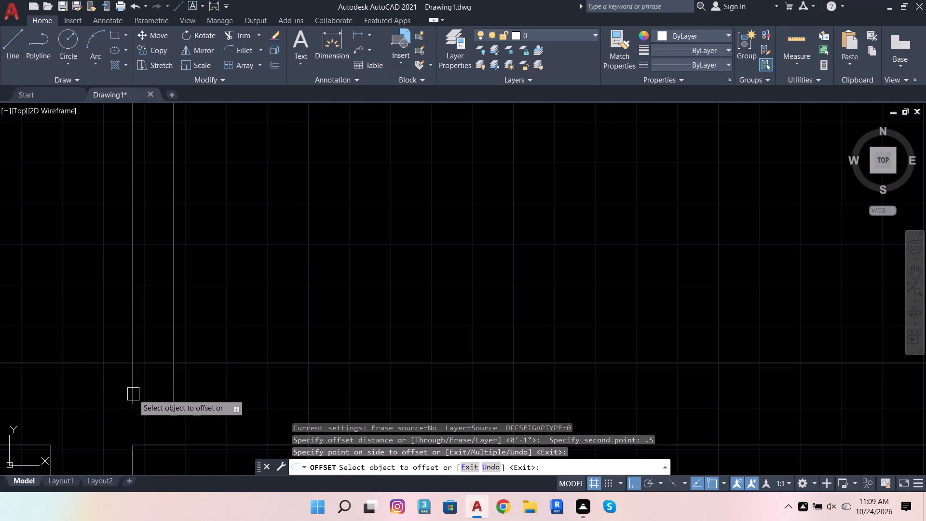
left_click(135, 394)
left_click(83, 399)
key("Escape")
scroll(198, 394, "down", 1)
key("Escape")
left_click(160, 389)
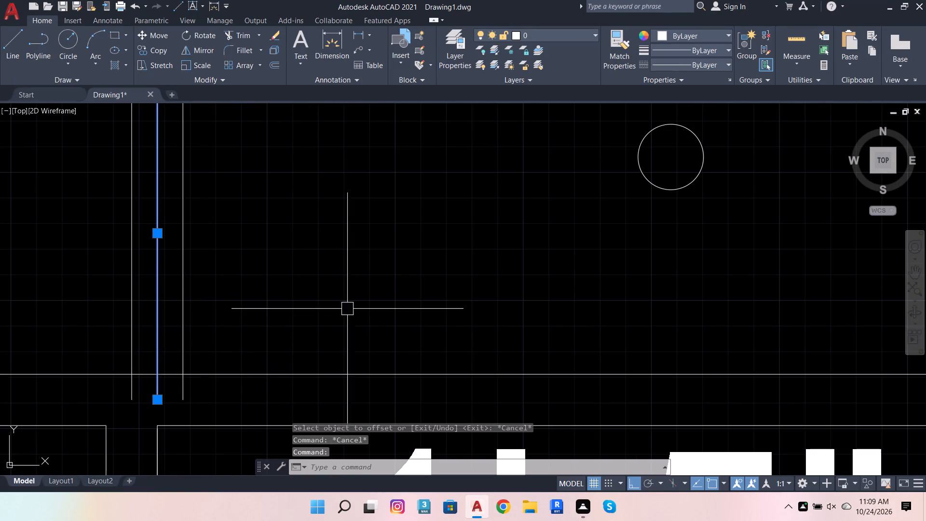
key("shift+Delete")
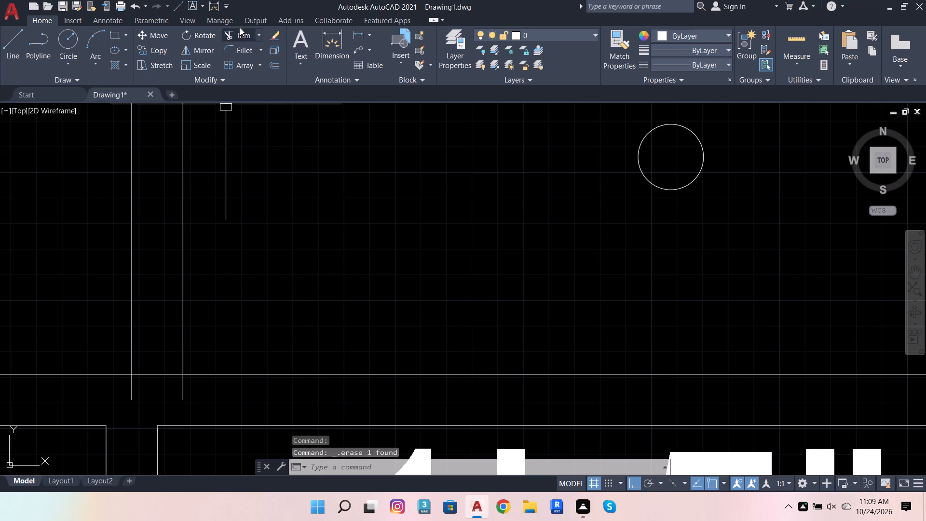
Trim the new divider's overhanging lower ends and the compartment's upper and lower edges between its two lines.
left_click(240, 27)
left_click(246, 35)
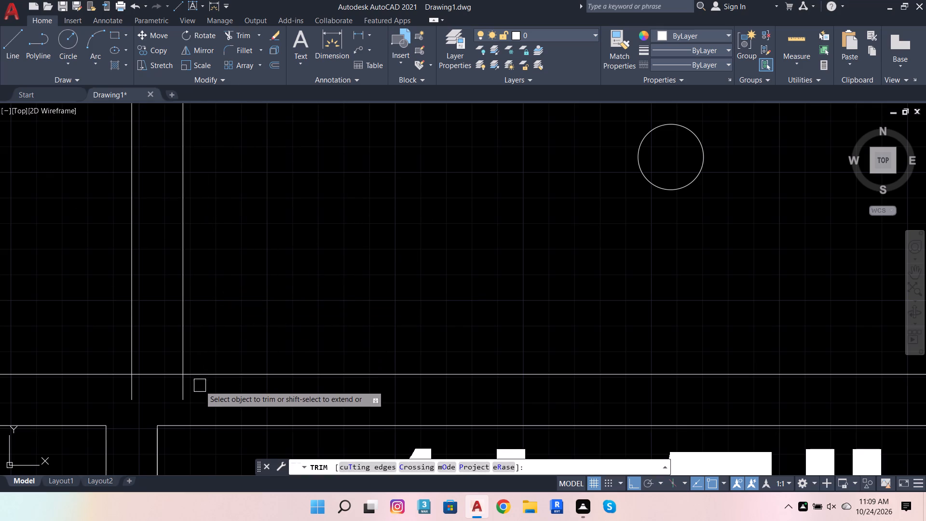
left_click(200, 386)
left_click(123, 392)
left_click(160, 380)
scroll(241, 405, "down", 5)
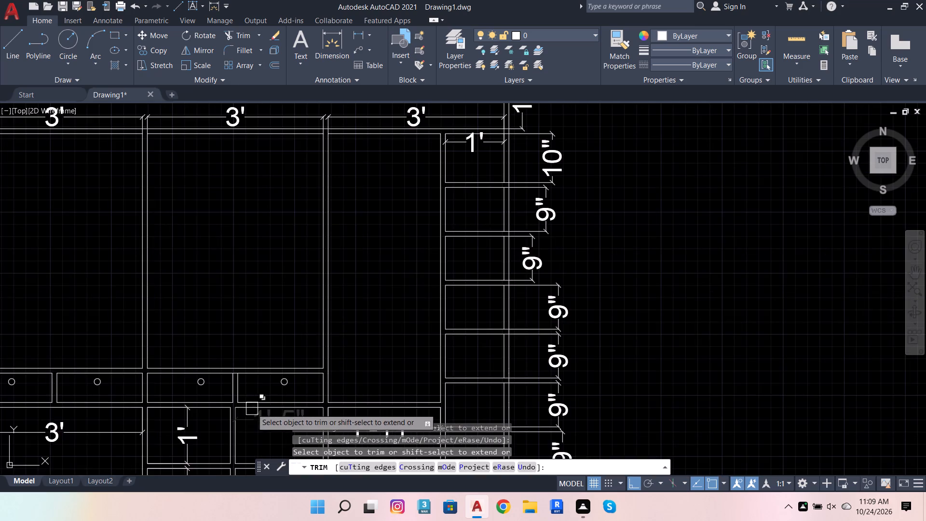
scroll(236, 385, "up", 3)
left_click(227, 335)
scroll(505, 361, "down", 2)
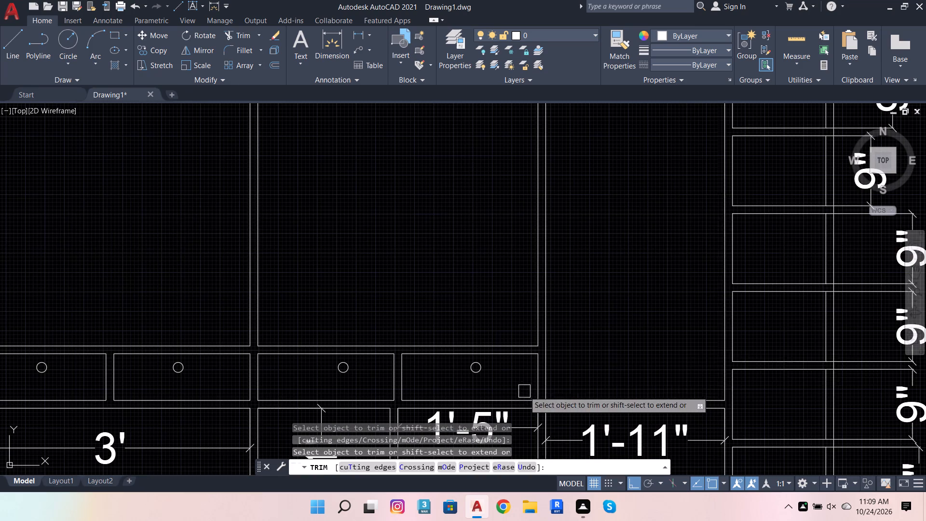
key("Escape")
key("Escape")
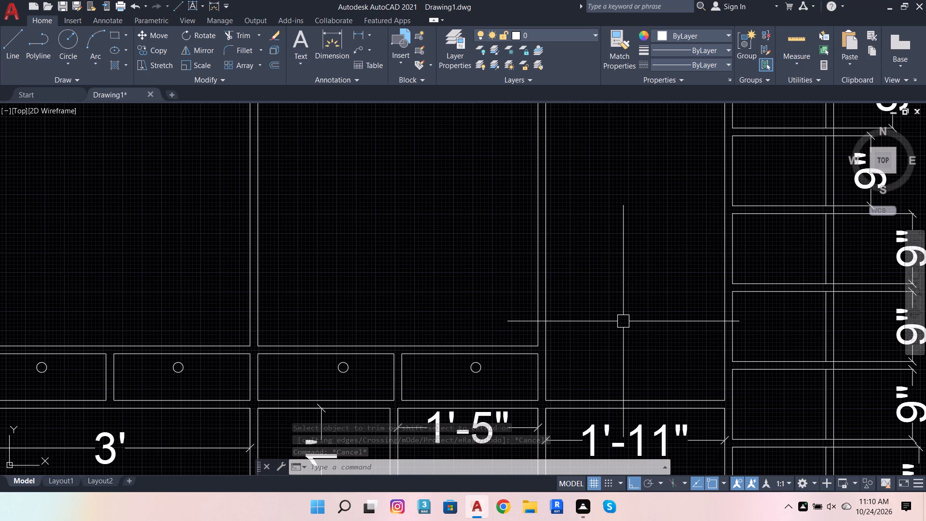
key("Escape")
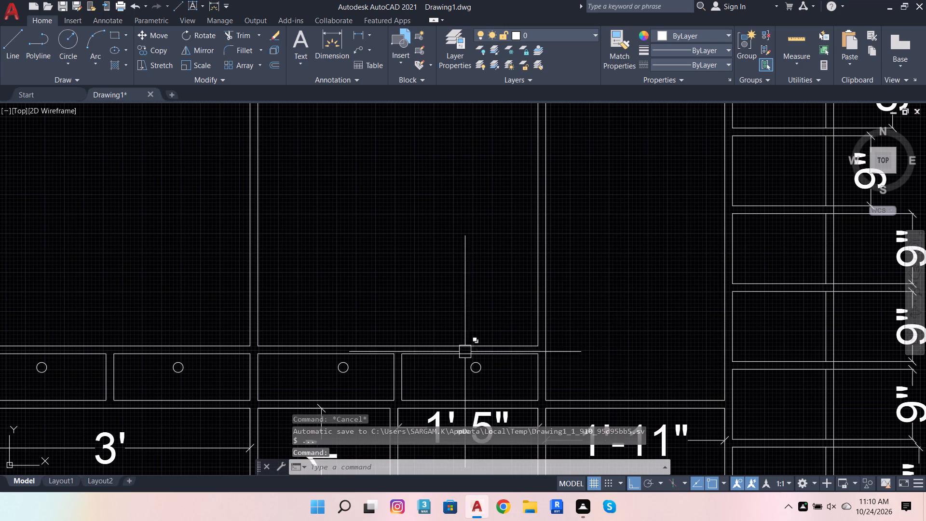
Set the TEXTSIZE default text height to 4.
scroll(465, 352, "down", 1)
type("TEX")
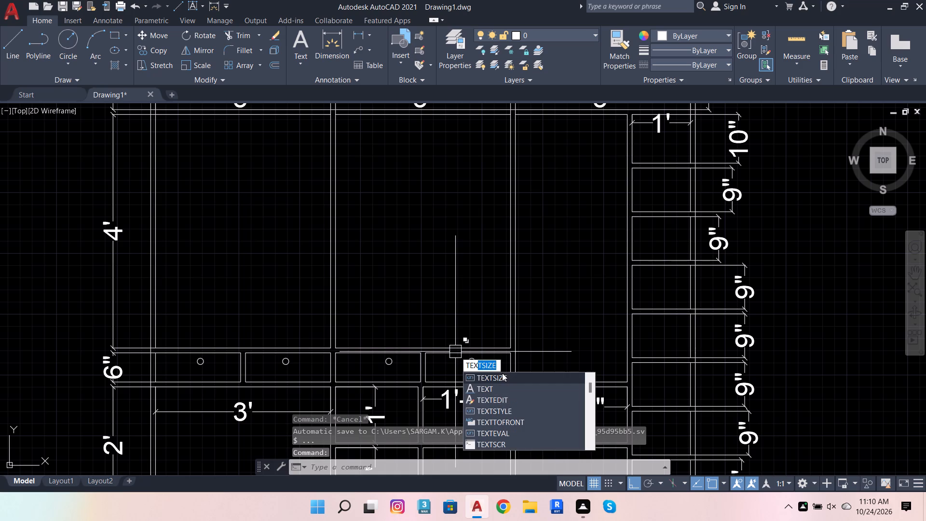
left_click(502, 373)
left_click(530, 465)
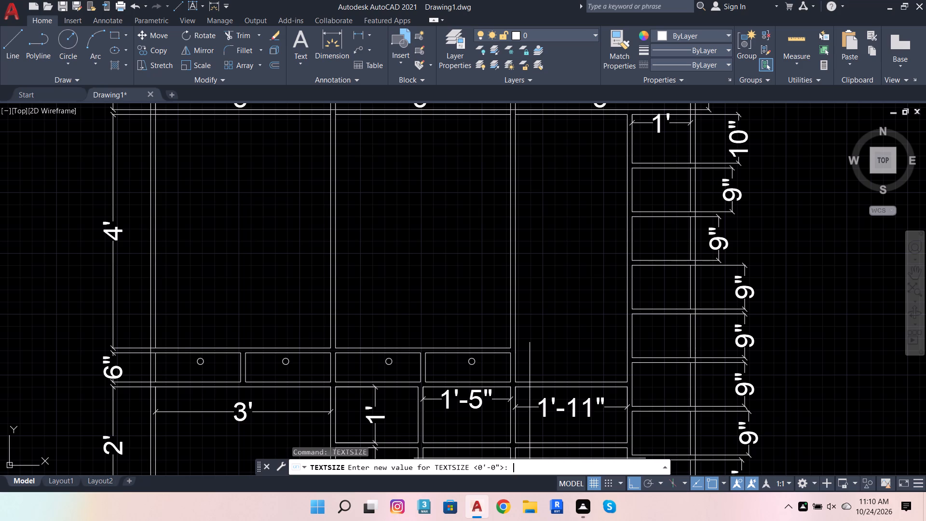
key("4")
key("Return")
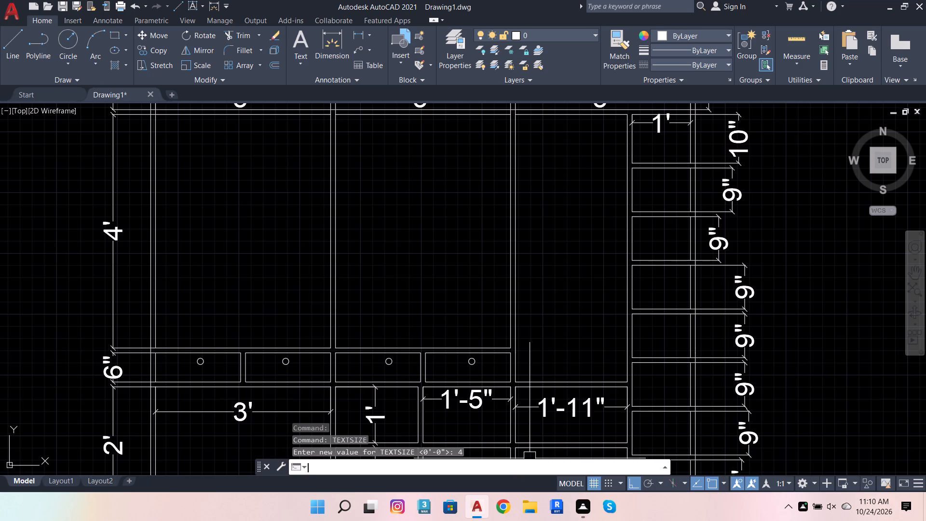
Add the multiline text OPEN inside the 1'-11" wide compartment, just below its width dimension.
left_click(305, 38)
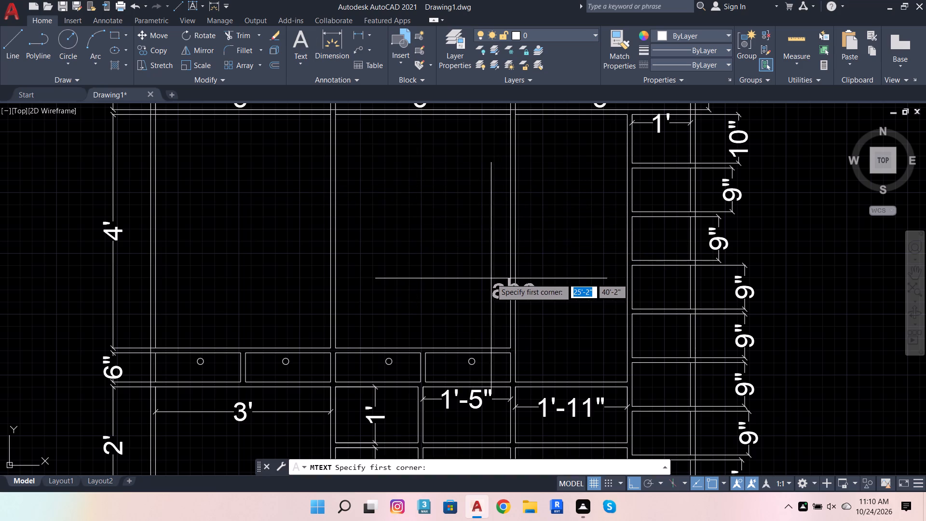
scroll(523, 284, "down", 2)
scroll(545, 341, "up", 4)
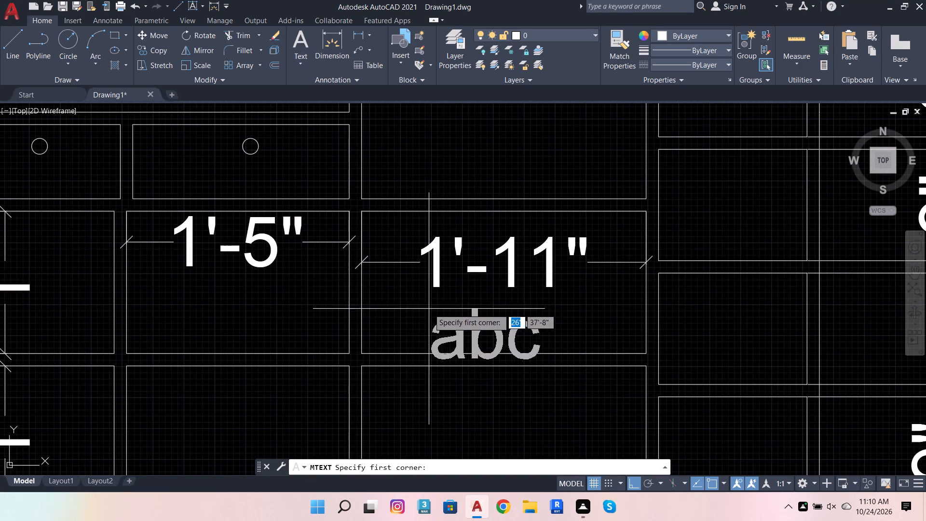
left_click(400, 291)
left_click(604, 329)
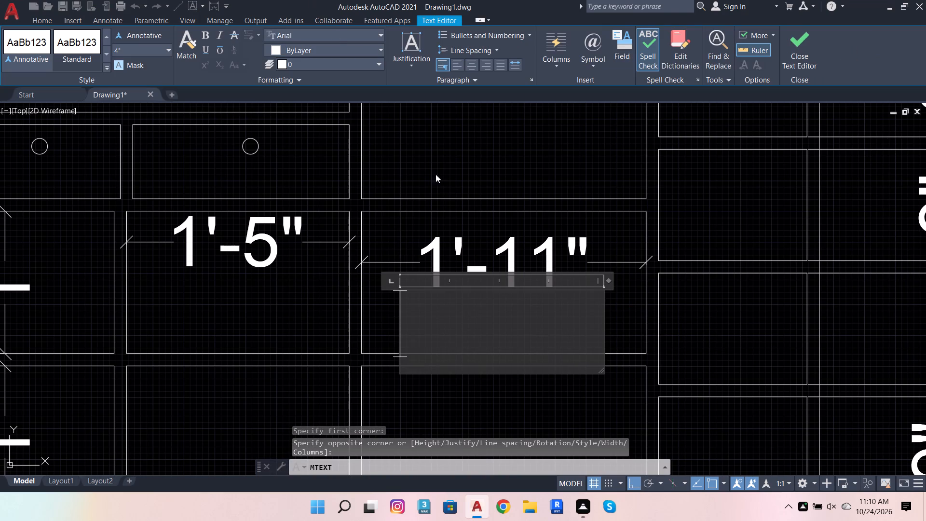
type("OP")
type("EN")
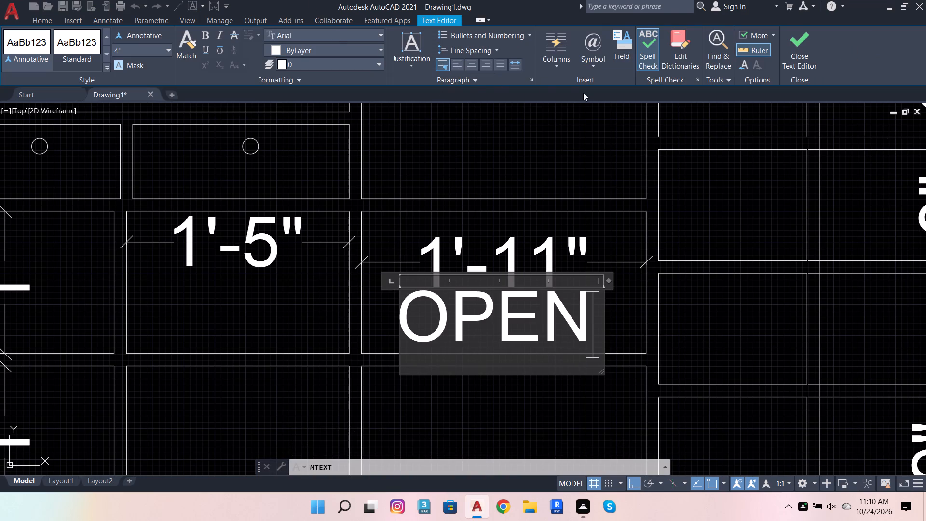
left_click(711, 315)
Copy the OPEN label straight down about 11" into the compartment directly below.
left_click(552, 310)
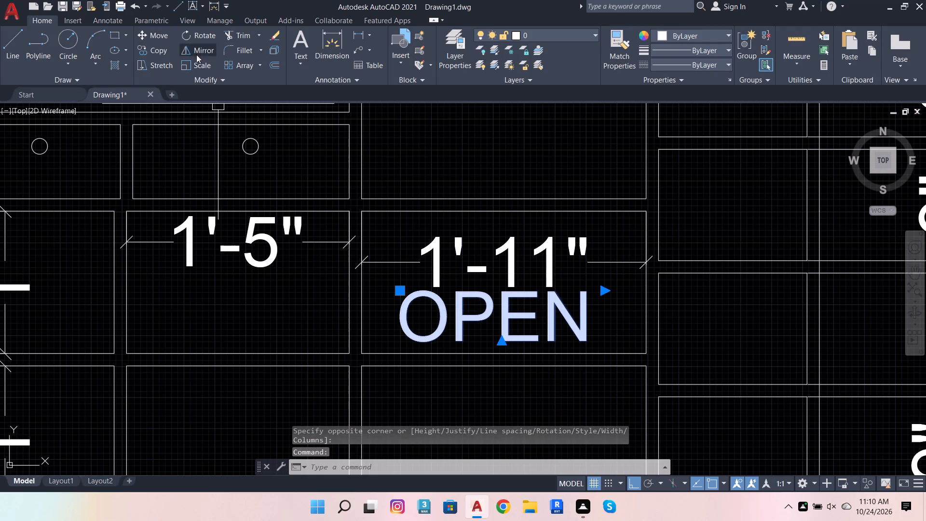
left_click(150, 50)
left_click(450, 314)
scroll(519, 247, "down", 3)
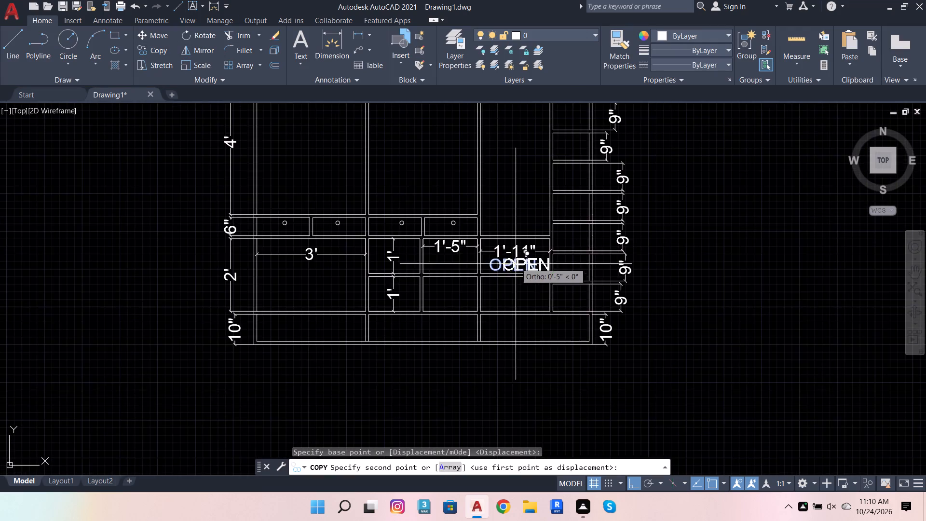
scroll(507, 296, "up", 2)
left_click(506, 297)
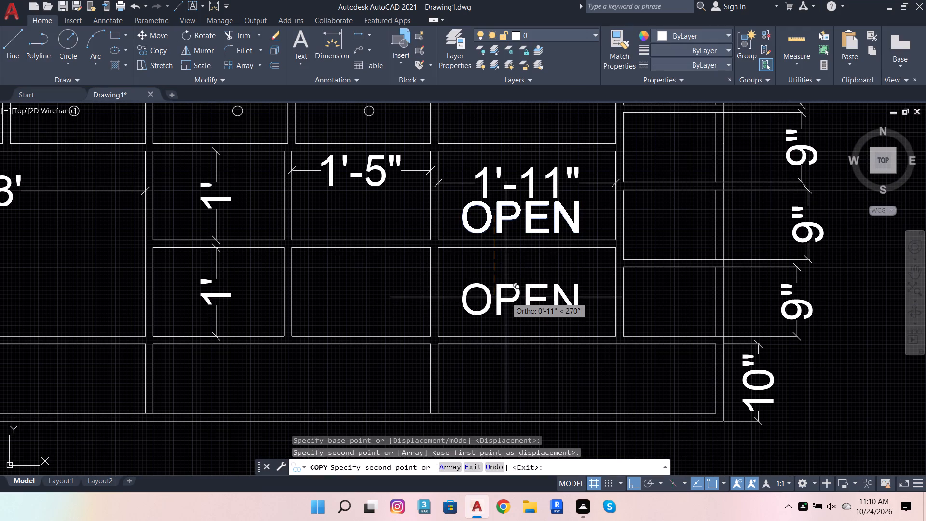
key("Escape")
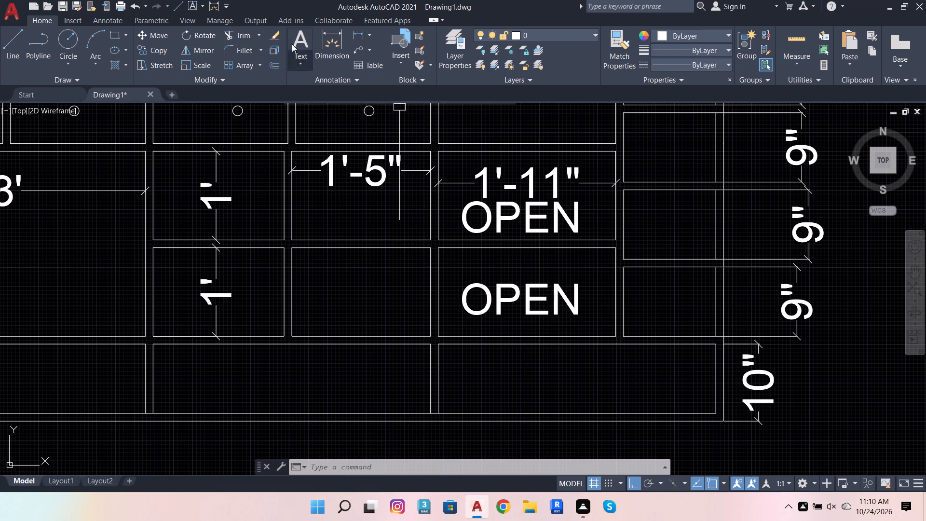
Delete the four vertical divider lines inside the 10" high bottom row of the frame.
scroll(465, 284, "down", 2)
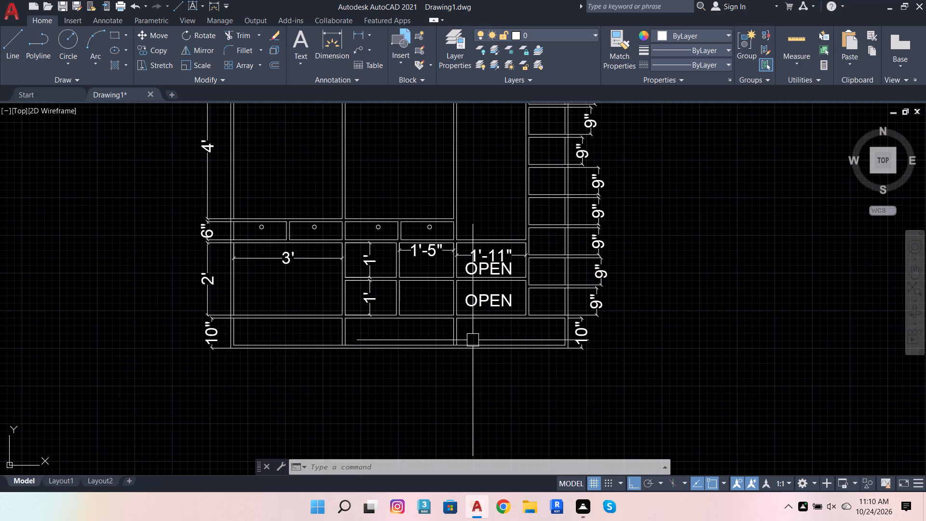
scroll(472, 341, "up", 1)
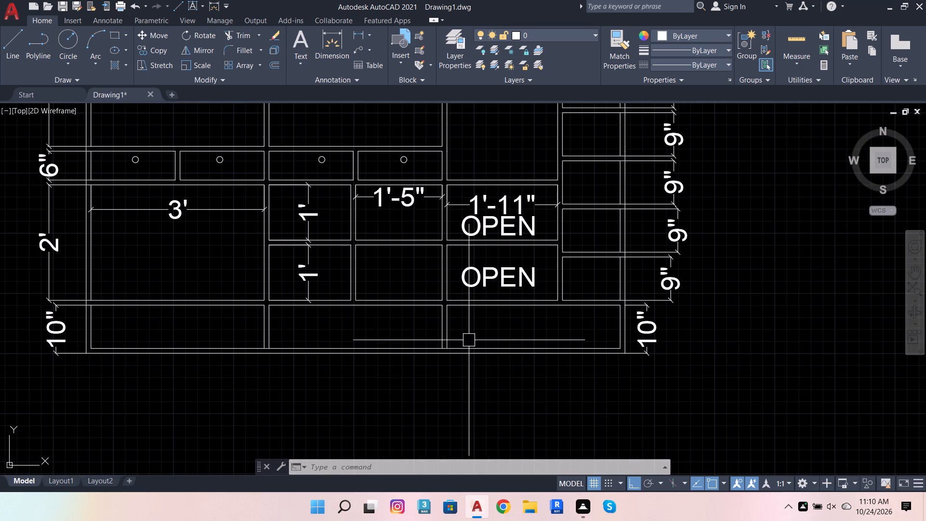
left_click(469, 335)
left_click(203, 331)
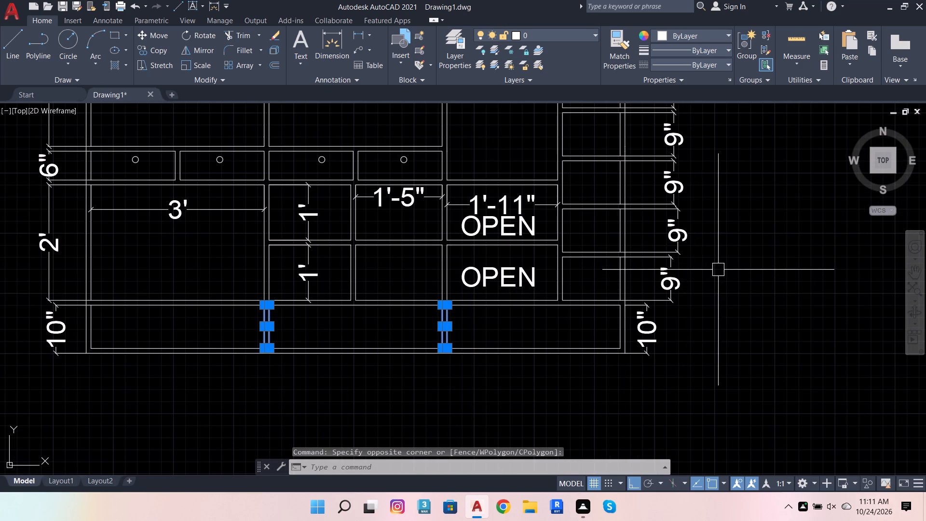
key("shift+Delete")
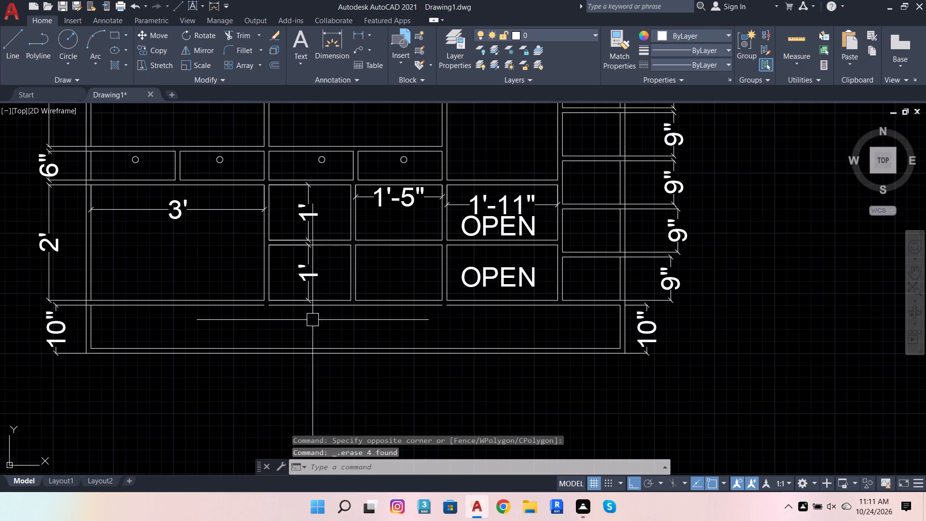
Join the four upper-edge segments of the 10" high bottom compartment into one continuous line.
scroll(308, 320, "up", 2)
left_click(159, 285)
left_click(263, 286)
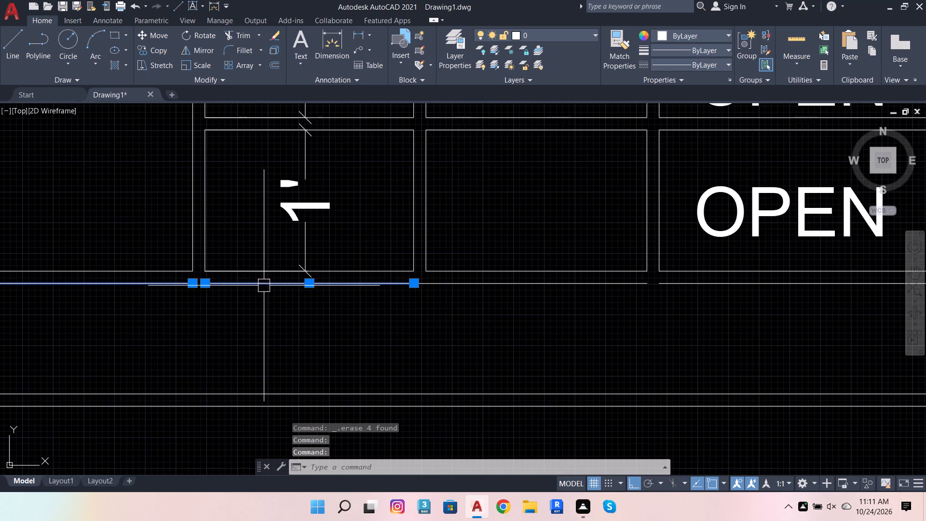
scroll(329, 344, "down", 4)
scroll(416, 345, "up", 3)
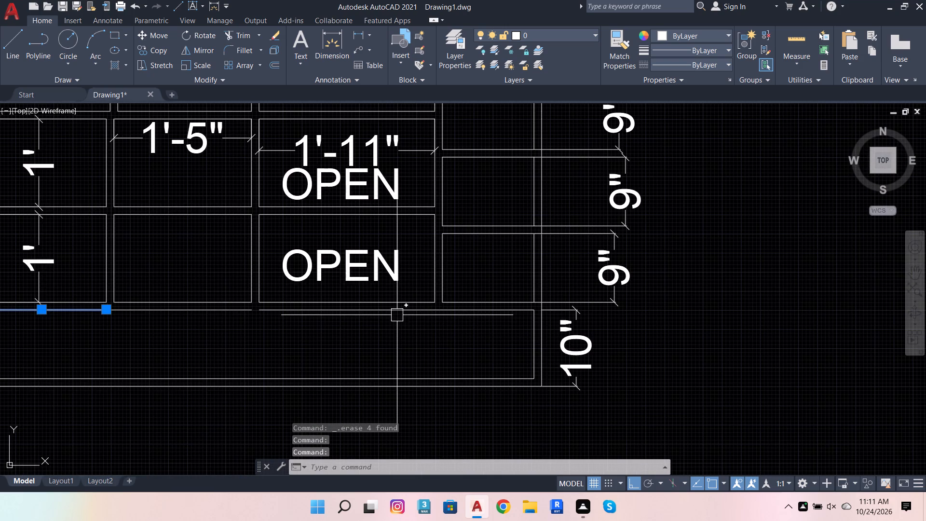
left_click(397, 314)
left_click(224, 313)
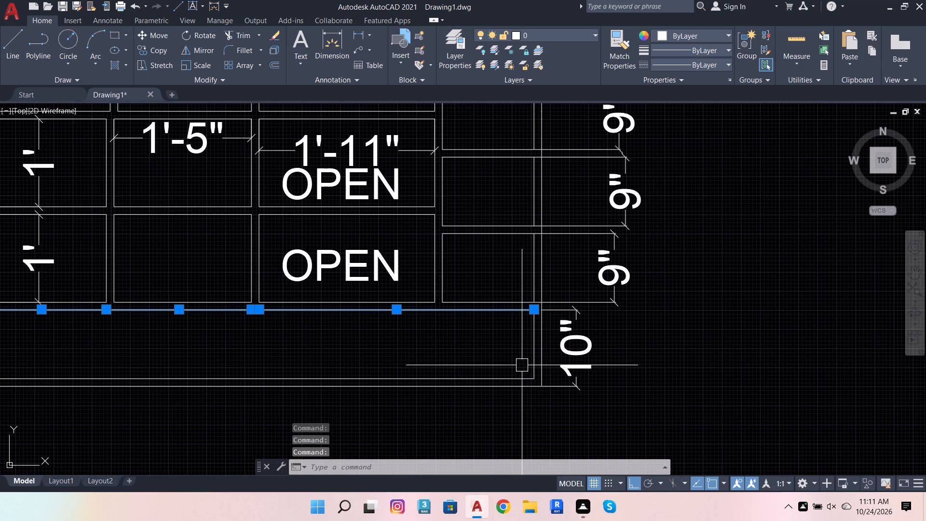
key("j")
key("Return")
scroll(552, 346, "down", 2)
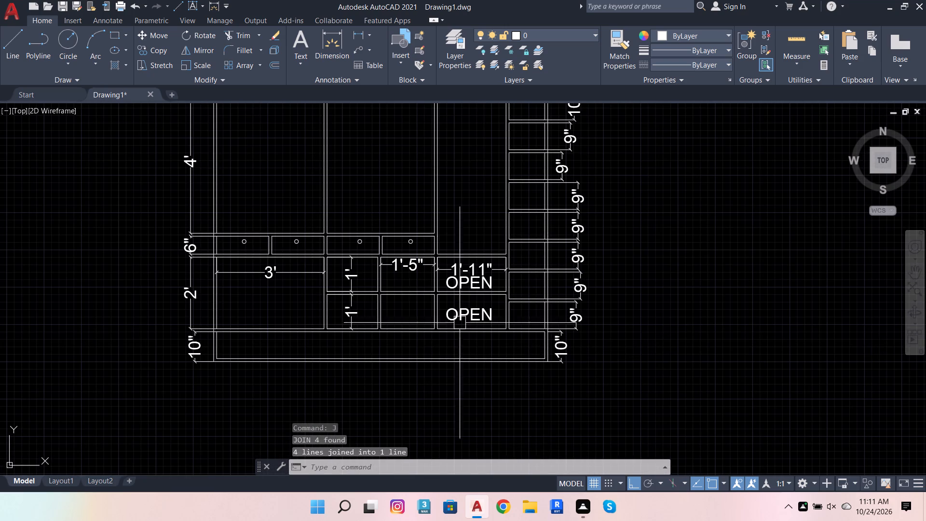
Add the centred multiline text SHOE RACK inside the 10" high bottom compartment of the frame.
left_click(305, 36)
scroll(383, 356, "up", 2)
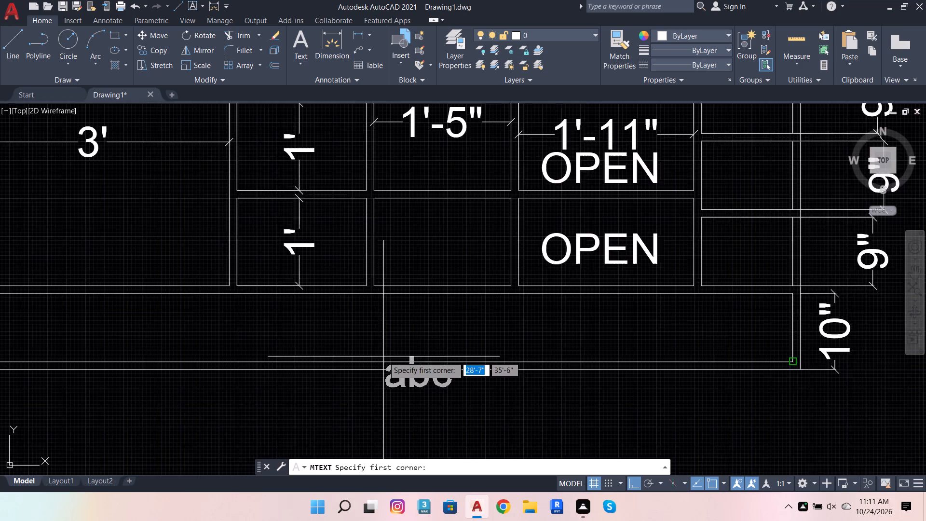
scroll(383, 356, "up", 1)
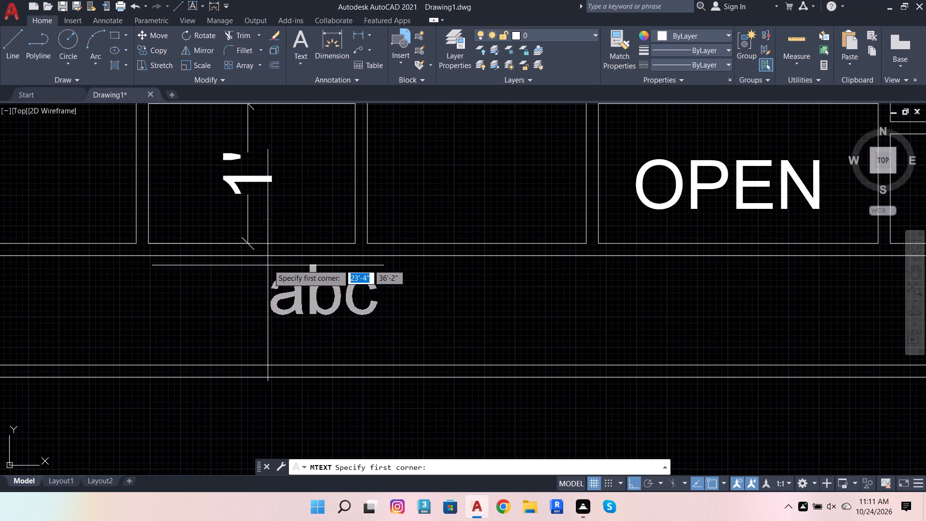
scroll(295, 248, "down", 4)
scroll(260, 273, "up", 4)
left_click(279, 183)
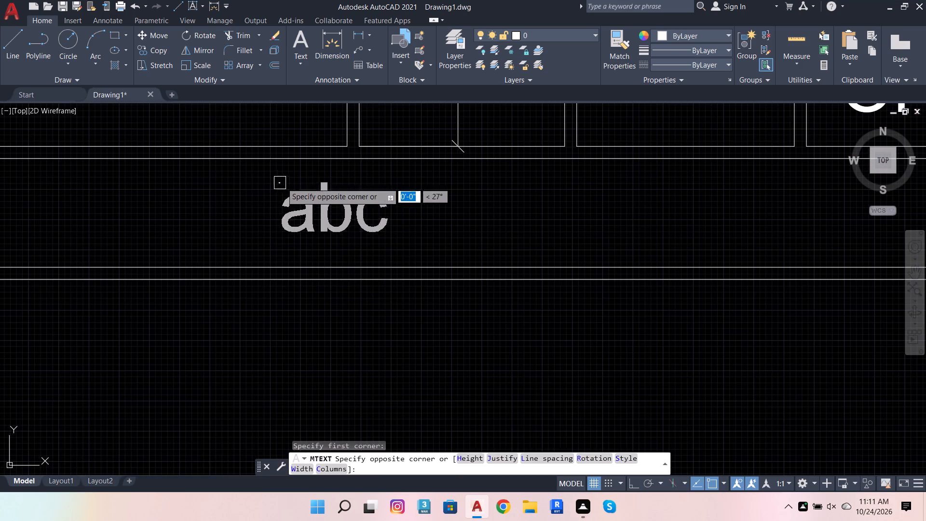
scroll(379, 213, "down", 2)
left_click(563, 224)
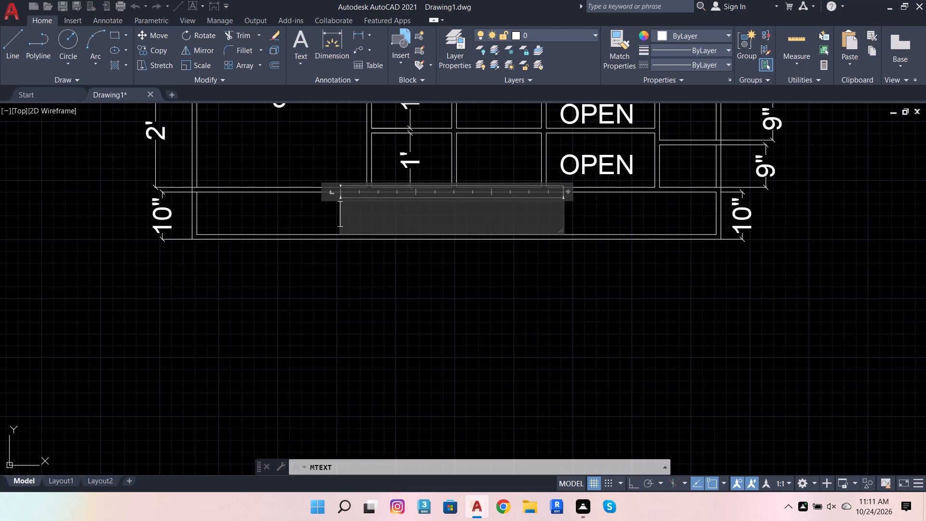
left_click(477, 65)
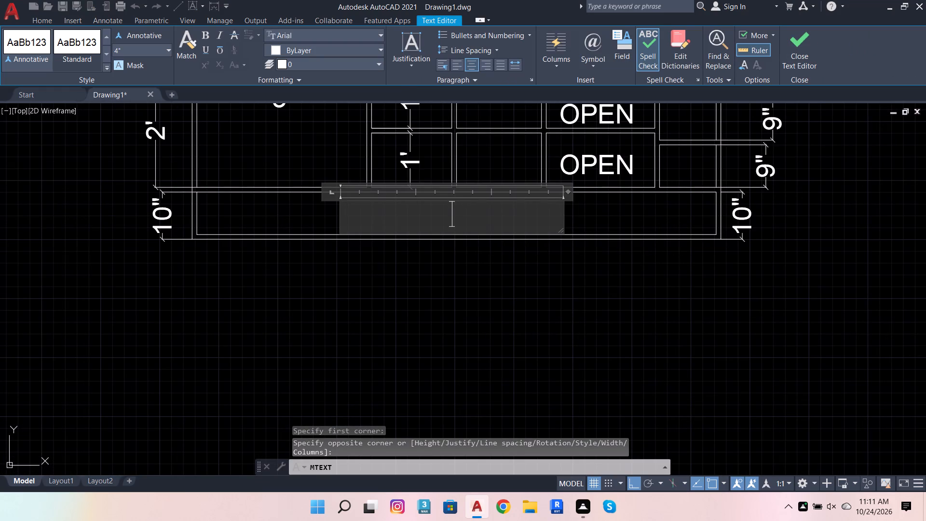
left_click(472, 210)
scroll(494, 231, "up", 2)
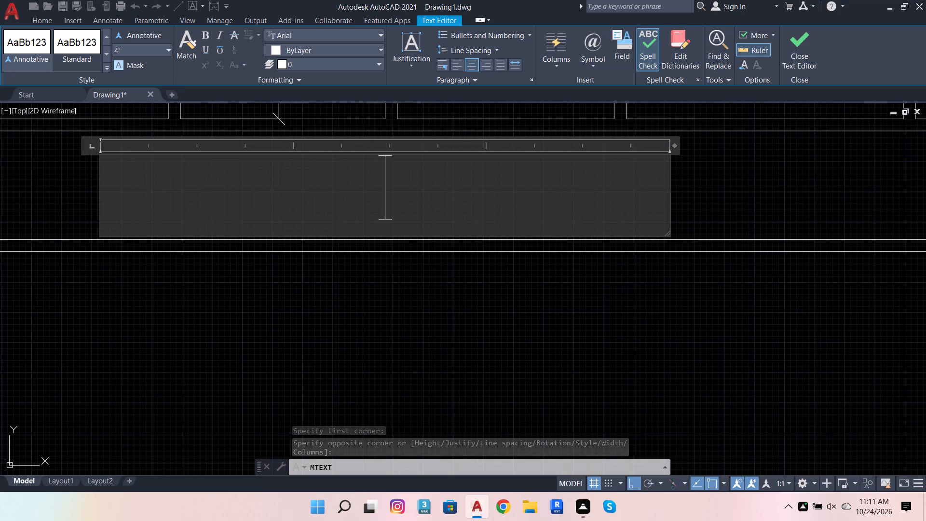
type("SHO")
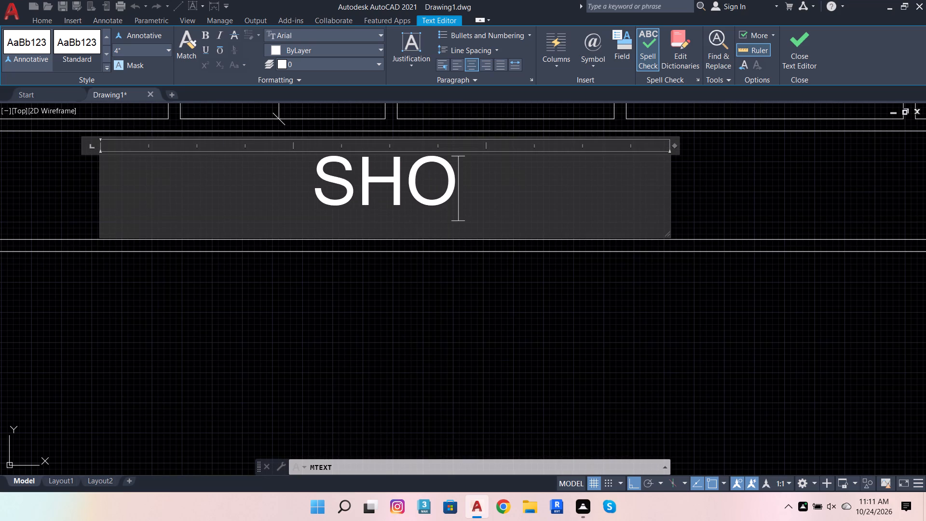
key("e")
key("space")
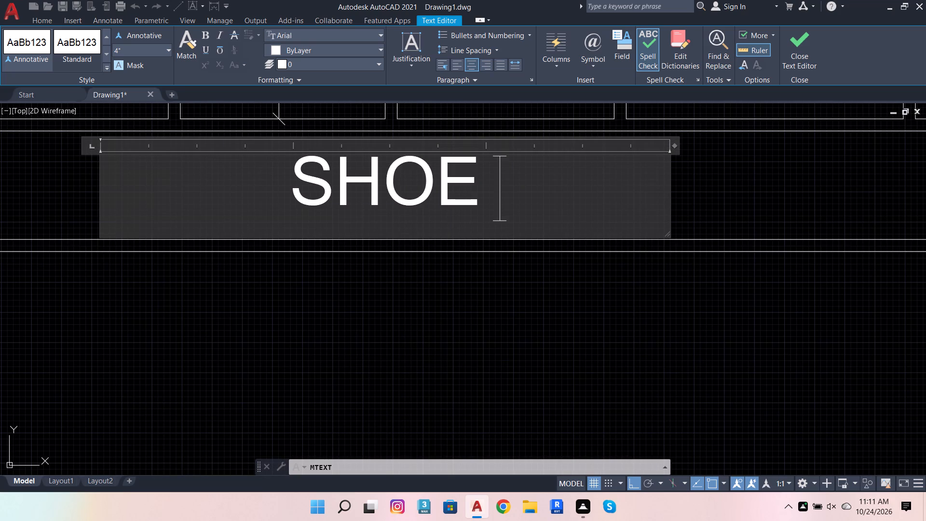
type("RAC")
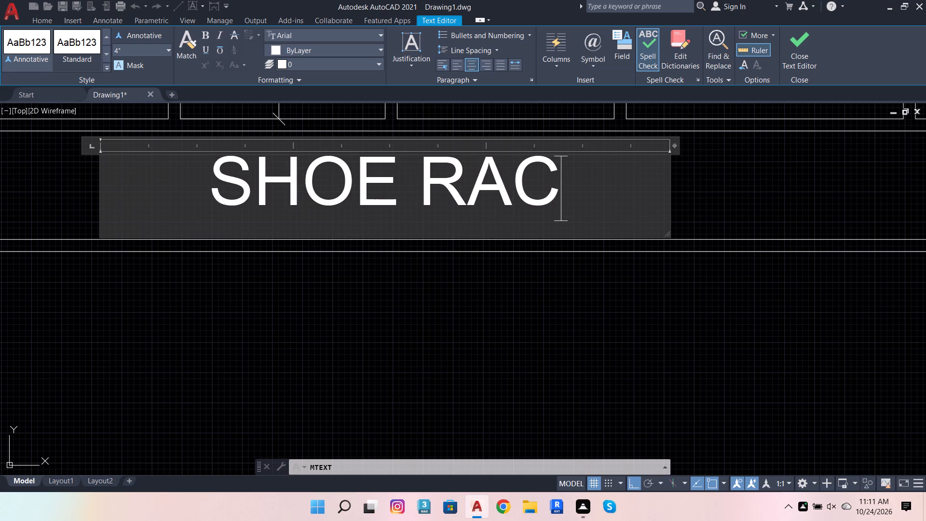
key("k")
scroll(540, 214, "down", 4)
scroll(538, 243, "up", 2)
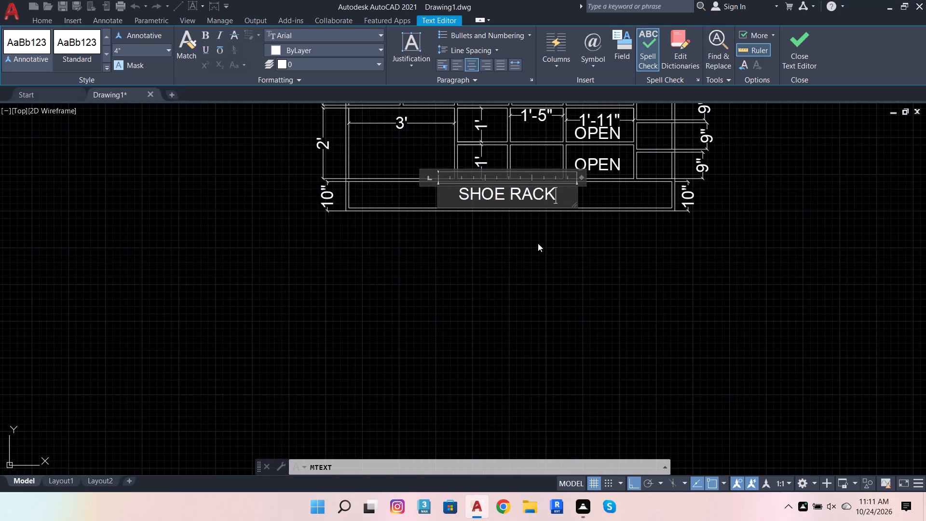
left_click(538, 243)
Start saving the drawing and choose the work folder inside fuji interior on drive D: as the location.
scroll(531, 272, "down", 3)
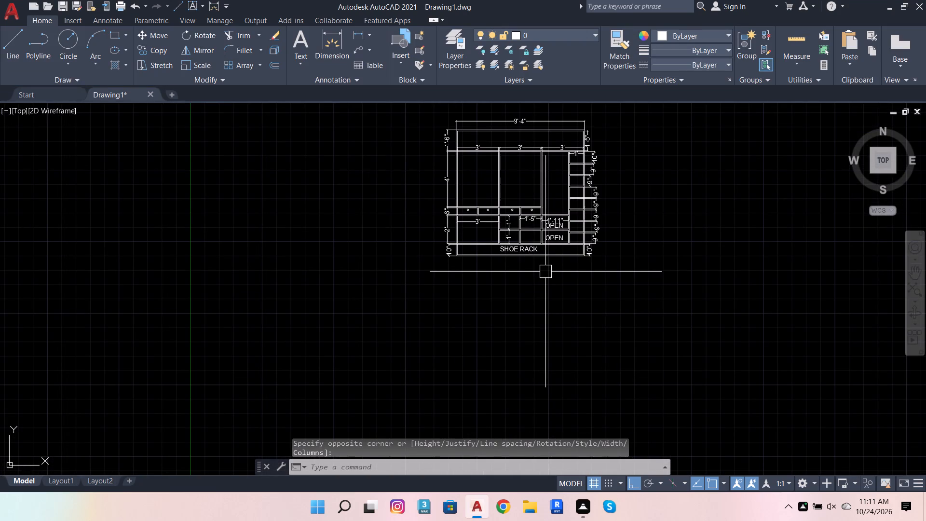
scroll(529, 307, "down", 1)
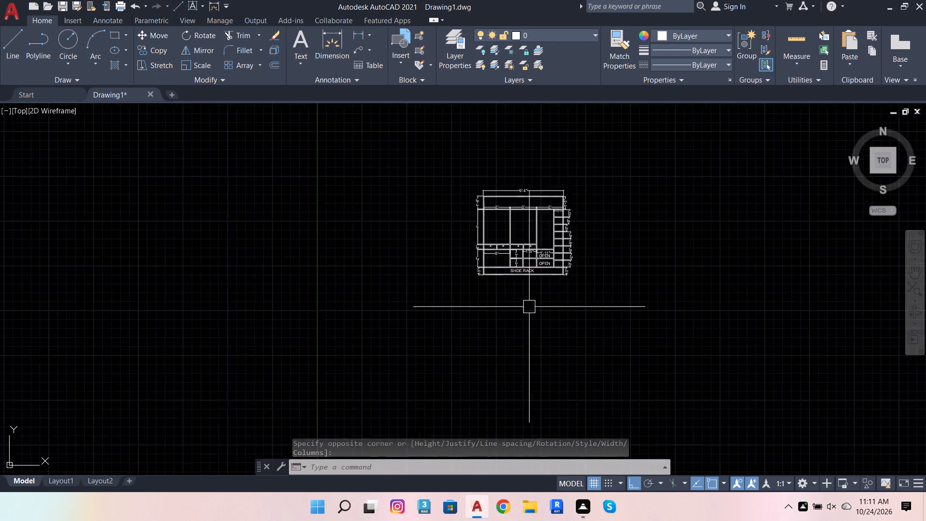
scroll(529, 310, "down", 1)
scroll(539, 278, "up", 3)
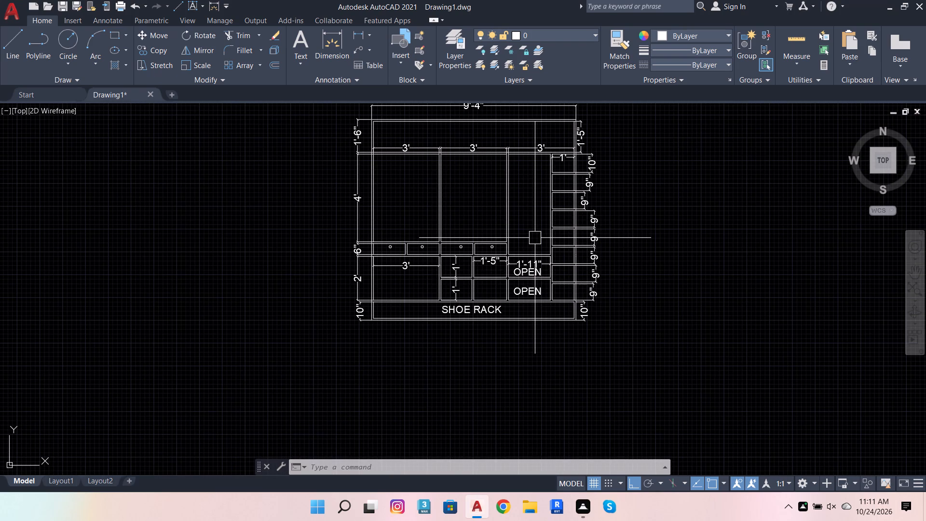
key("ctrl+s")
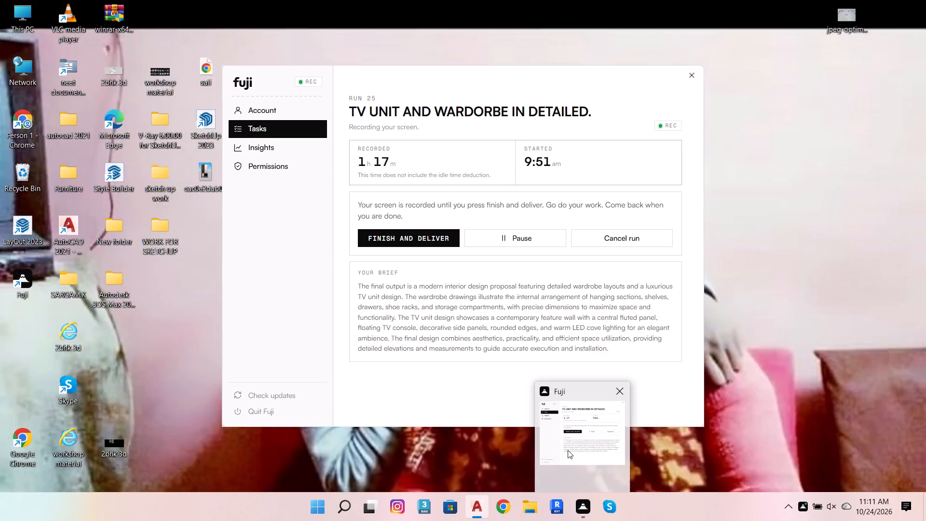
double_click(301, 219)
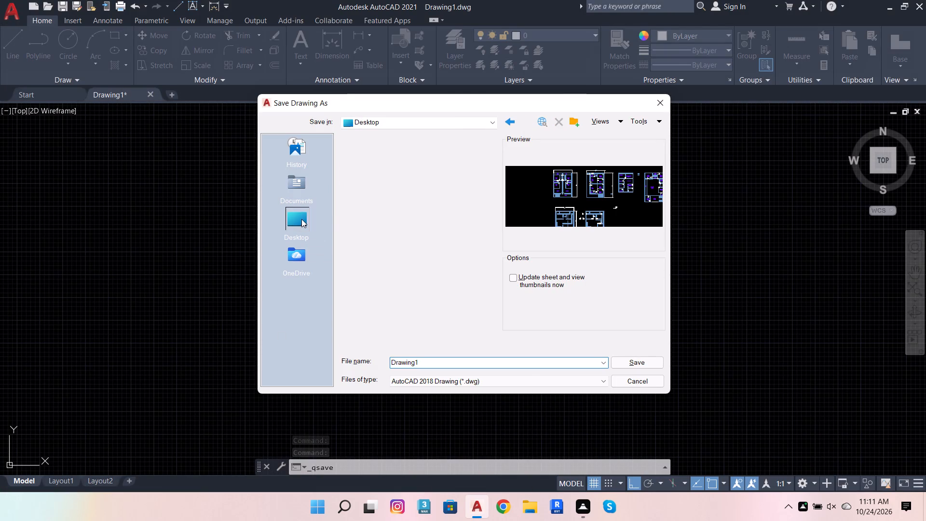
double_click(425, 163)
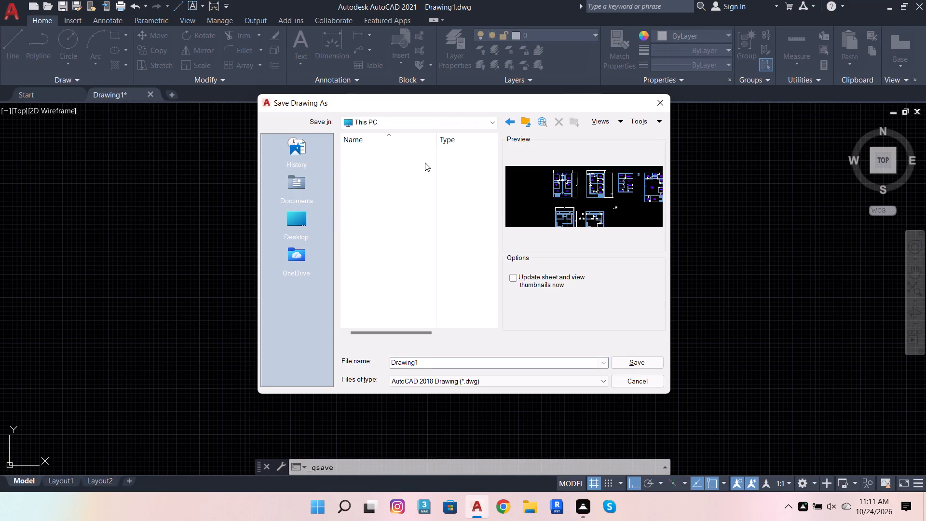
double_click(420, 257)
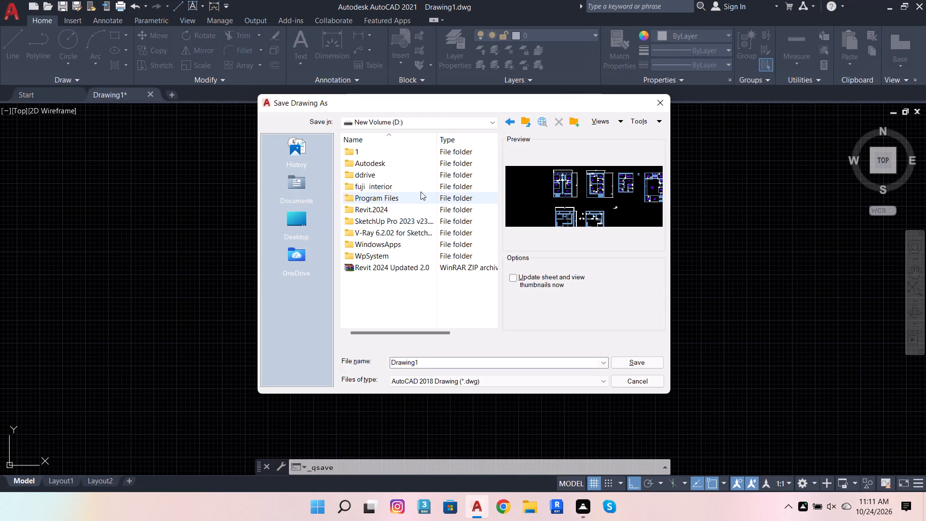
double_click(423, 184)
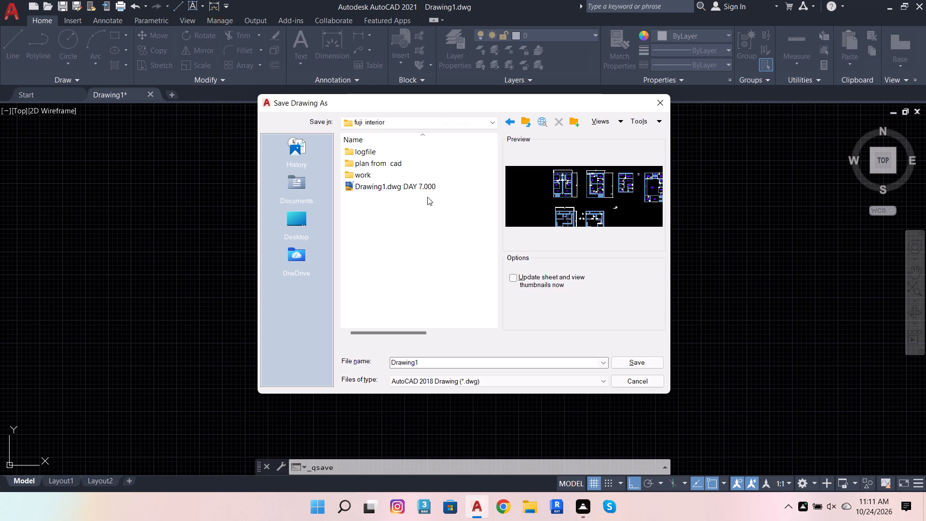
double_click(424, 173)
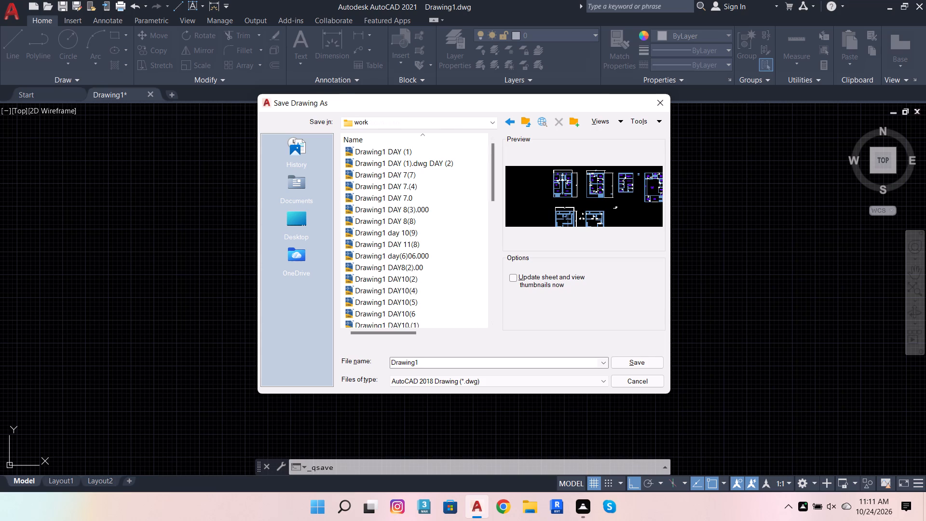
Name the file Drawing1 DAY (3) and save it as an AutoCAD 2018 drawing.
double_click(492, 362)
left_click(463, 365)
scroll(431, 372, "up", 4)
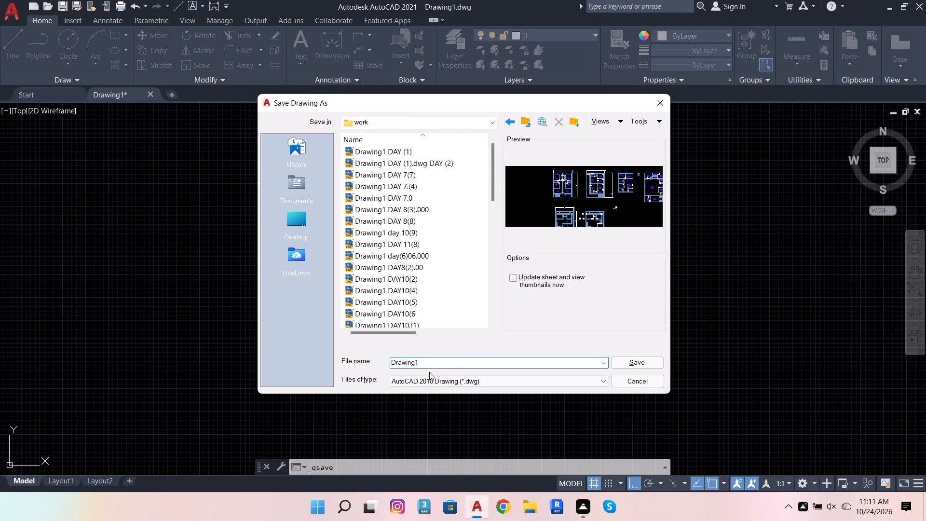
key("space")
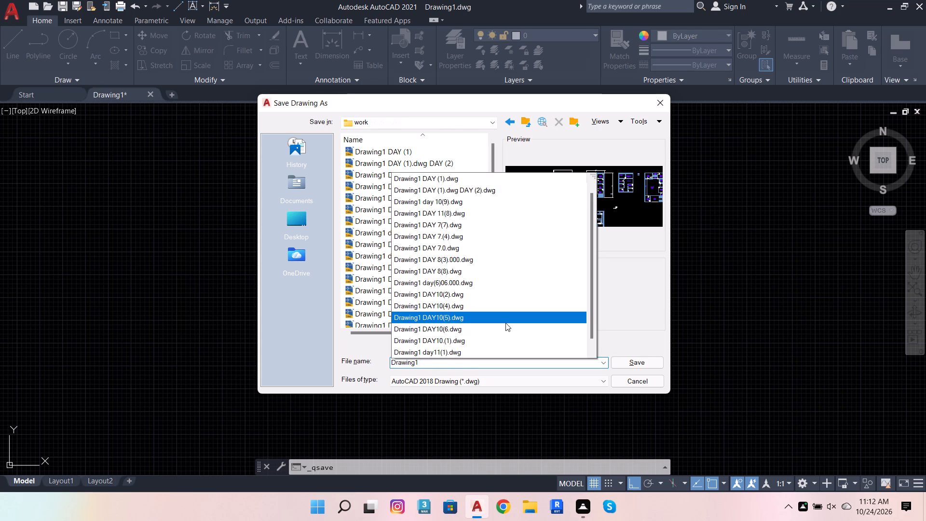
left_click(425, 366)
type("DA")
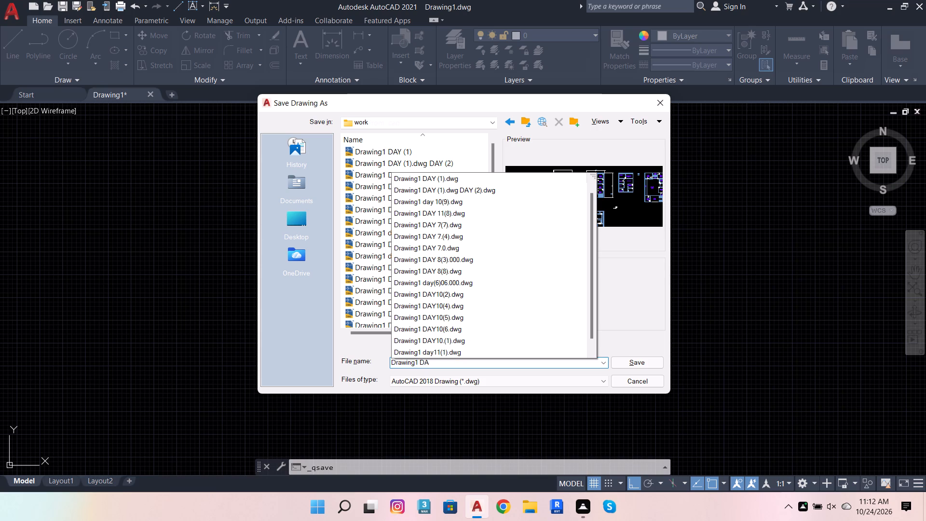
type("Y")
key("space")
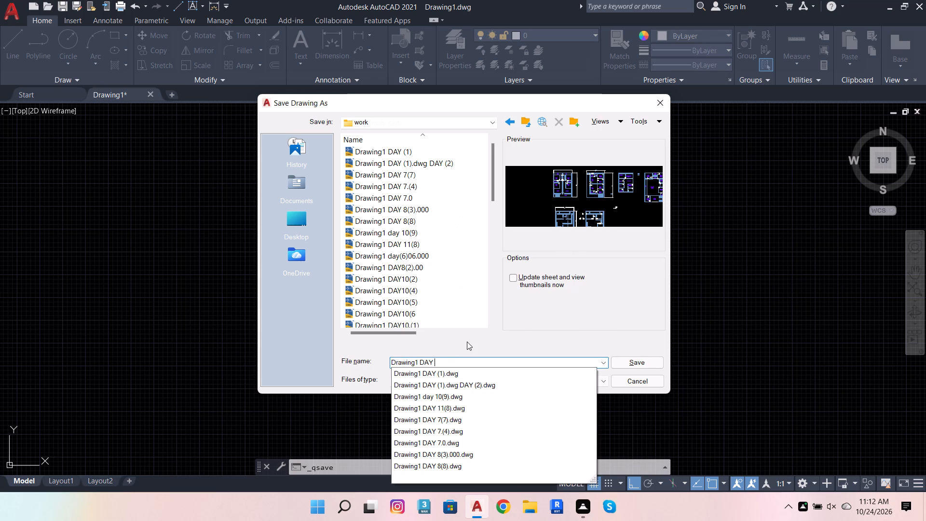
key("shift+parenleft")
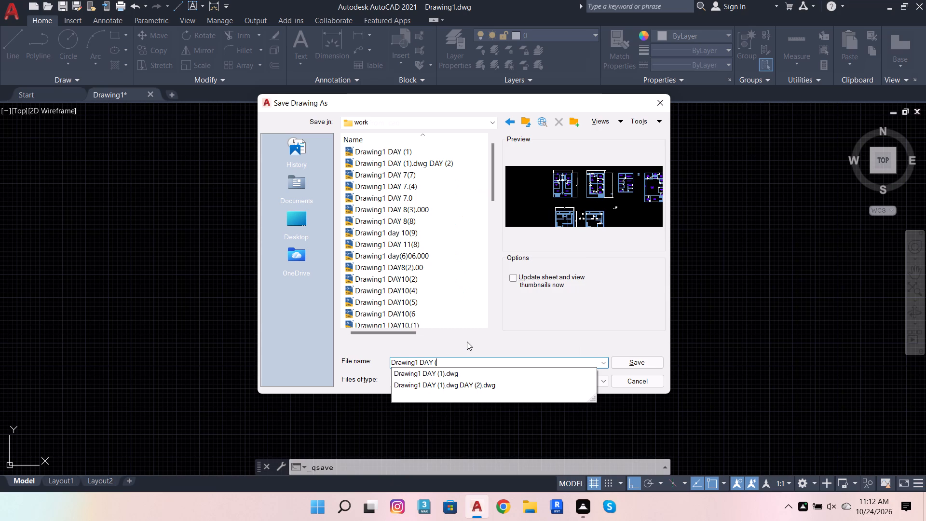
key("3")
key("shift+underscore")
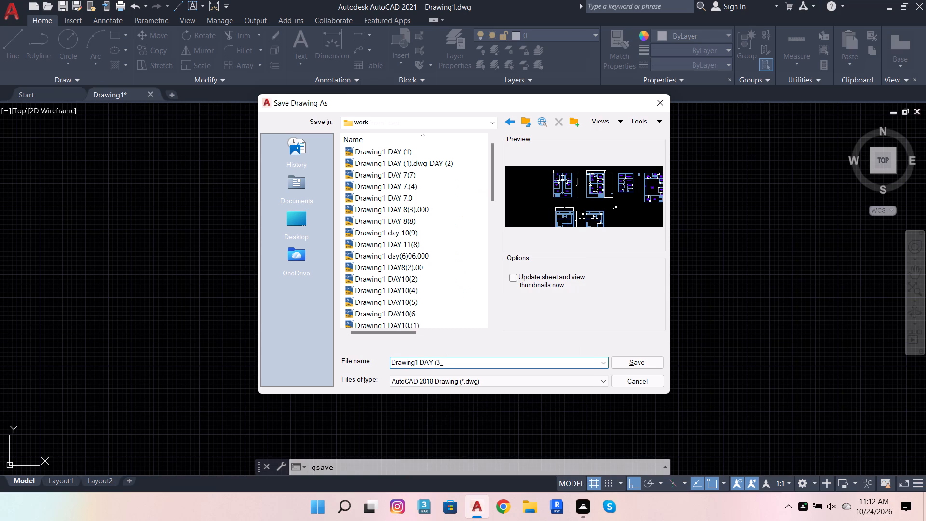
key("BackSpace")
key("shift+parenright")
left_click(623, 363)
key("ctrl+s")
key("ctrl+s")
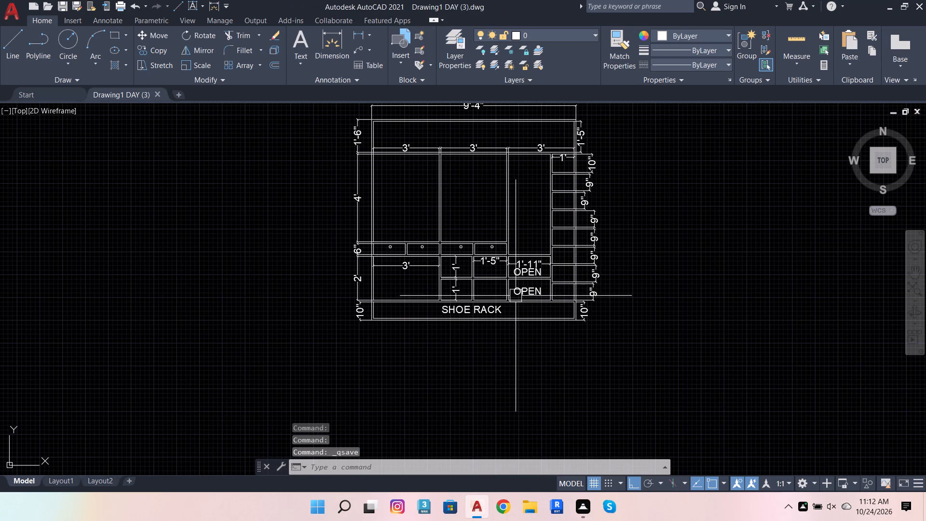
Close AutoCAD.
left_click(925, 0)
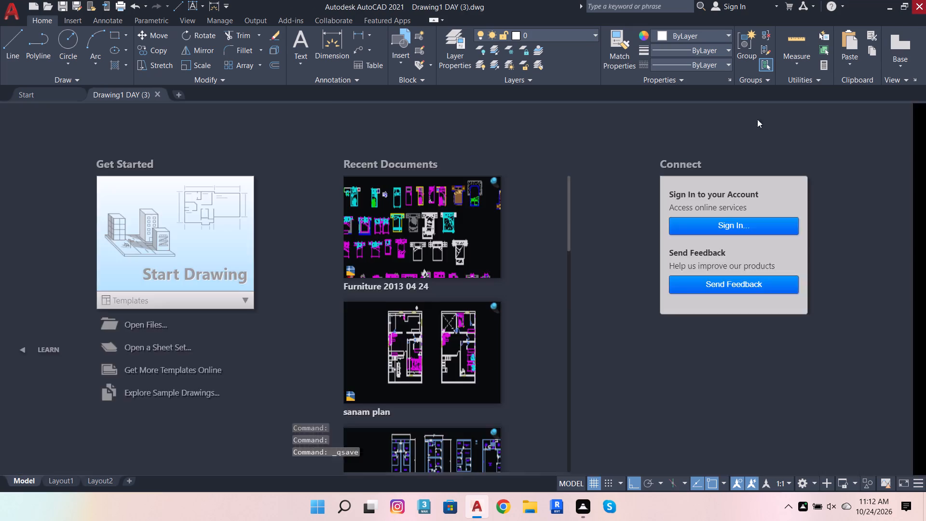
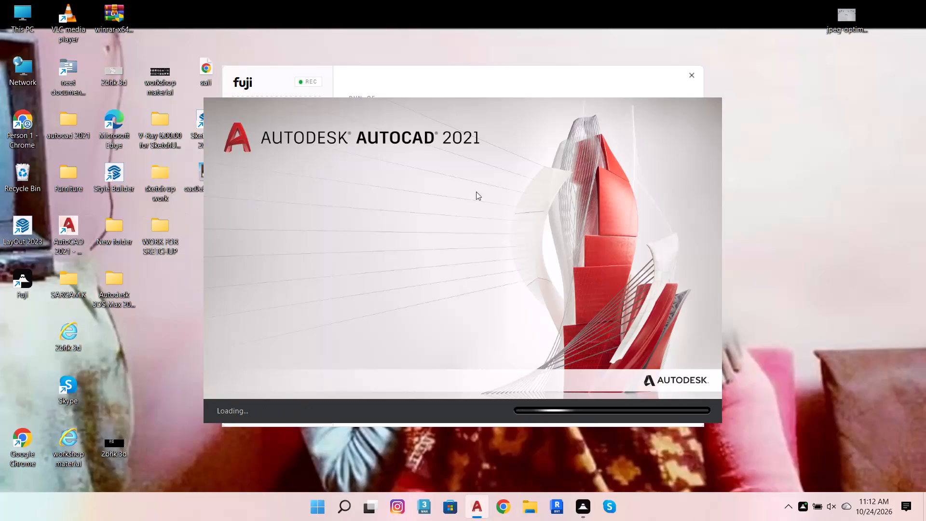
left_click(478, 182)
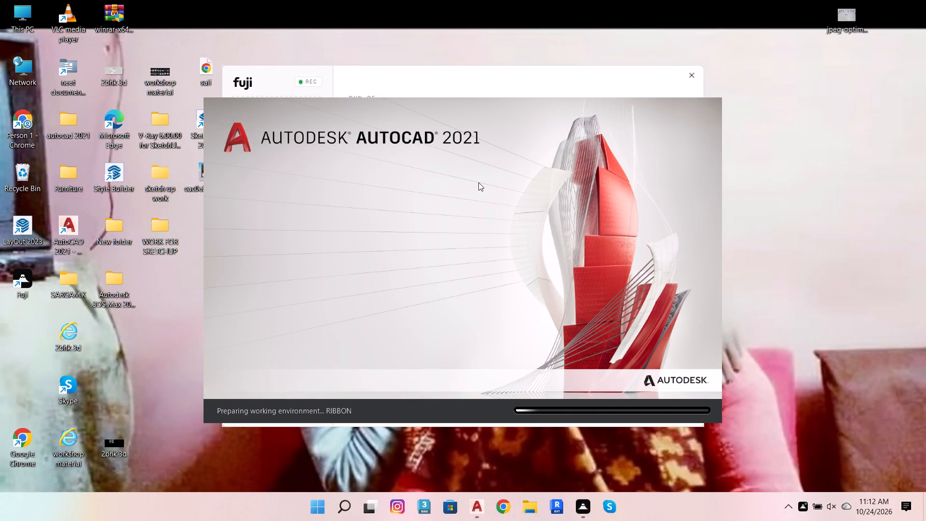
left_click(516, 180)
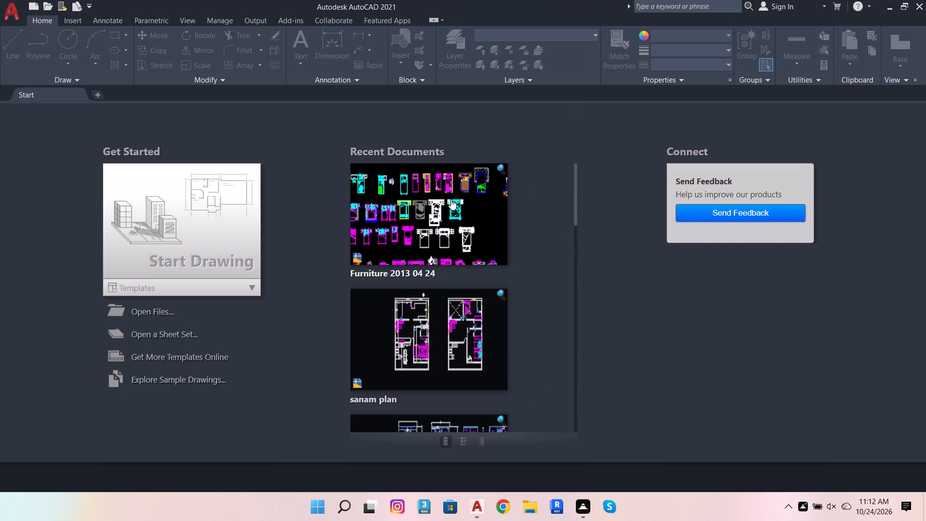
Start a new blank drawing.
left_click(174, 213)
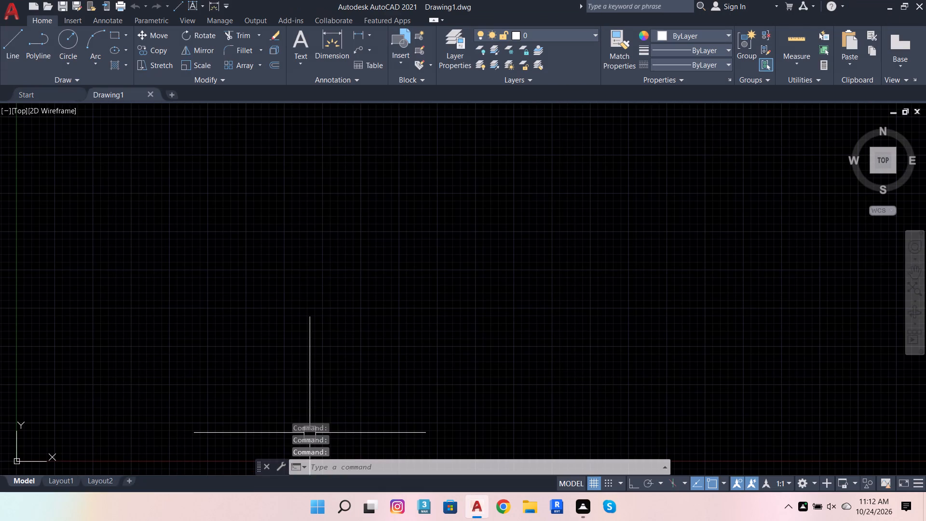
Open the Options (OP) dialog, check the Open and Save settings, and accept the dialog.
left_click(309, 462)
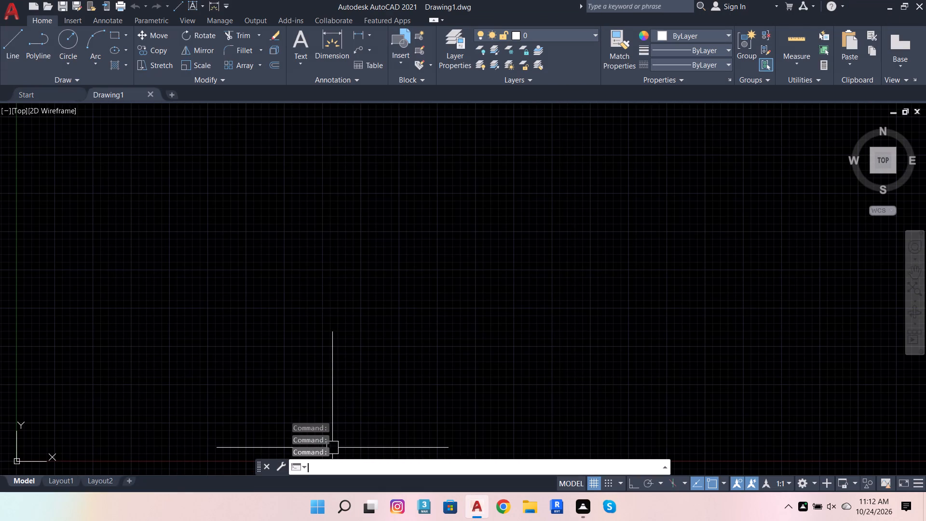
type("OP")
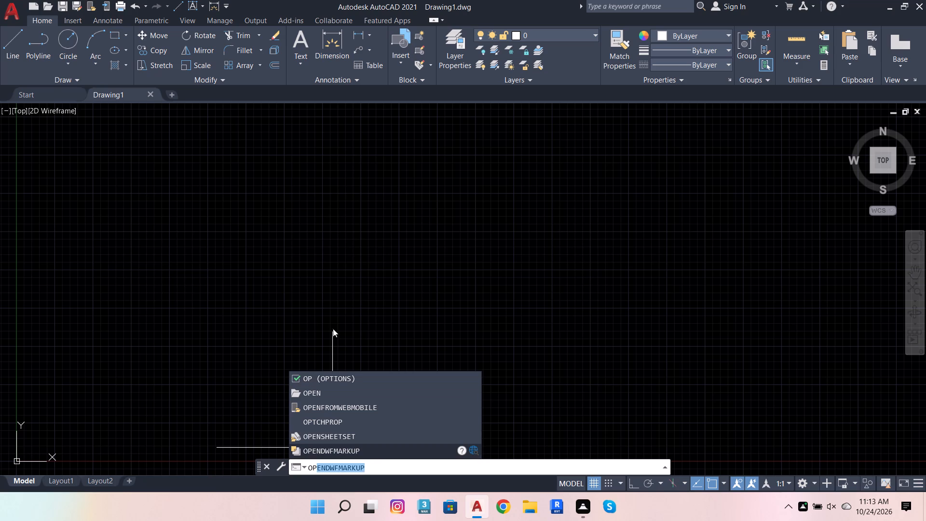
left_click(340, 384)
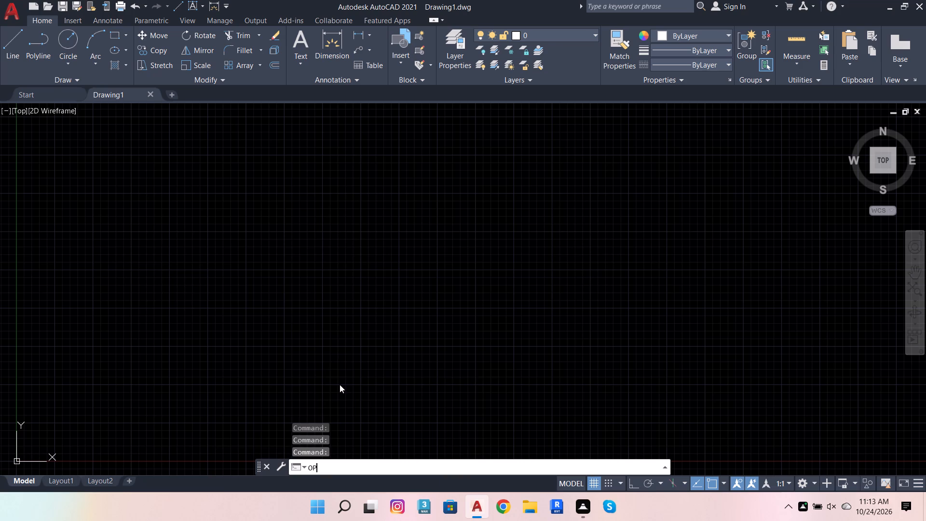
left_click(608, 410)
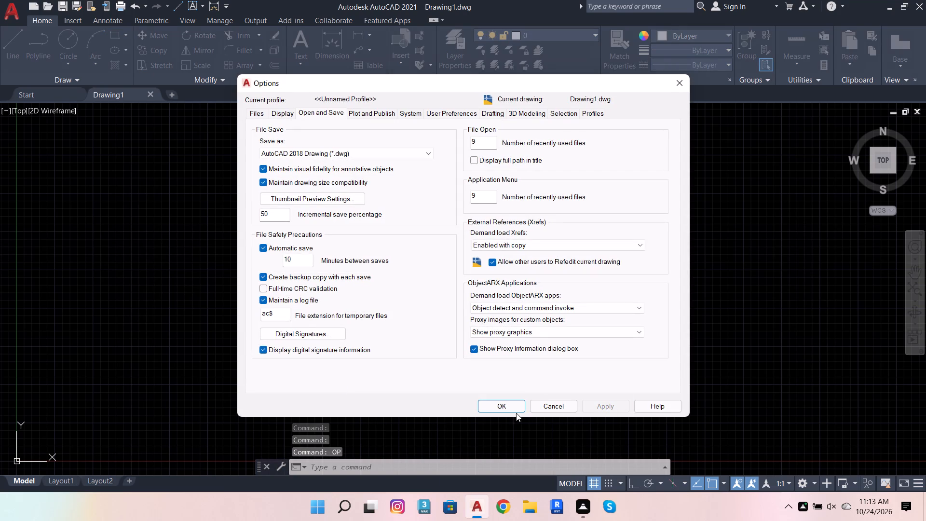
left_click_drag(505, 406, 506, 418)
left_click(508, 408)
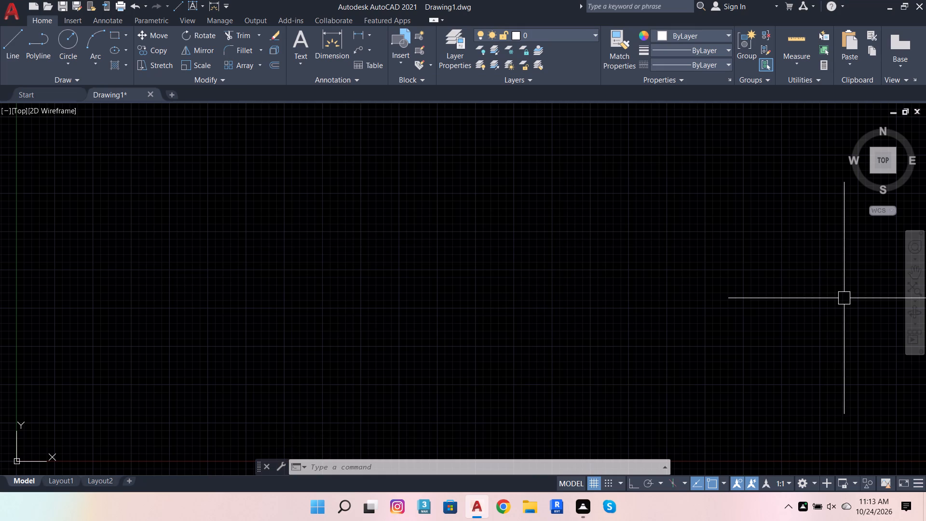
Configure the drawing units (UN) to Architectural length type with a precision of 0'-0".
scroll(925, 394, "down", 2)
scroll(600, 430, "up", 2)
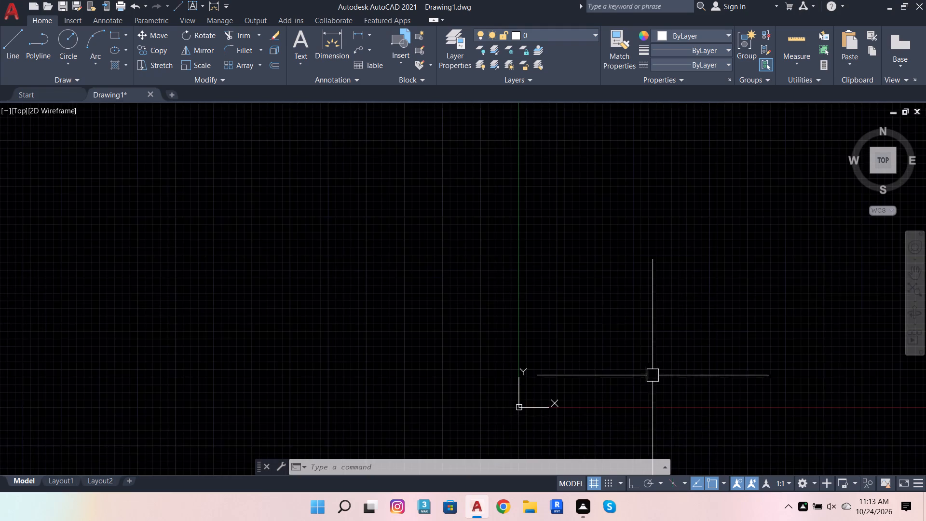
scroll(653, 375, "up", 3)
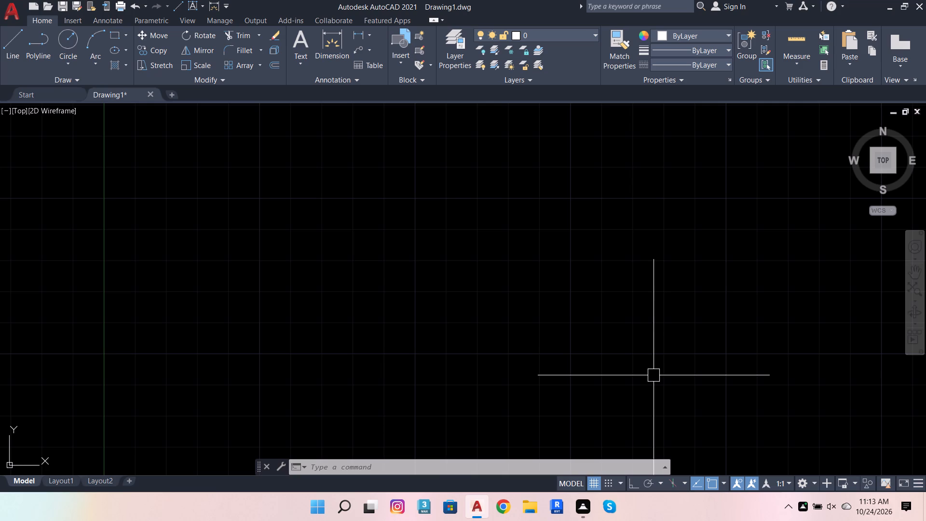
type("UN")
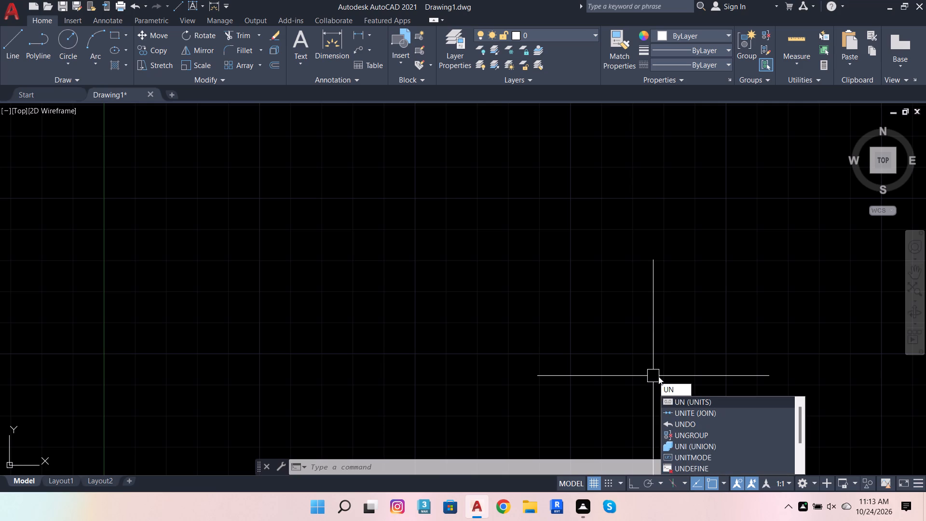
left_click(694, 402)
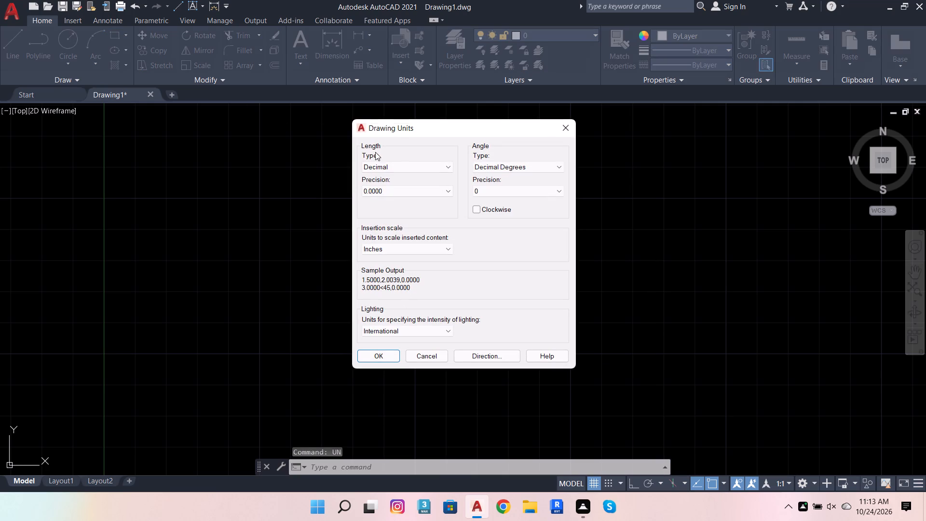
left_click(412, 168)
left_click(411, 177)
left_click(400, 190)
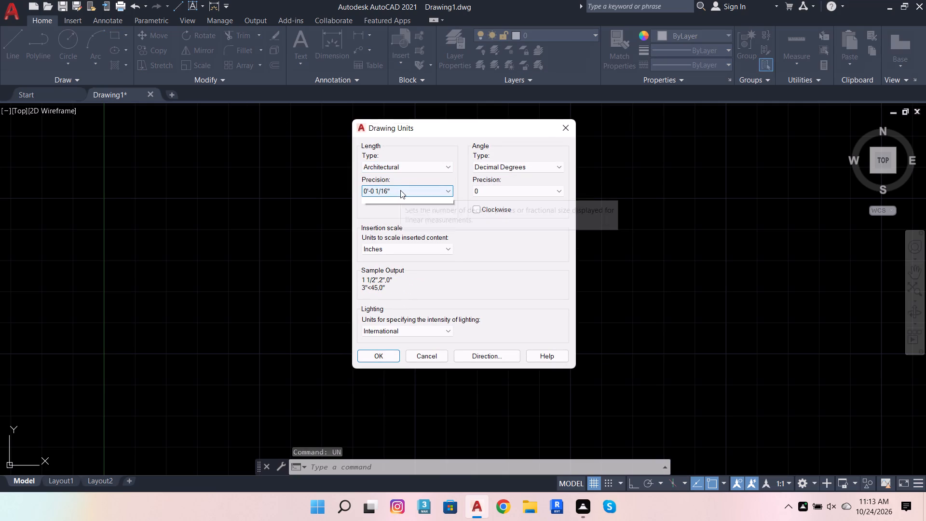
left_click(399, 199)
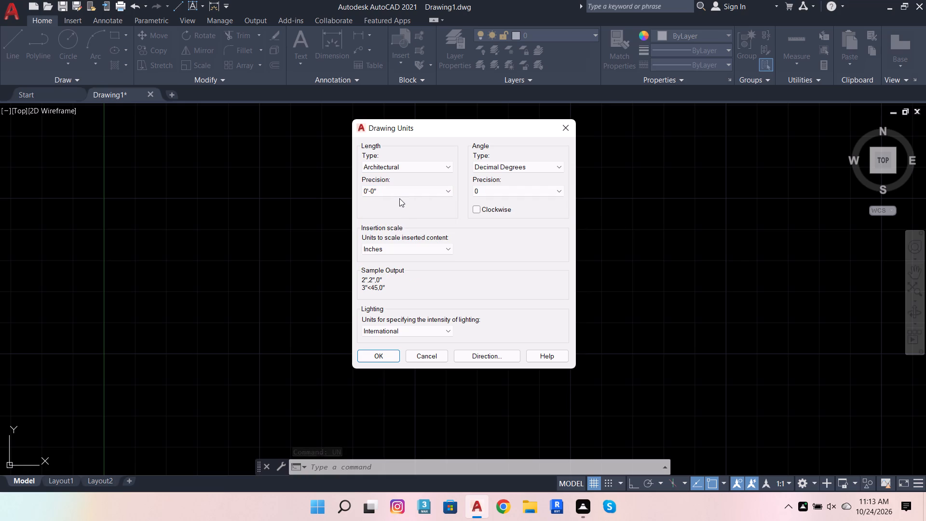
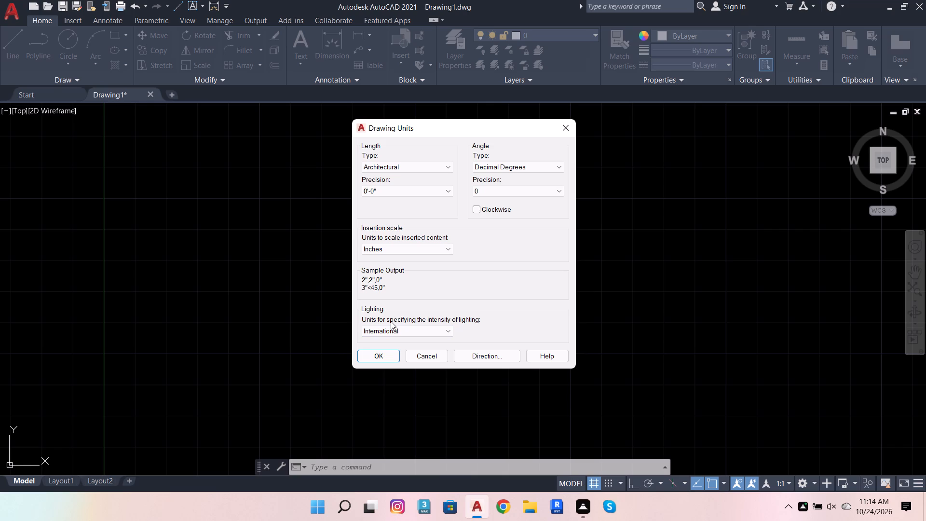
Accept the architectural drawing units settings.
left_click(375, 356)
Set the drawing limits (LIMITS) from the default lower-left corner to an upper-right corner of 40',60', and apply Zoom All.
left_click(322, 469)
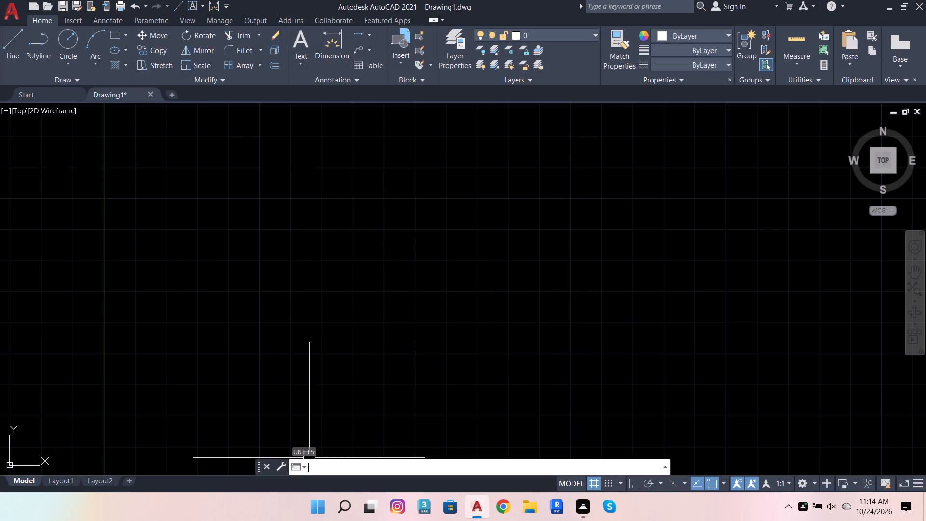
type("LIMI")
type("TS")
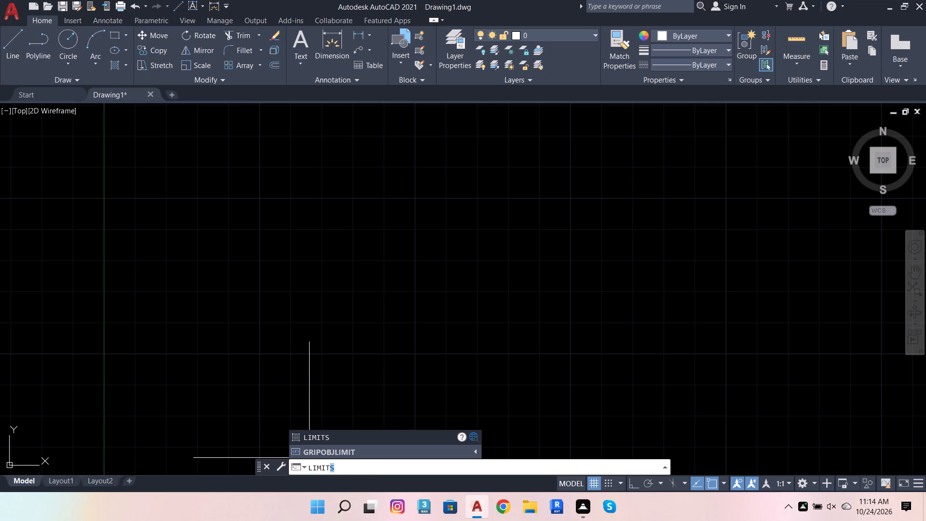
key("Return")
key("Return")
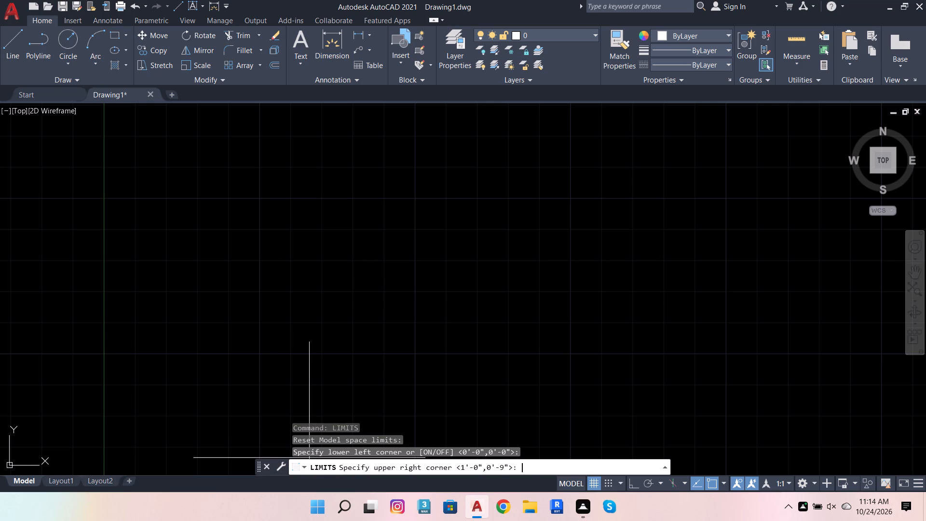
left_click(523, 465)
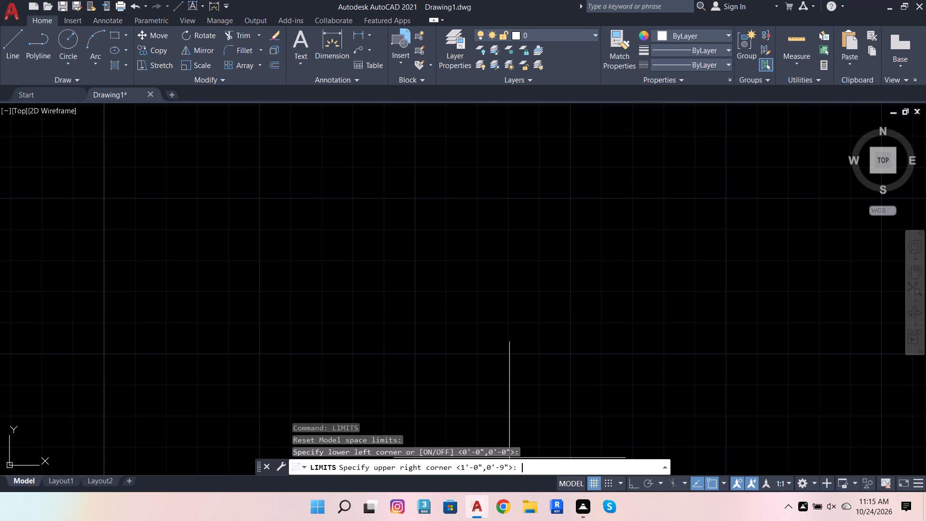
type("40',")
key("6")
type("0'")
key("Return")
key("z")
key("Return")
key("a")
key("Return")
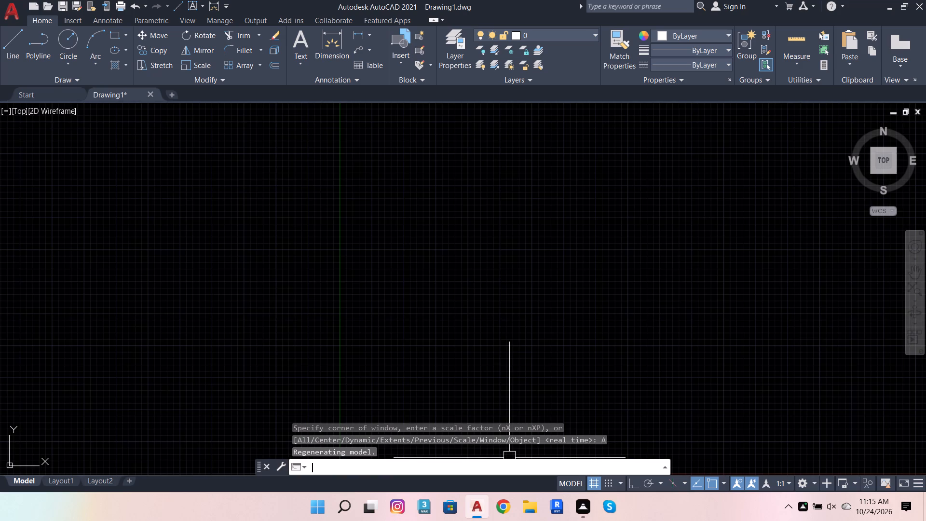
scroll(310, 356, "down", 4)
scroll(403, 348, "up", 4)
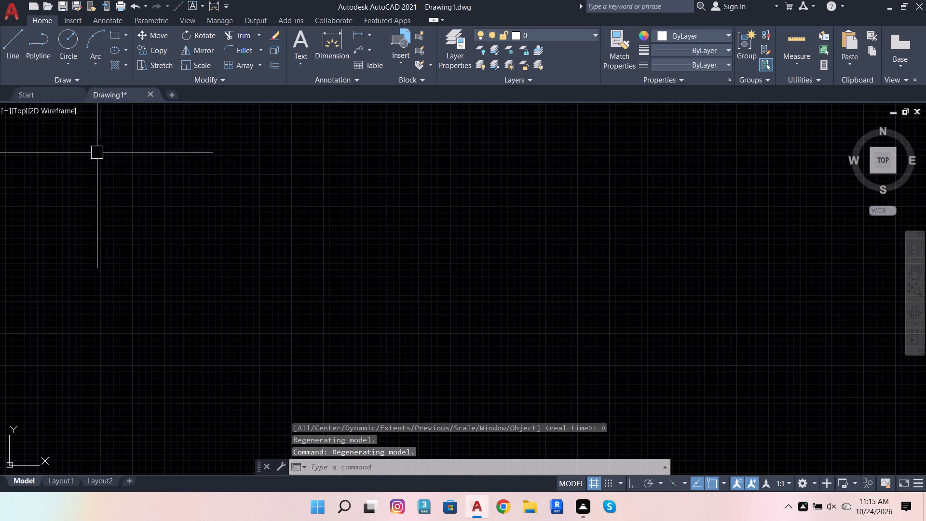
Turn Ortho on and draw a closed rectangle of lines 13' wide and 9' high.
left_click(17, 44)
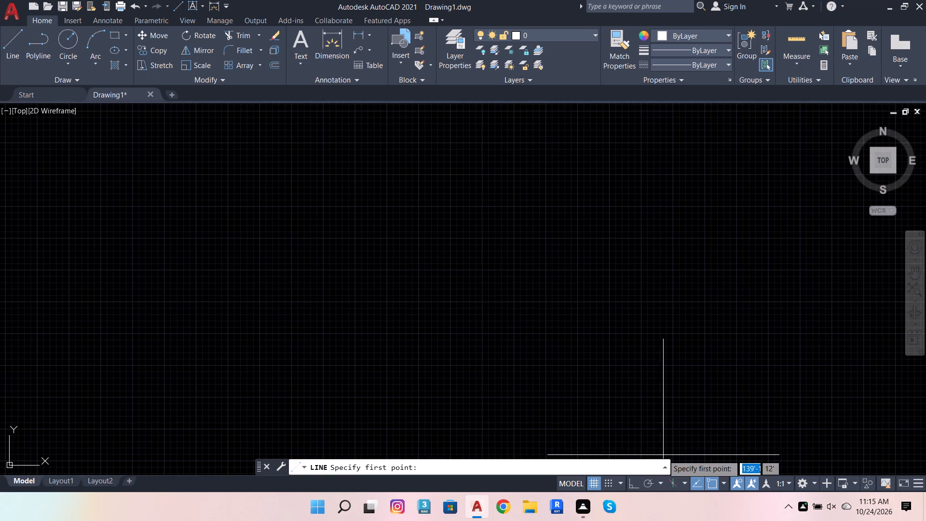
left_click(639, 487)
left_click(163, 345)
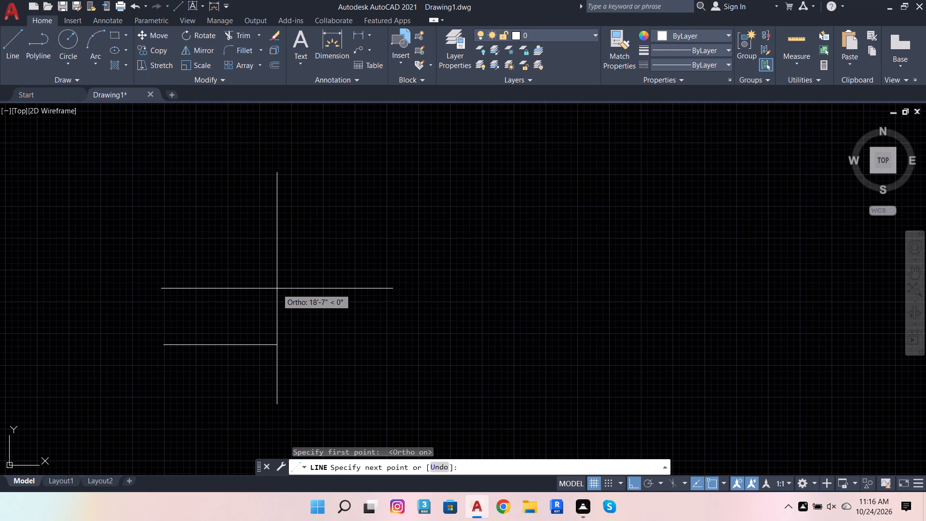
type("13'")
key("Return")
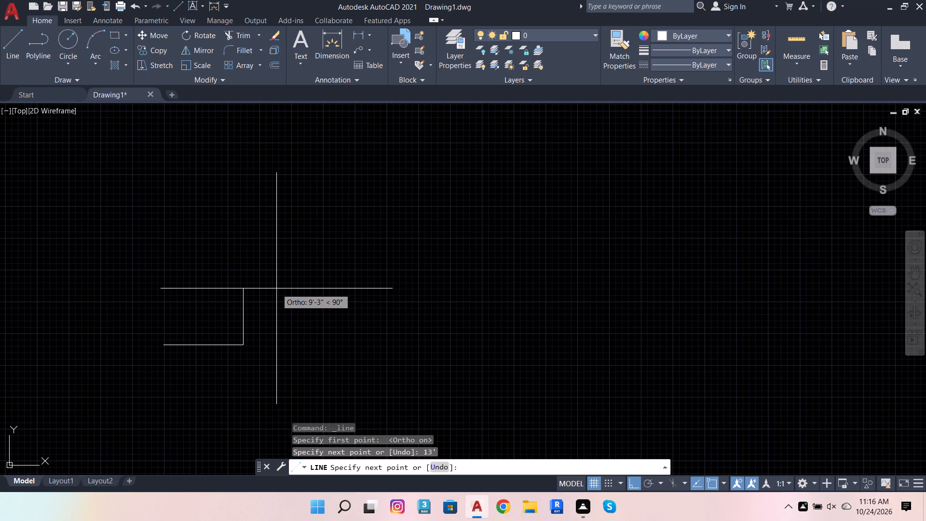
type("9'")
key("Return")
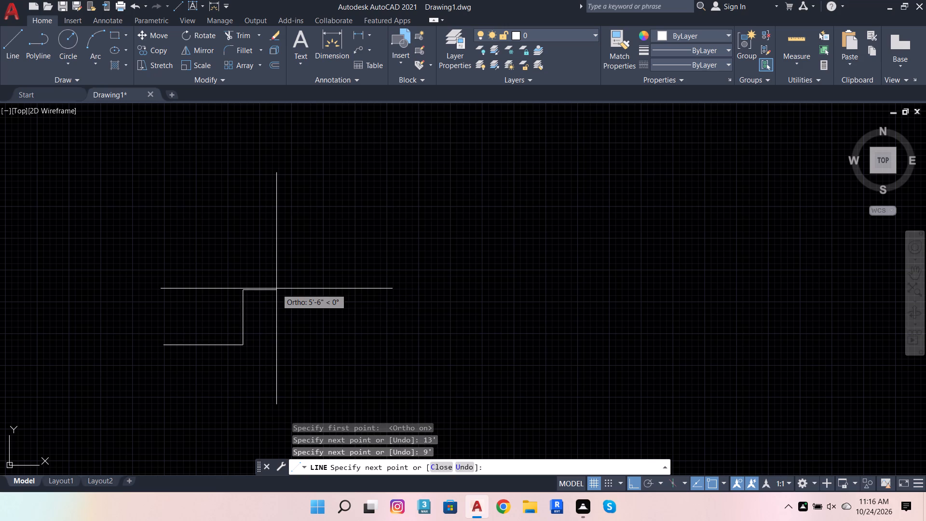
type("13'")
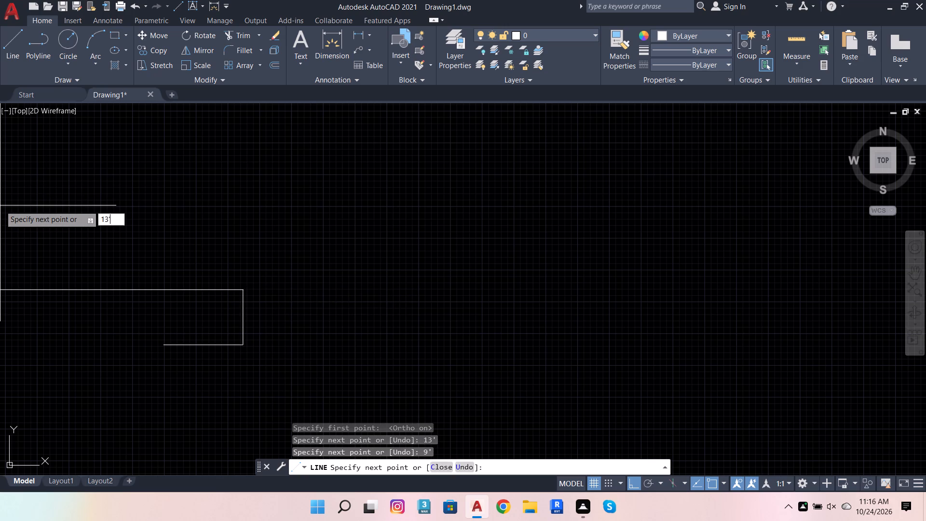
key("Return")
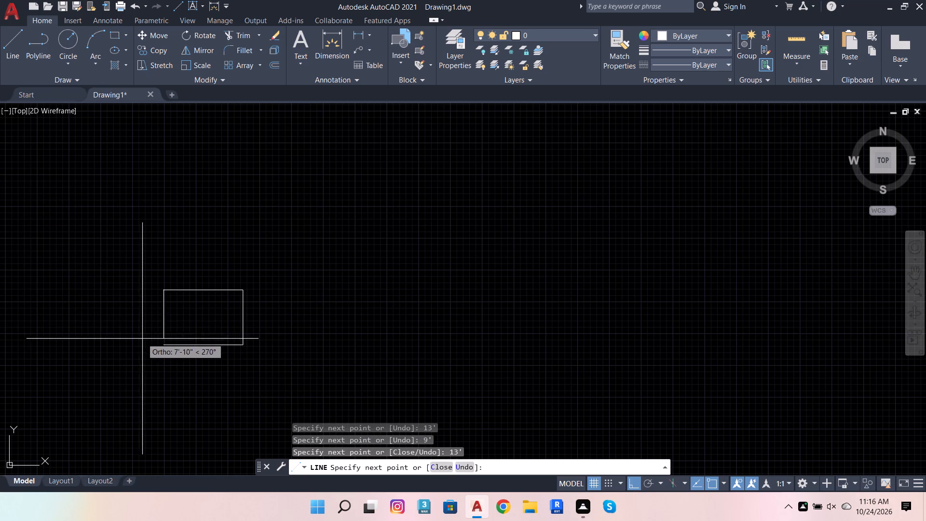
scroll(151, 343, "up", 1)
left_click(169, 344)
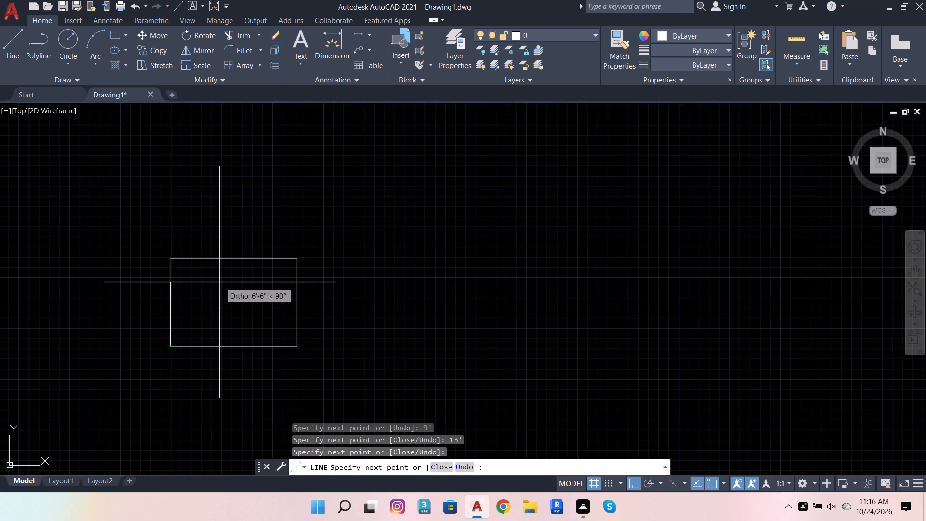
key("Escape")
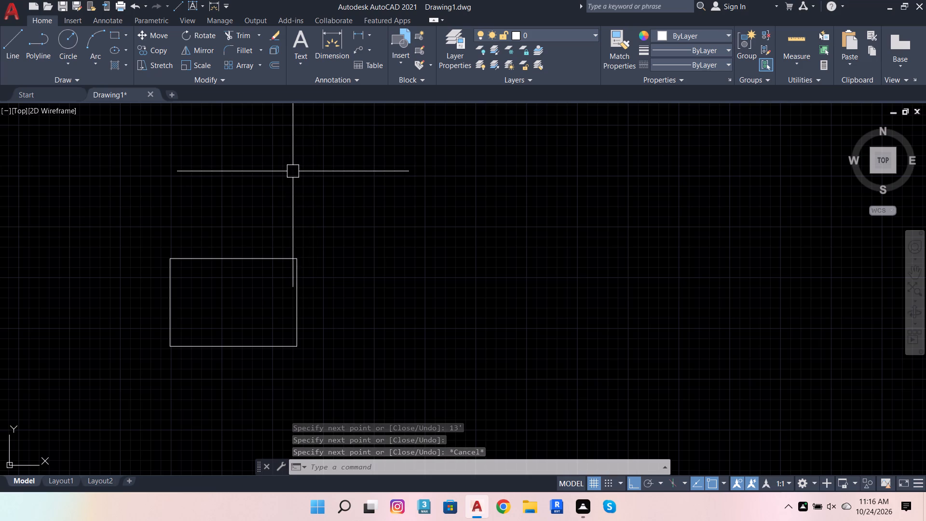
Offset the rectangle's left and right edges inward by 2'3".
left_click(171, 302)
left_click(273, 67)
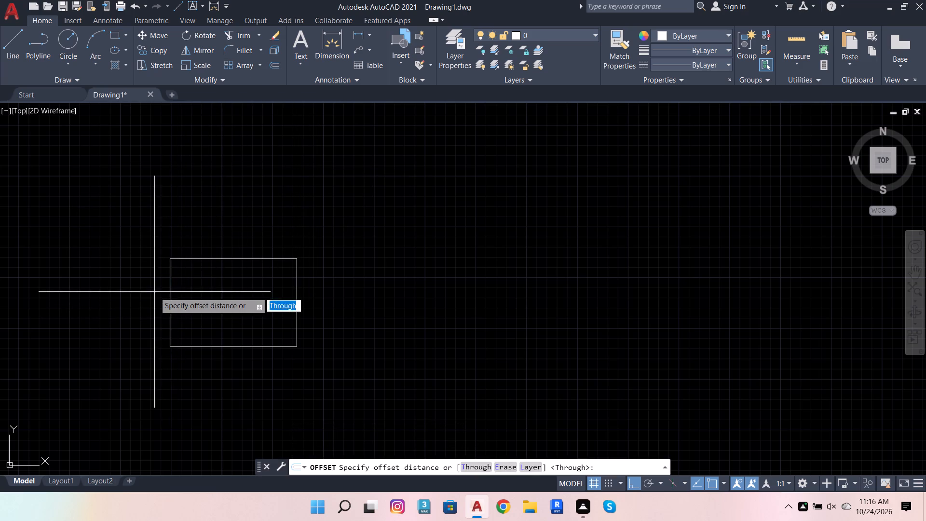
left_click(167, 260)
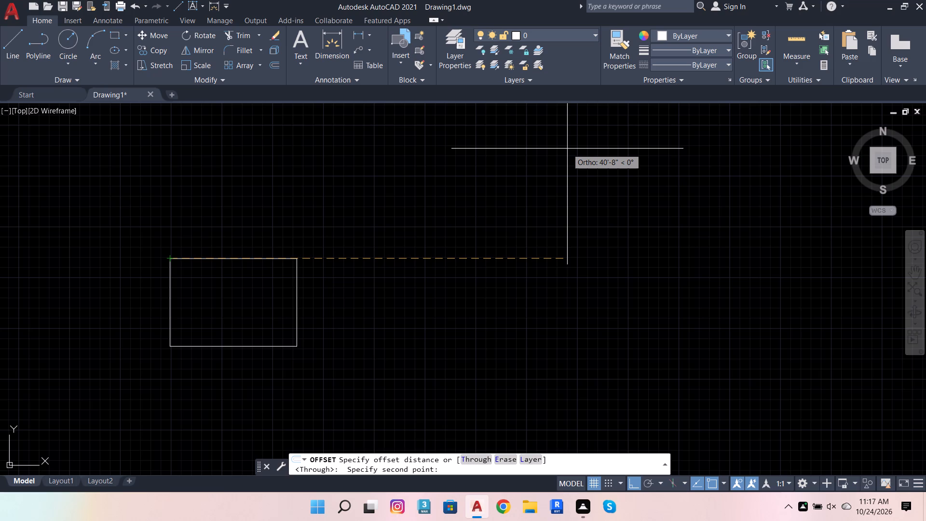
type("2'")
key("3")
key("Return")
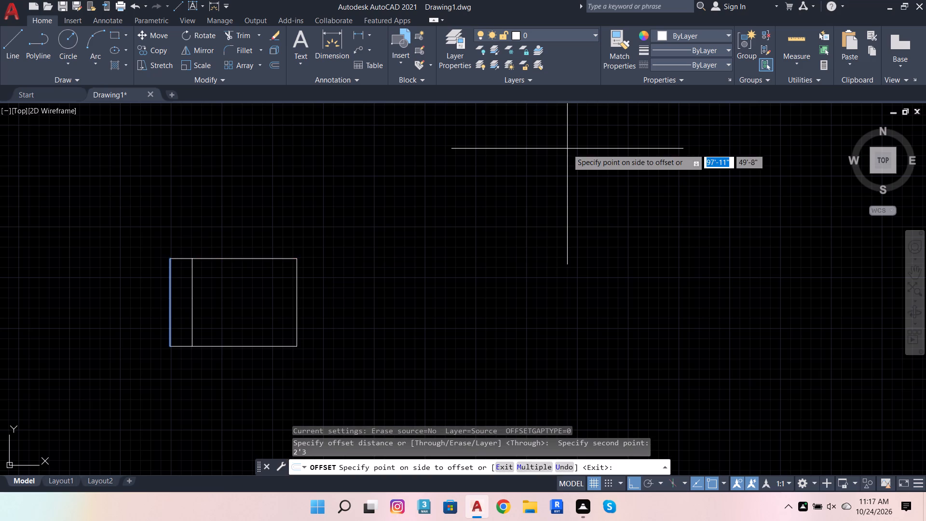
left_click(517, 216)
left_click(293, 313)
left_click(238, 319)
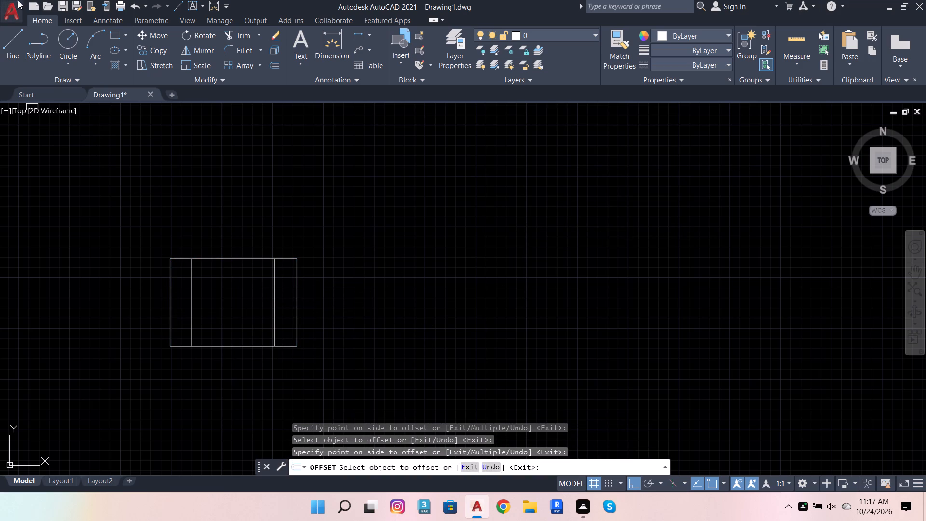
Offset the two inner vertical lines 6" towards the middle of the rectangle.
left_click(267, 67)
left_click(270, 65)
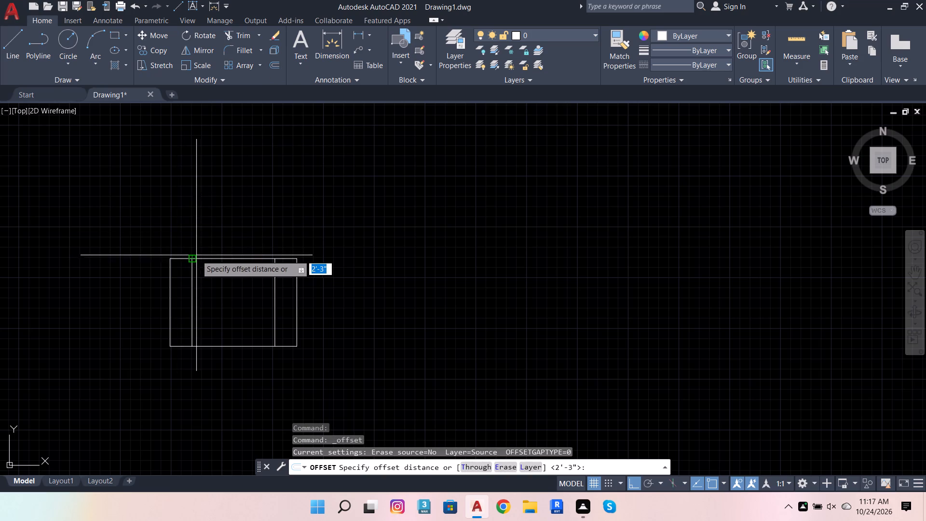
left_click(191, 259)
key("6")
key("Return")
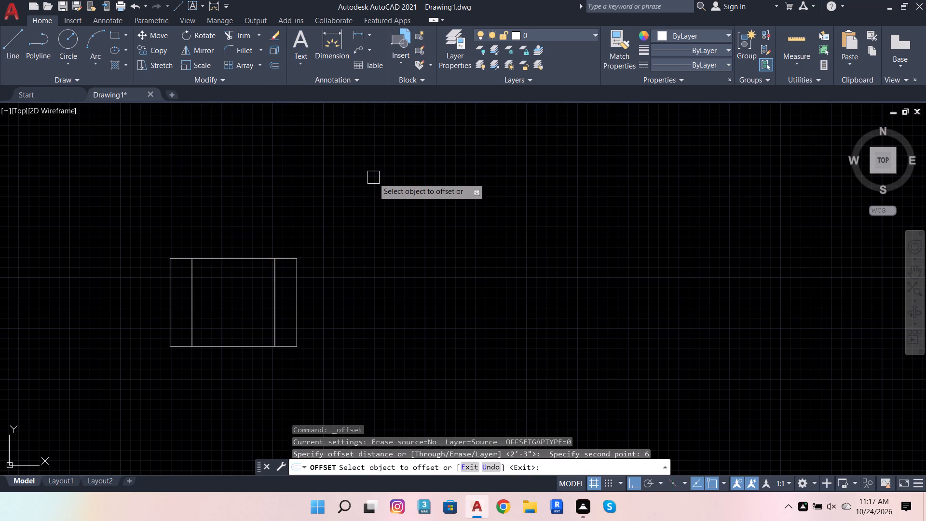
left_click(194, 288)
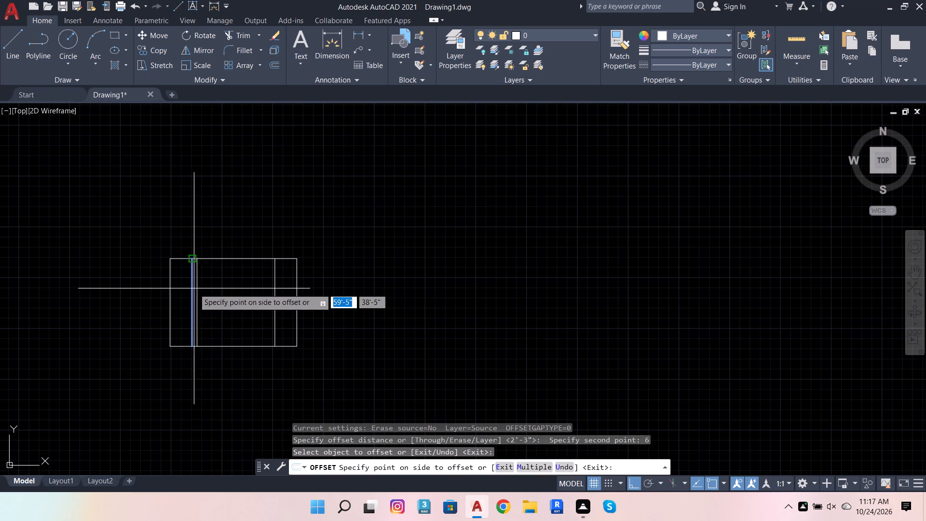
left_click(218, 284)
left_click(271, 290)
left_click(223, 292)
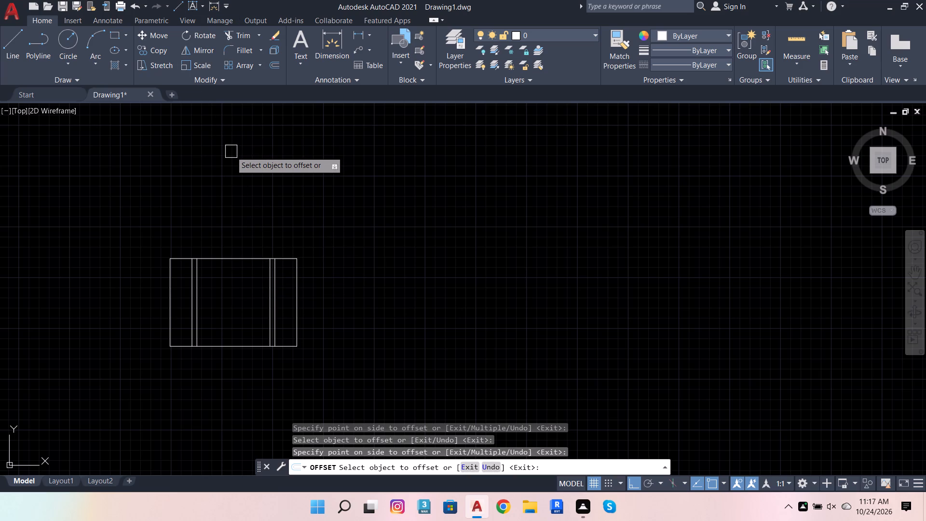
Offset the rectangle's top and bottom edges inward by 9".
left_click(277, 65)
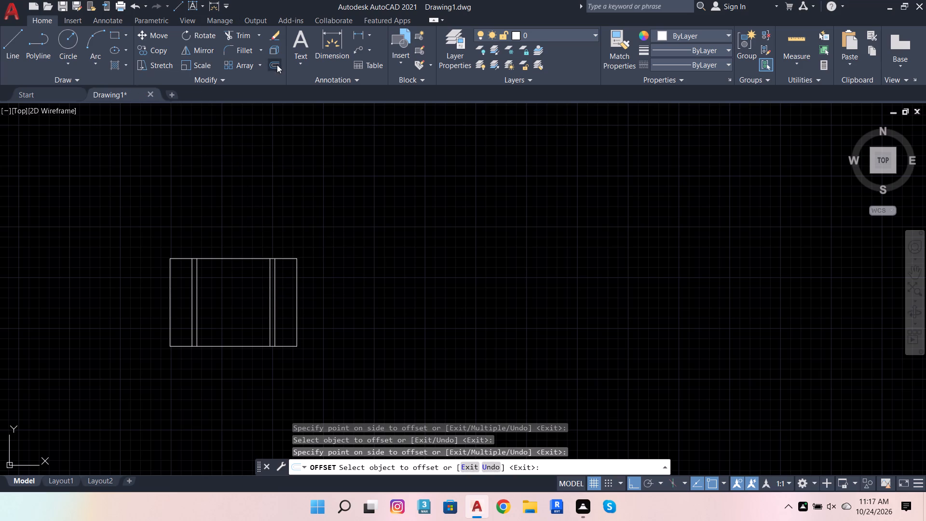
left_click(174, 259)
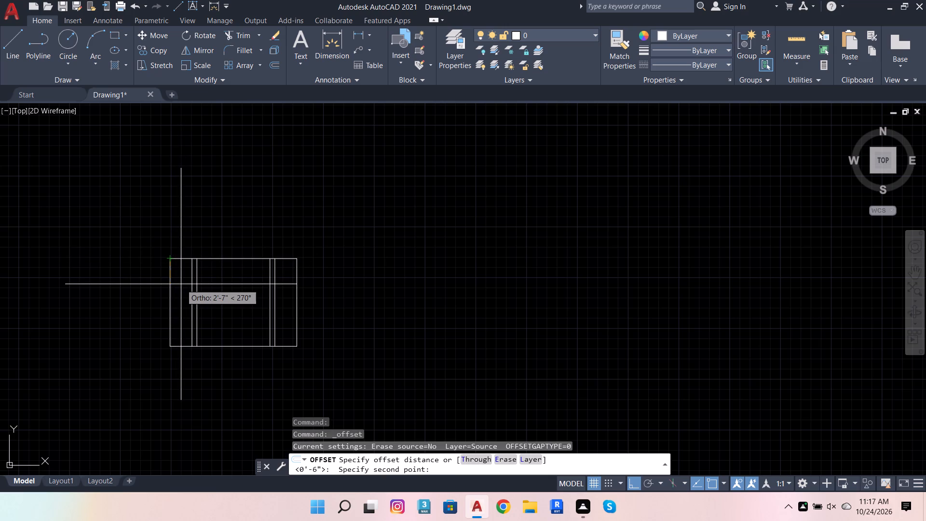
key("9")
key("Return")
scroll(218, 266, "up", 2)
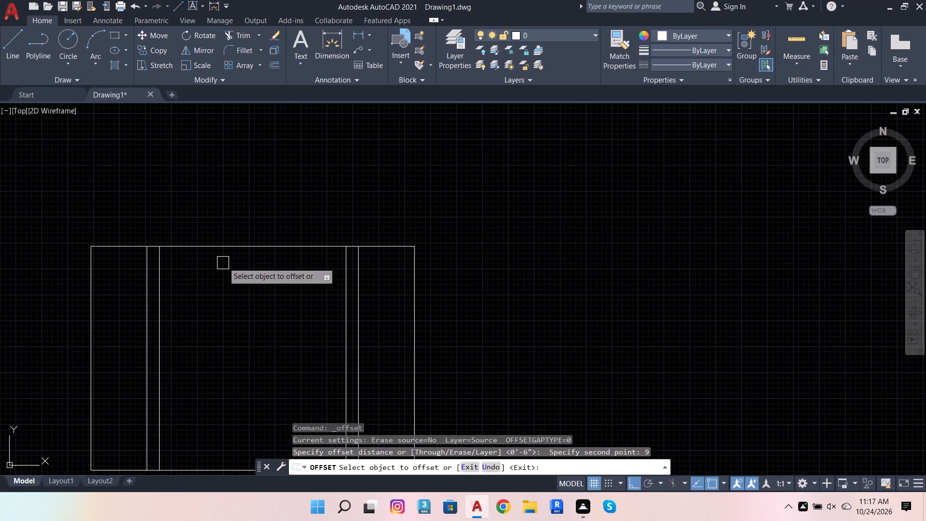
left_click(231, 249)
left_click(210, 288)
scroll(207, 324, "down", 2)
scroll(202, 379, "up", 3)
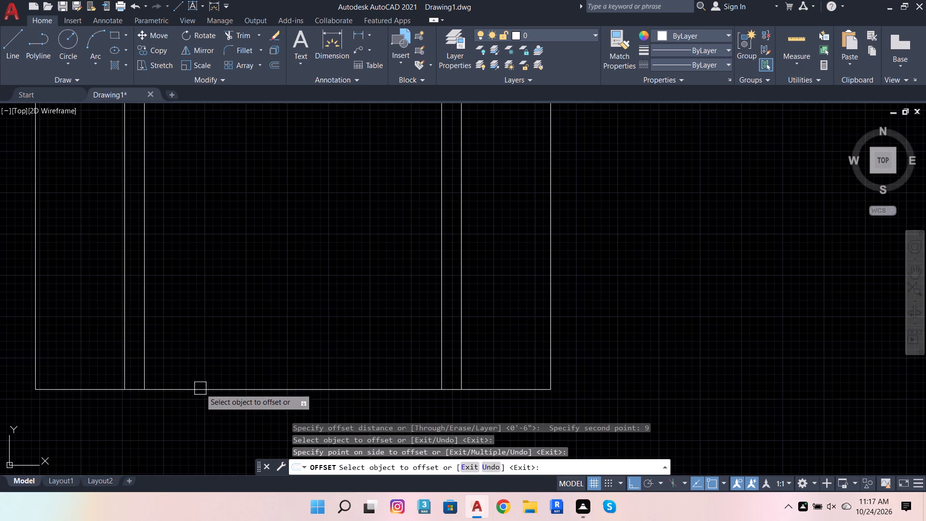
left_click(200, 389)
left_click(211, 342)
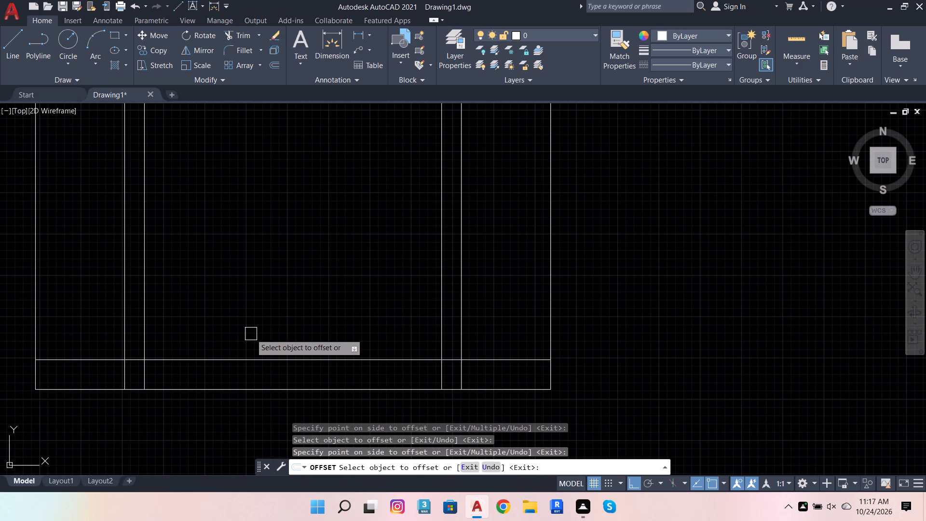
key("Escape")
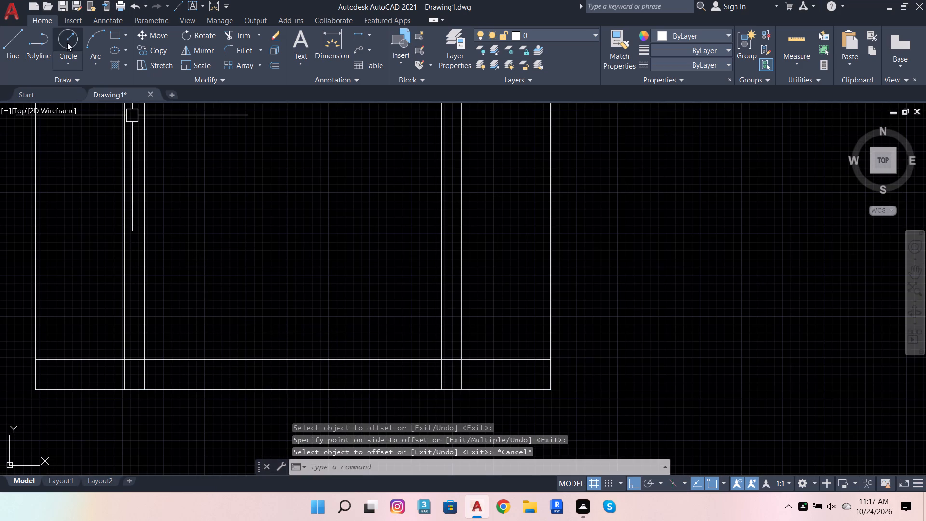
Trim the inner top and bottom horizontal lines where they cross the narrow 6" gaps between the paired vertical lines.
scroll(257, 155, "down", 2)
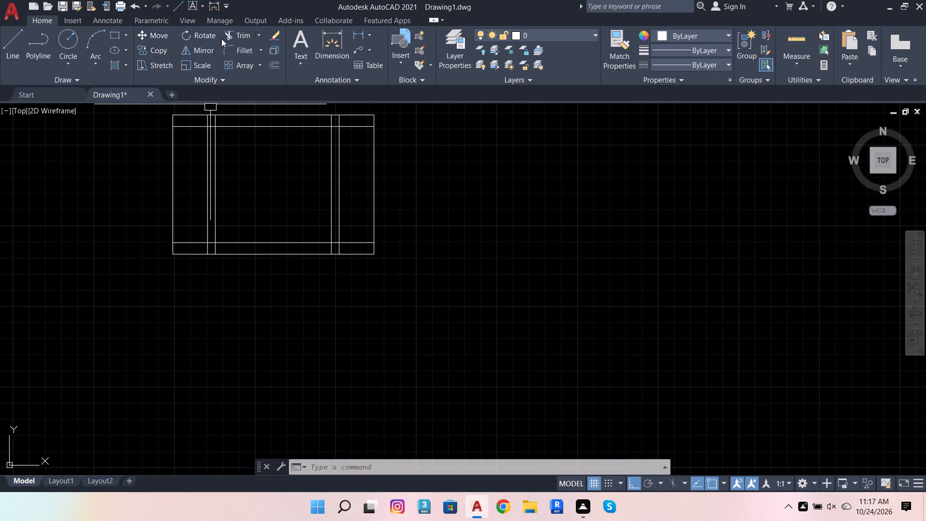
left_click(237, 40)
scroll(199, 227, "up", 3)
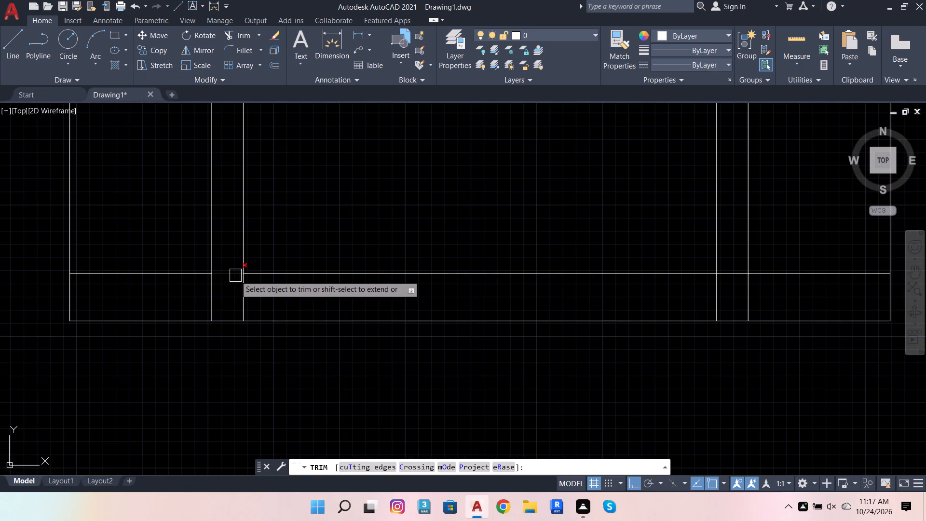
left_click(233, 276)
left_click(732, 275)
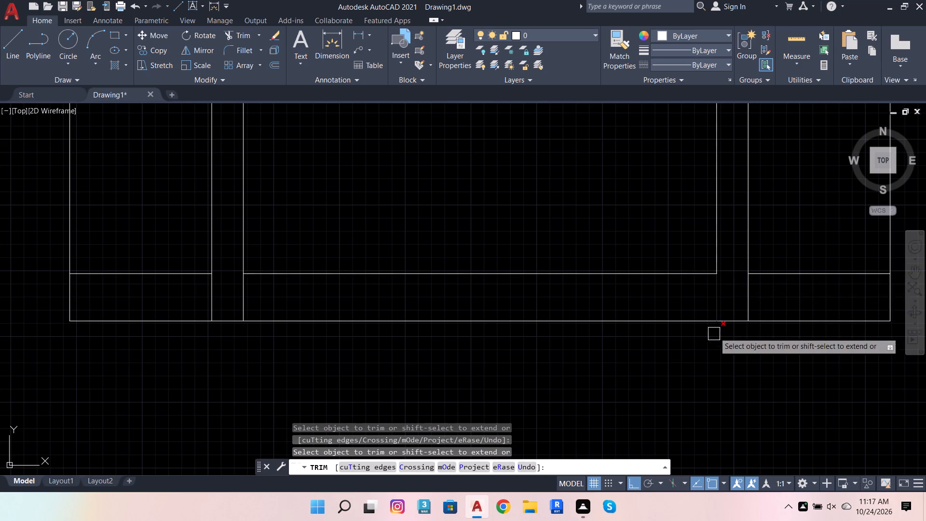
scroll(710, 343, "down", 3)
scroll(715, 202, "up", 3)
left_click(709, 236)
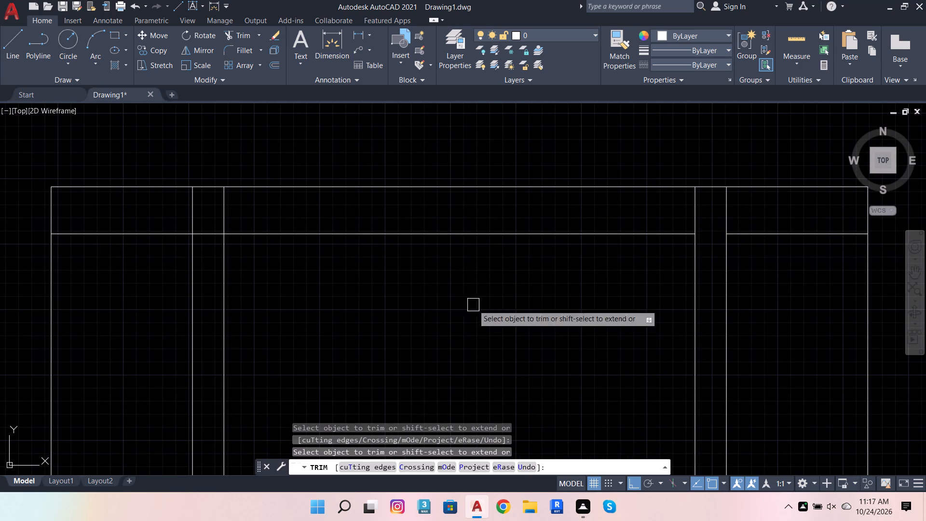
left_click(206, 233)
scroll(320, 271, "down", 4)
scroll(342, 338, "up", 1)
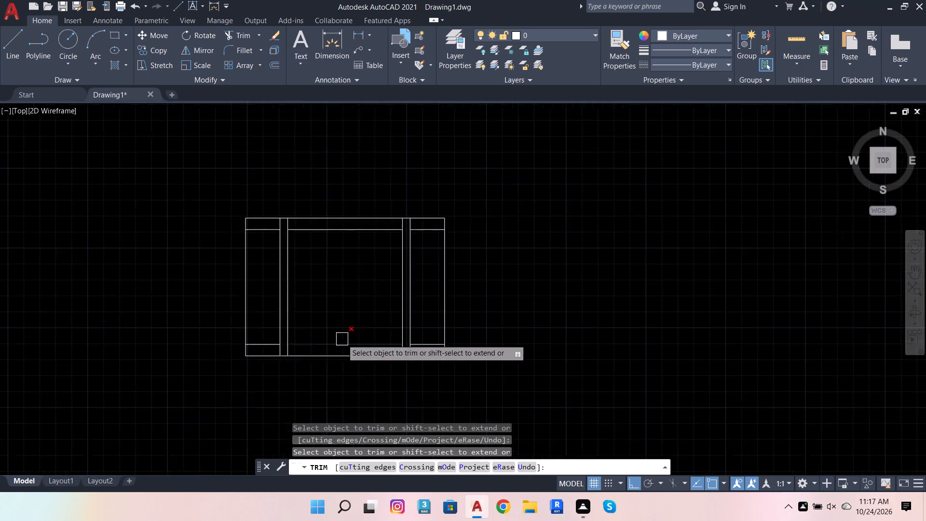
scroll(342, 339, "up", 1)
key("Escape")
Offset the middle section's lower inner horizontal line upward by 1'6".
left_click(340, 346)
key("o")
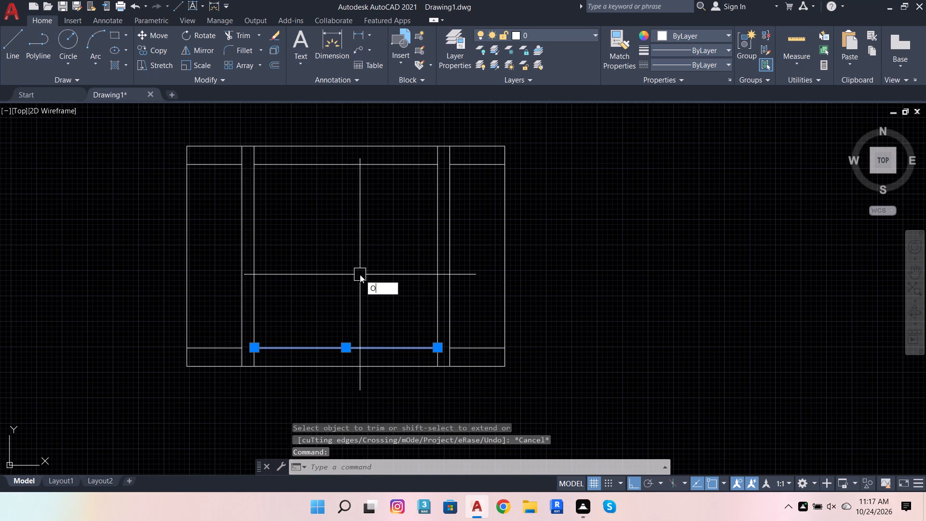
left_click(415, 299)
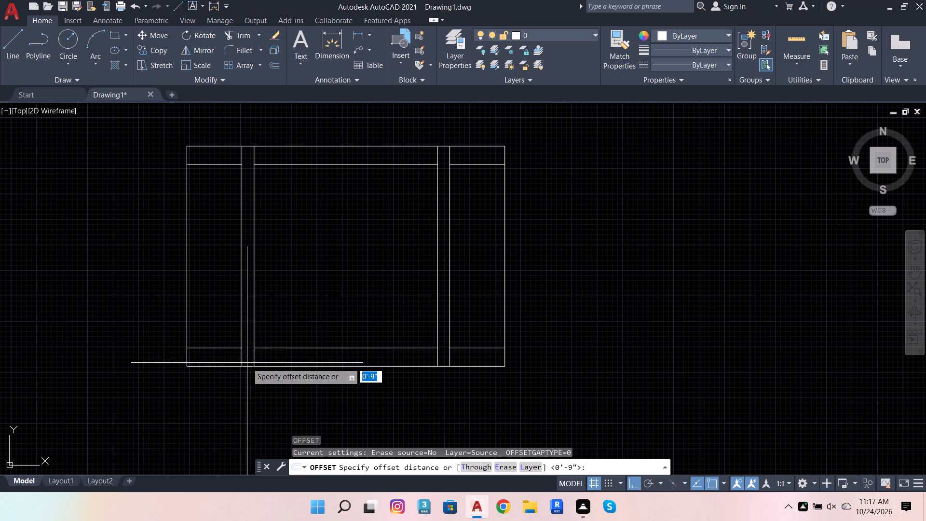
left_click(256, 347)
type("1'")
key("6")
key("Return")
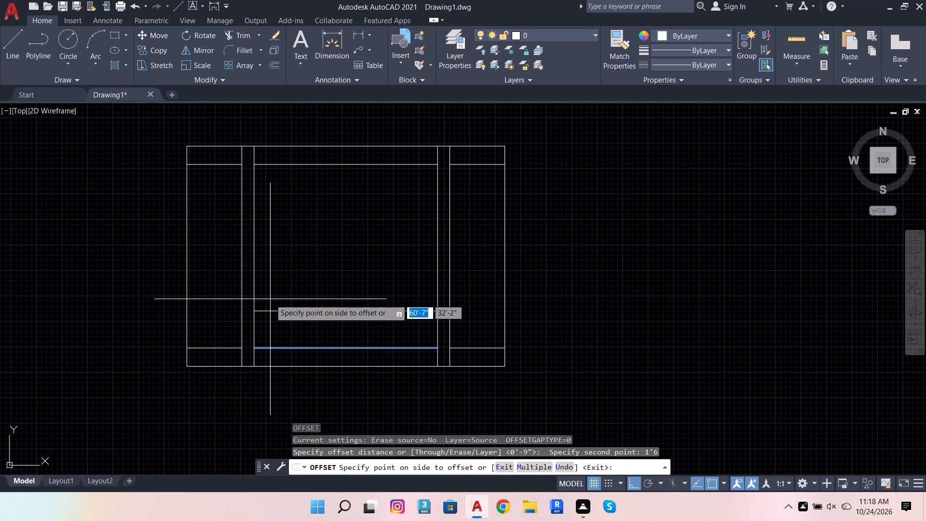
left_click(270, 299)
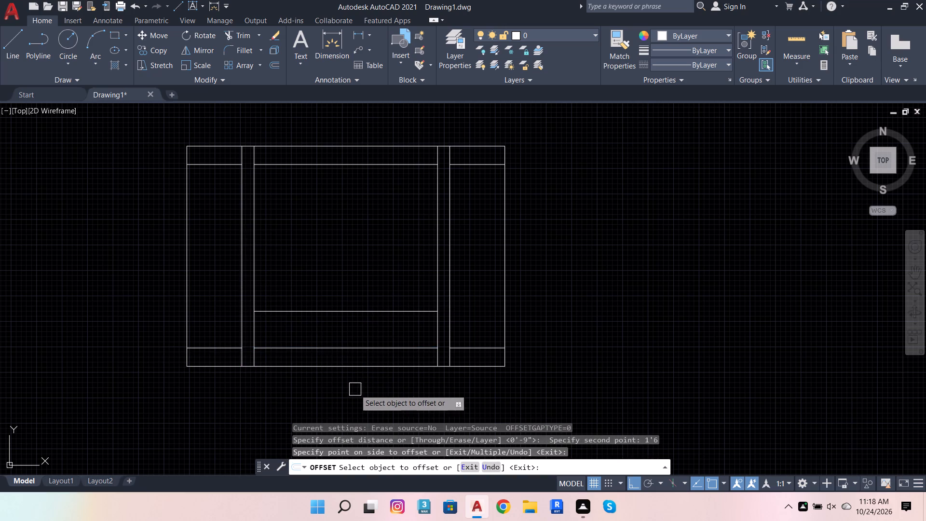
key("Escape")
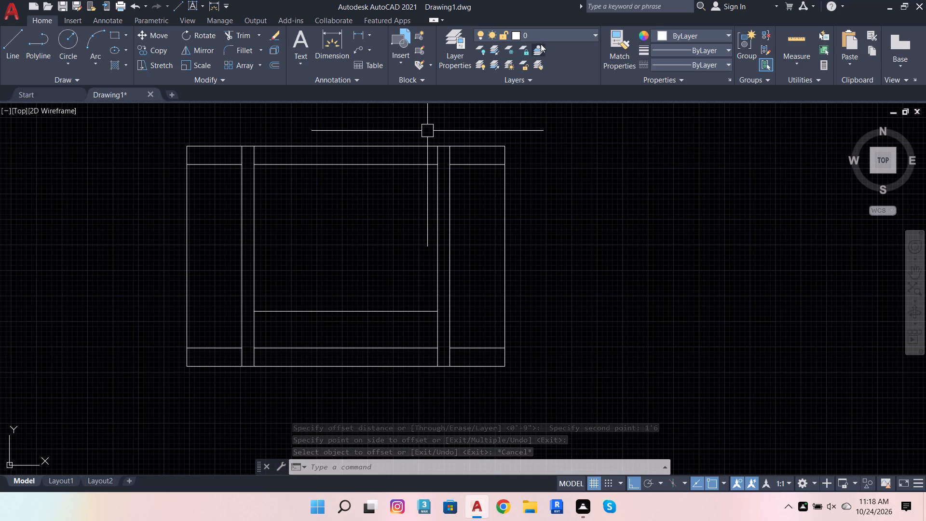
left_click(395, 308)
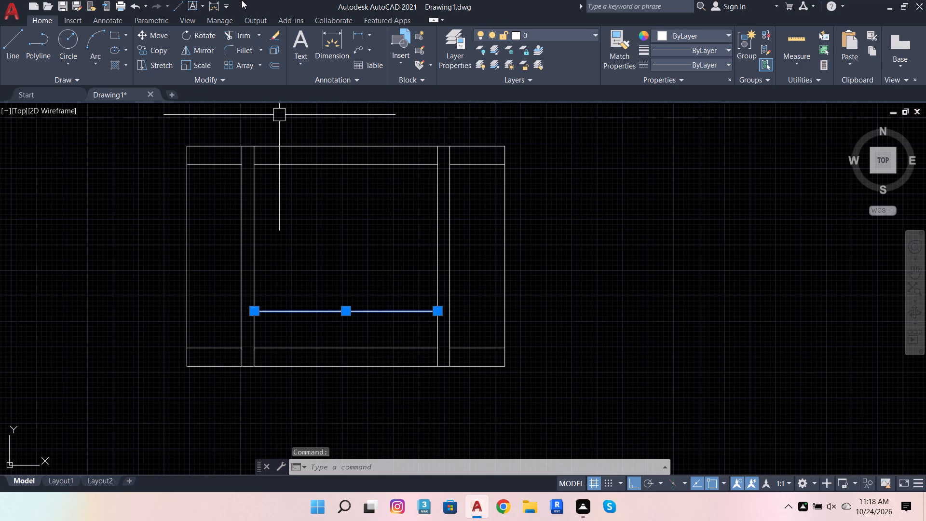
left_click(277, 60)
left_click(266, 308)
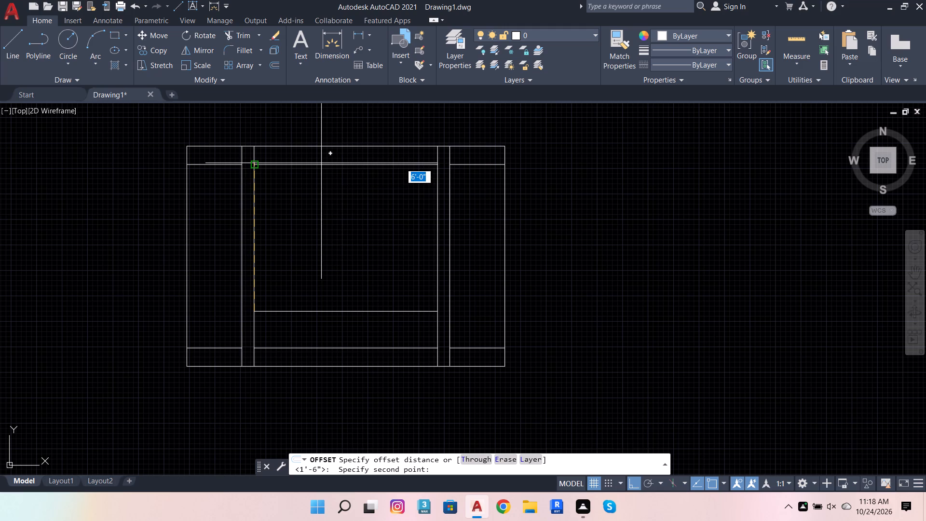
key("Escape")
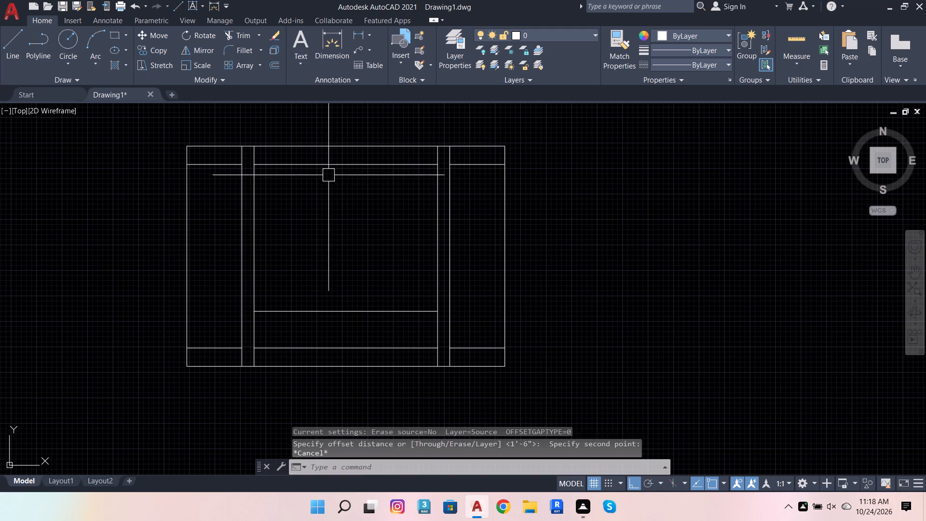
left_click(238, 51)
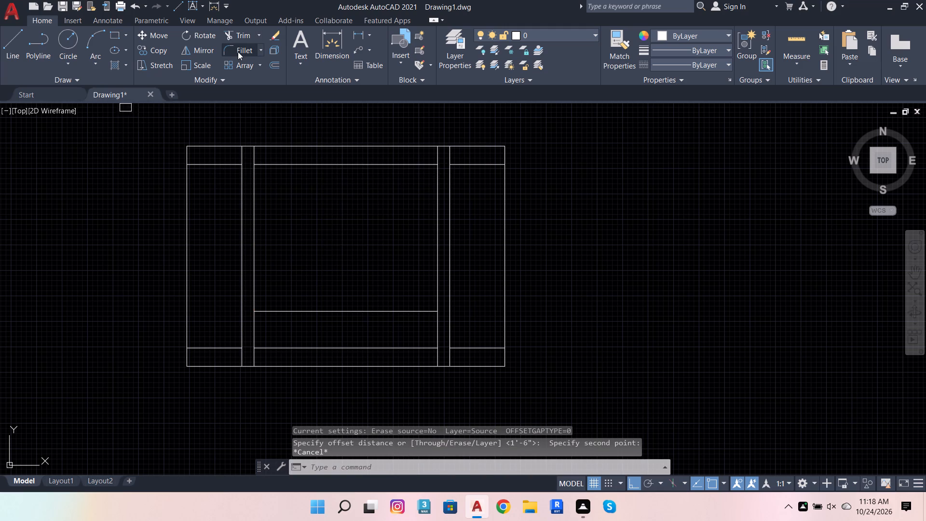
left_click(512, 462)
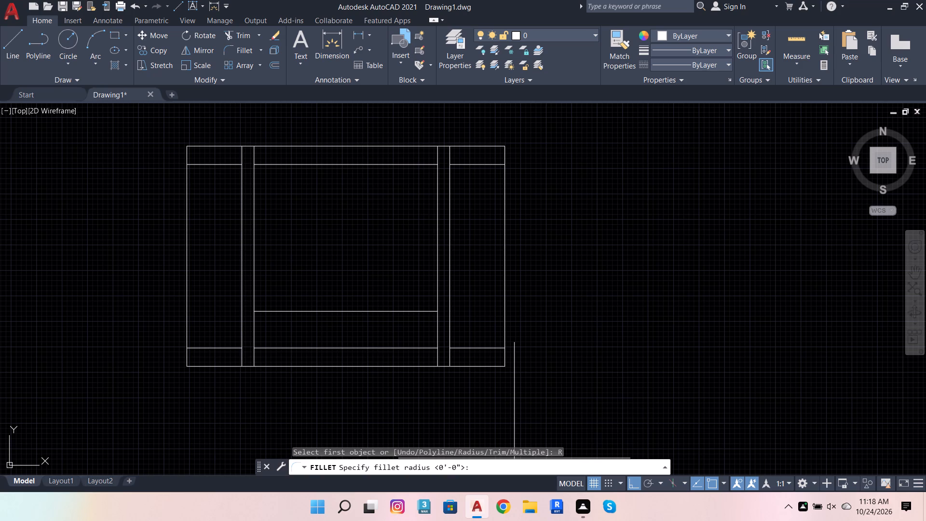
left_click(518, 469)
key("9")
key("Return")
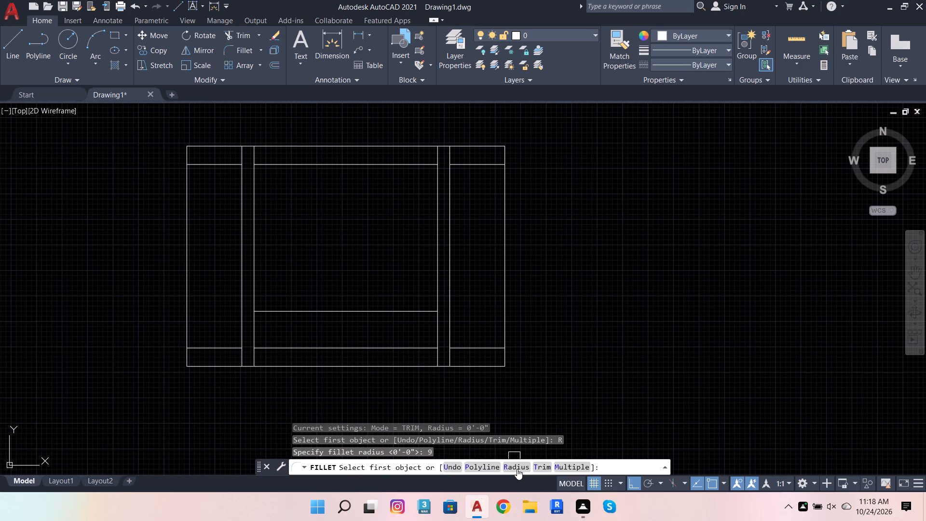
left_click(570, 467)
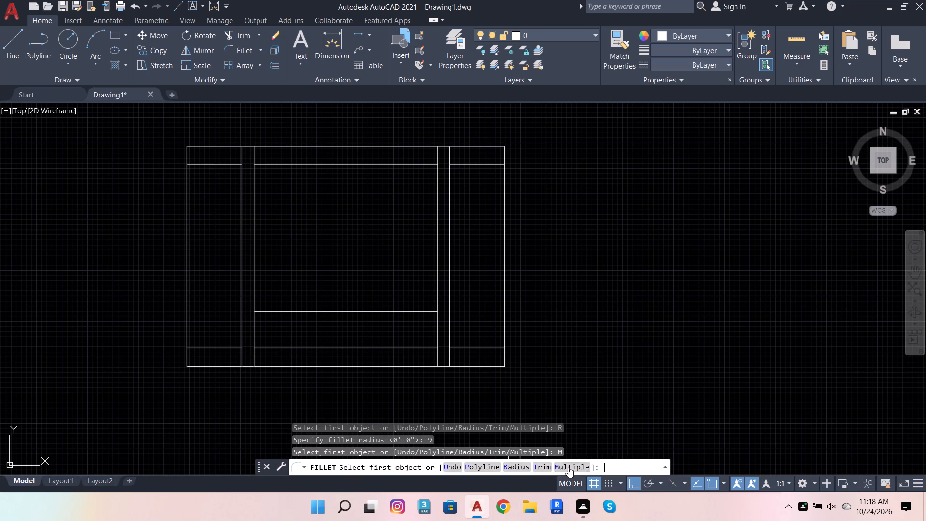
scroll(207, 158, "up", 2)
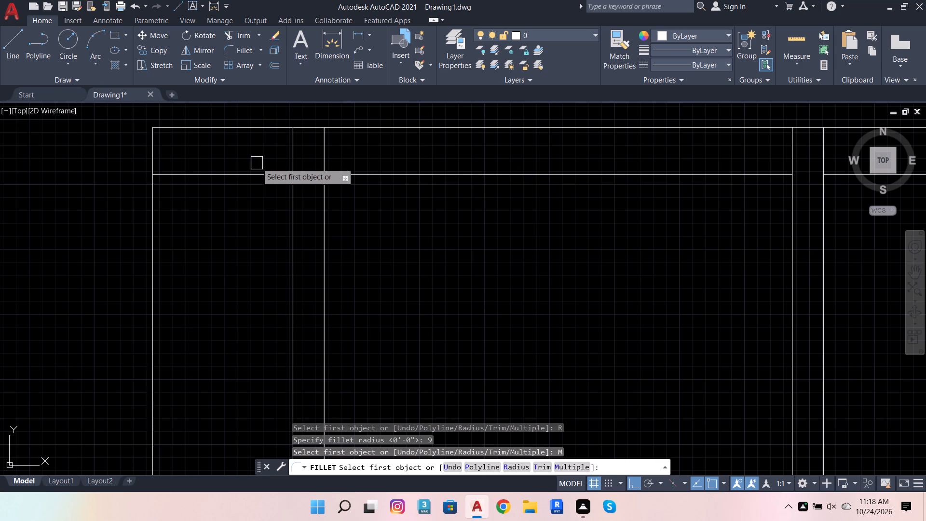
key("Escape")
Offset the outer rectangle's left and right edges inward by 6".
scroll(287, 199, "down", 2)
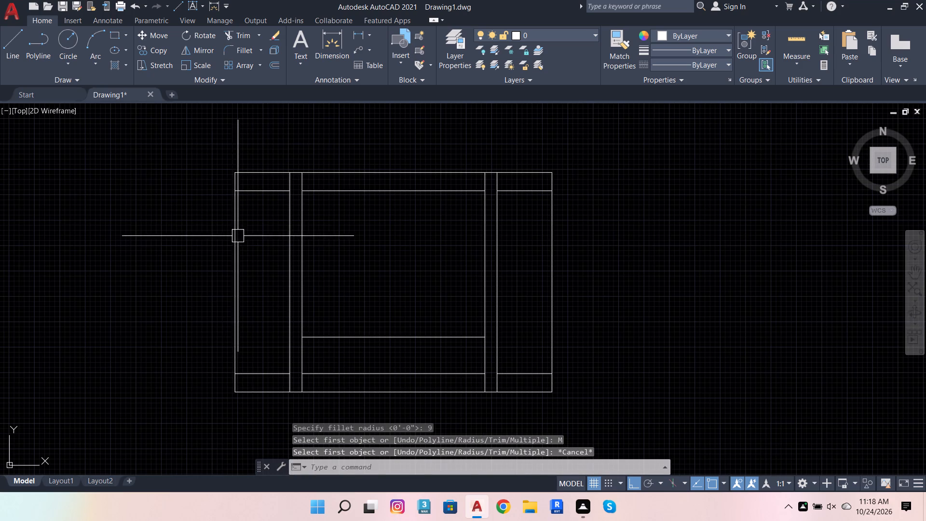
left_click(241, 232)
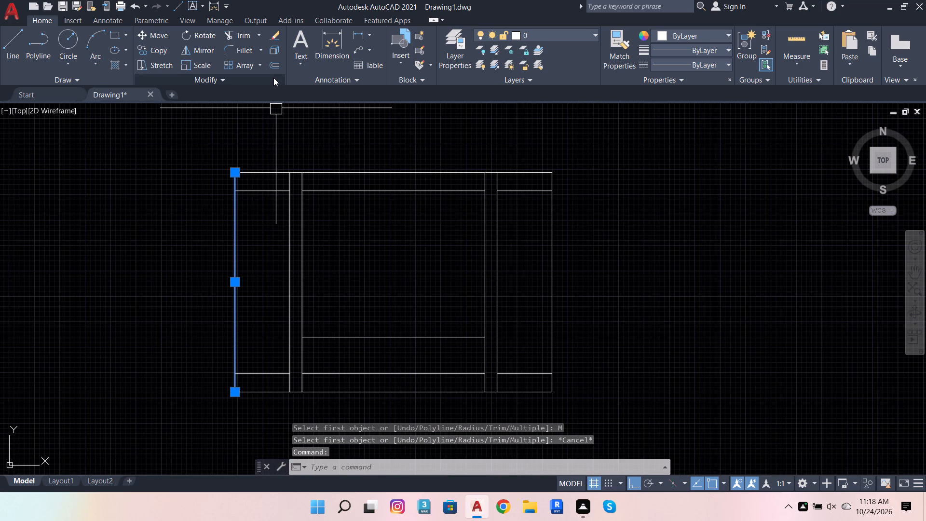
left_click(273, 63)
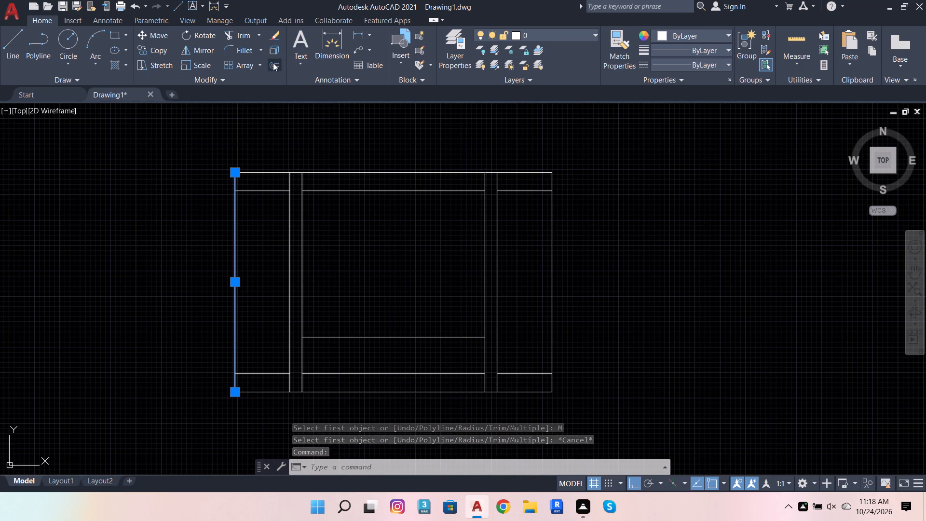
left_click(237, 172)
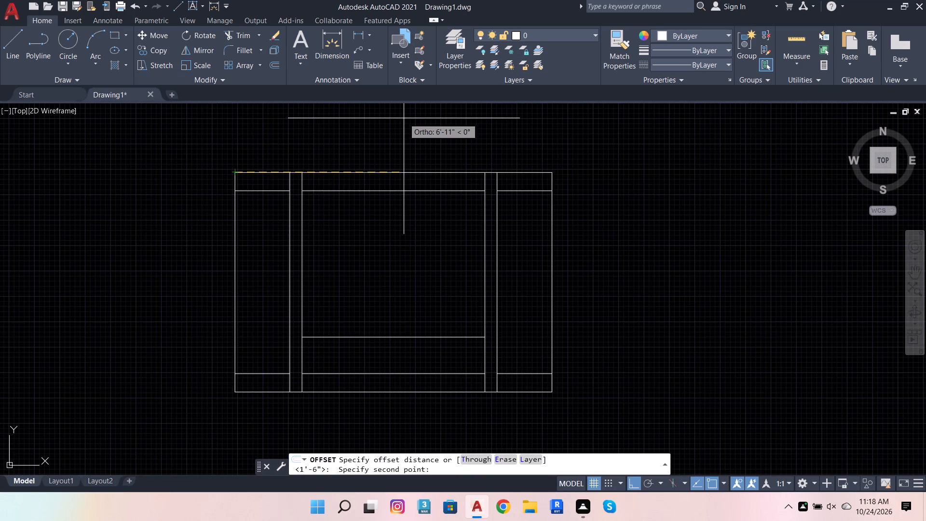
key("6")
key("Return")
left_click(404, 118)
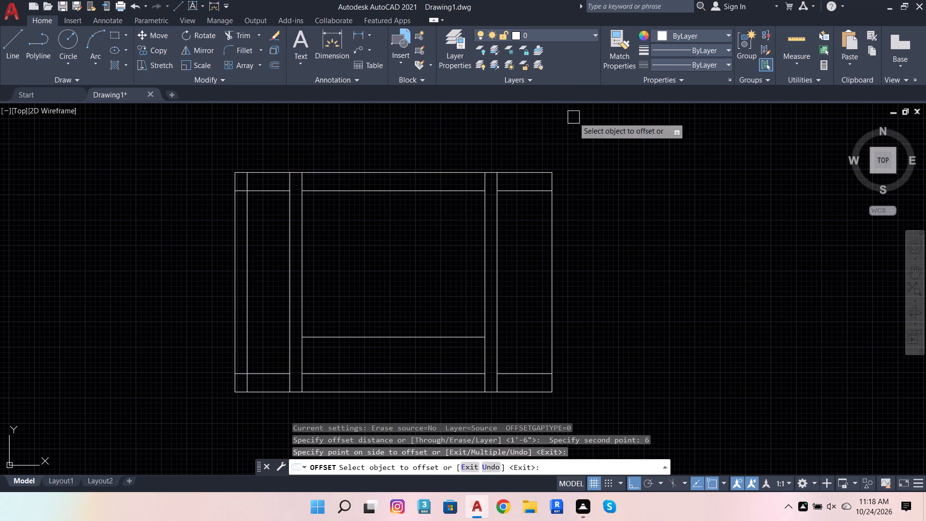
left_click(547, 215)
left_click(515, 227)
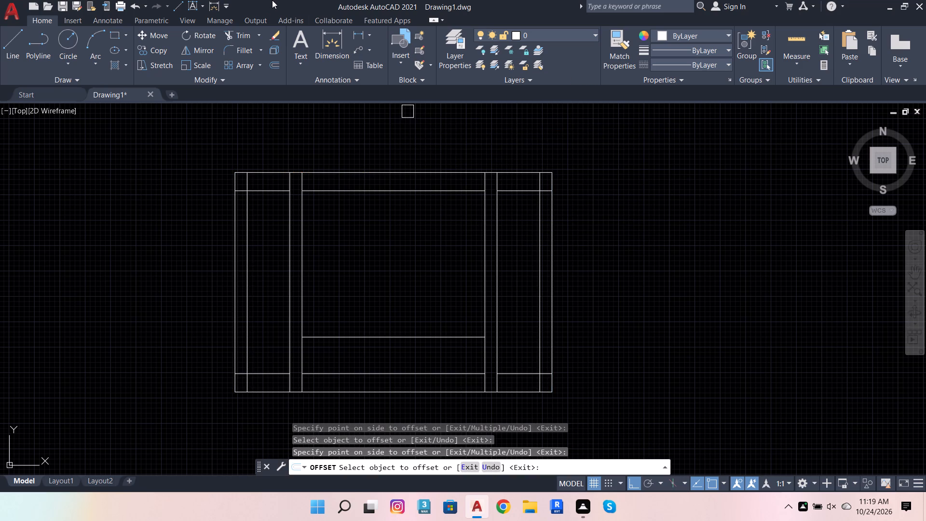
key("Escape")
key("Escape")
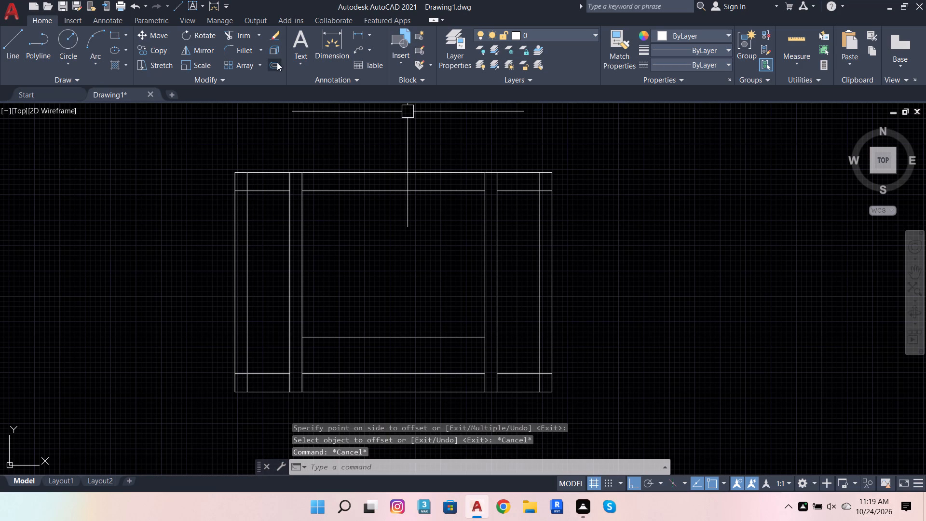
Fillet the two upper corners of the left side section's inner rectangle with a 9" radius, using the Multiple option.
left_click(238, 52)
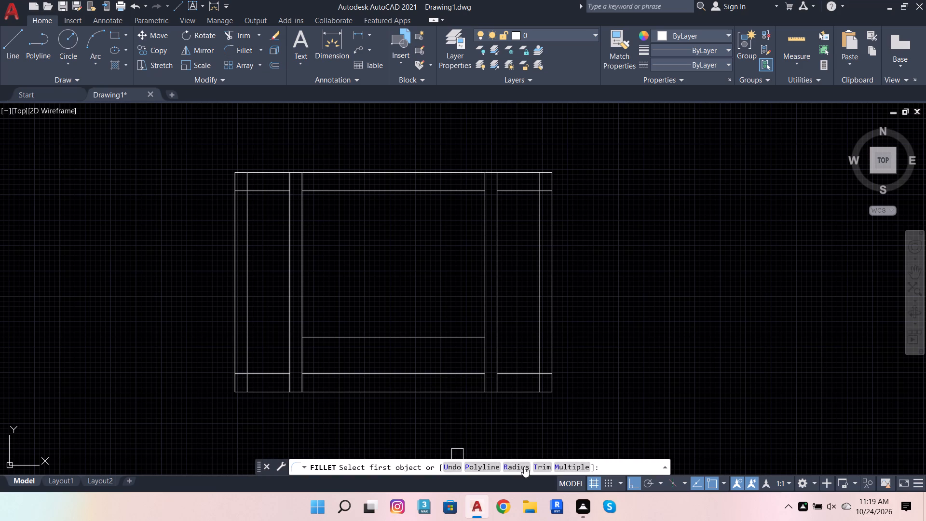
left_click(524, 466)
left_click(532, 466)
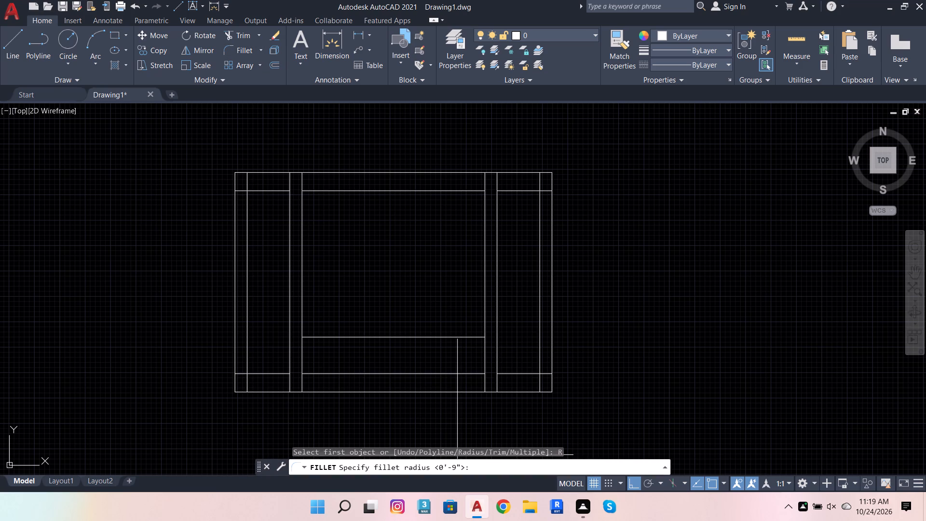
key("9")
key("Return")
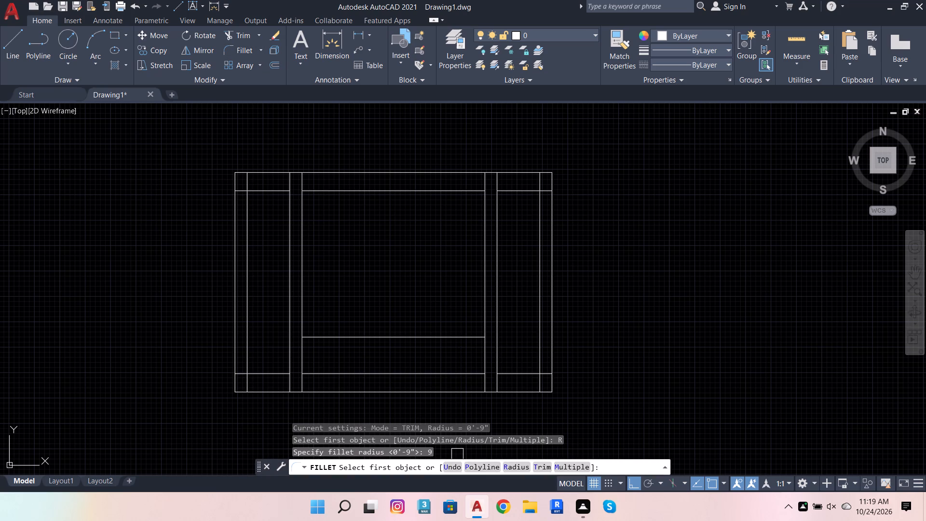
left_click(562, 465)
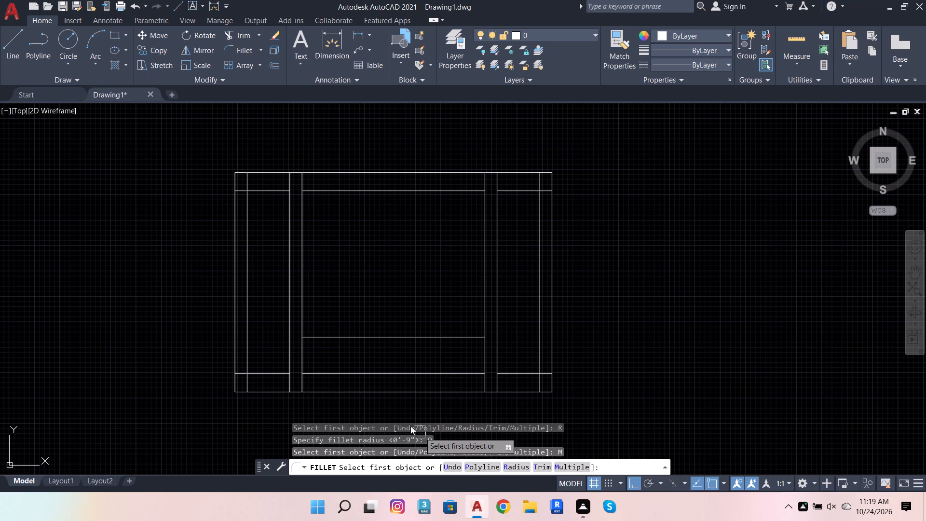
scroll(277, 203, "up", 2)
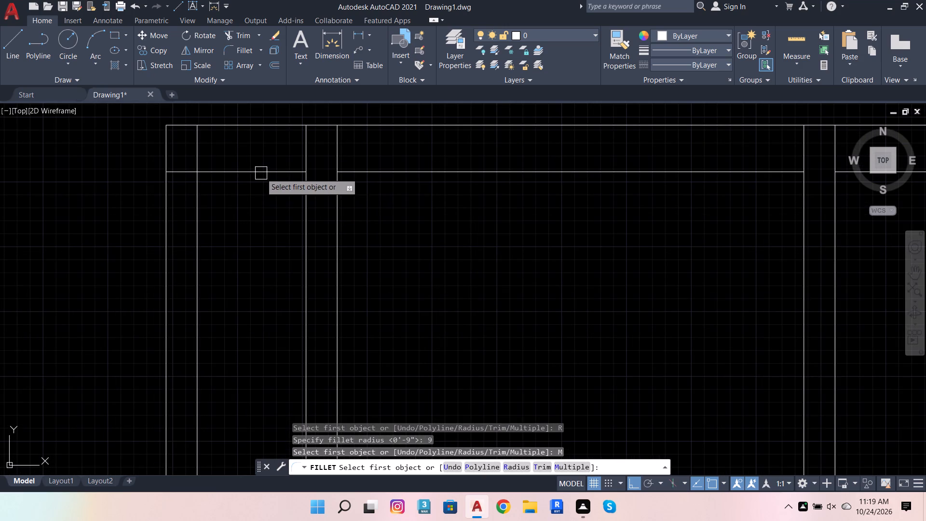
left_click(261, 173)
left_click(193, 242)
left_click(278, 176)
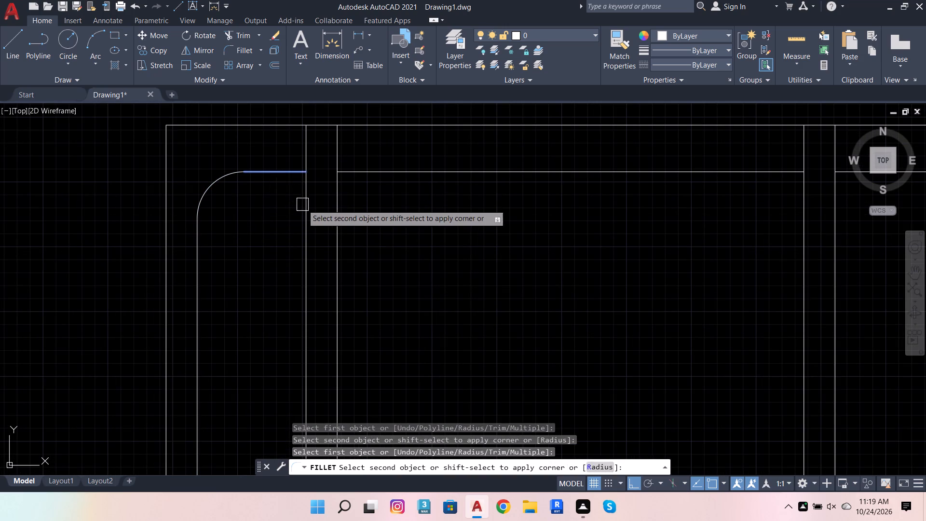
left_click(305, 213)
Fillet the two lower corners of the left side section's inner rectangle with the same 9" radius.
scroll(327, 198, "down", 3)
scroll(303, 322, "up", 3)
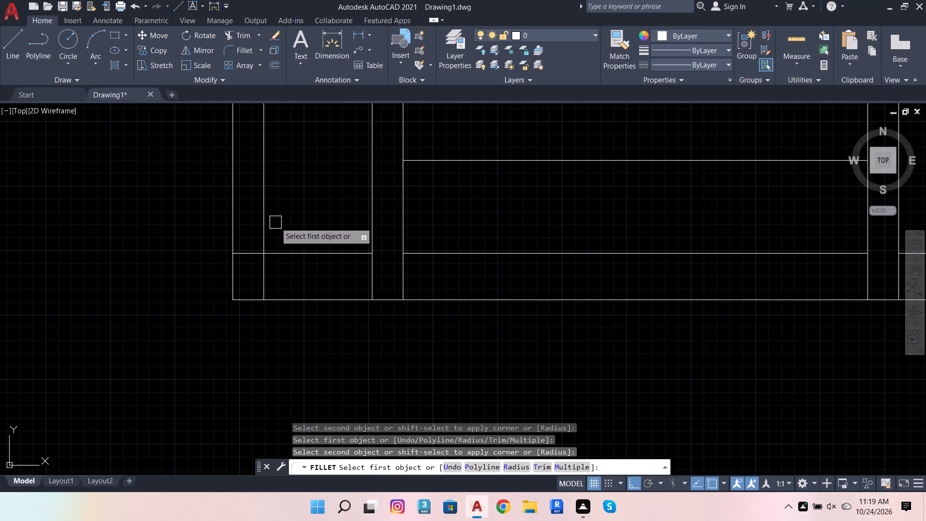
left_click(269, 221)
left_click(299, 250)
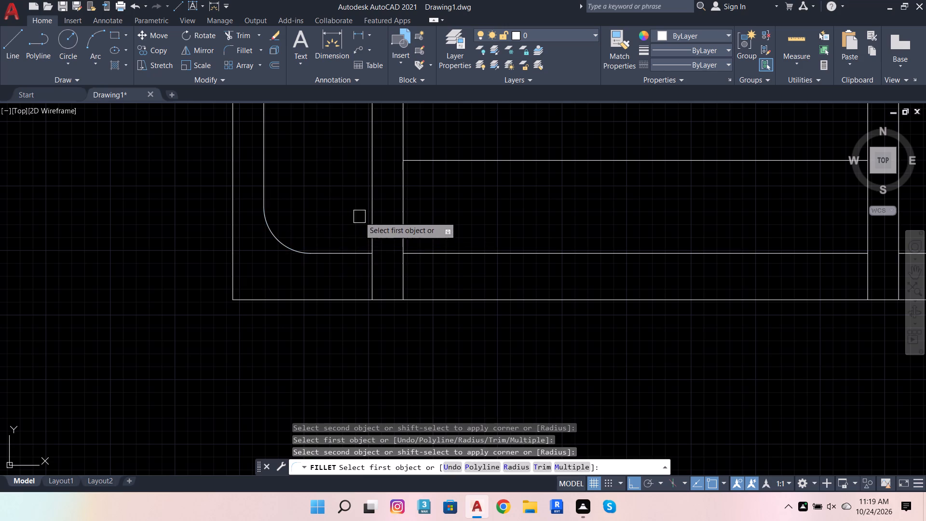
left_click(372, 215)
left_click(329, 258)
scroll(204, 308, "down", 3)
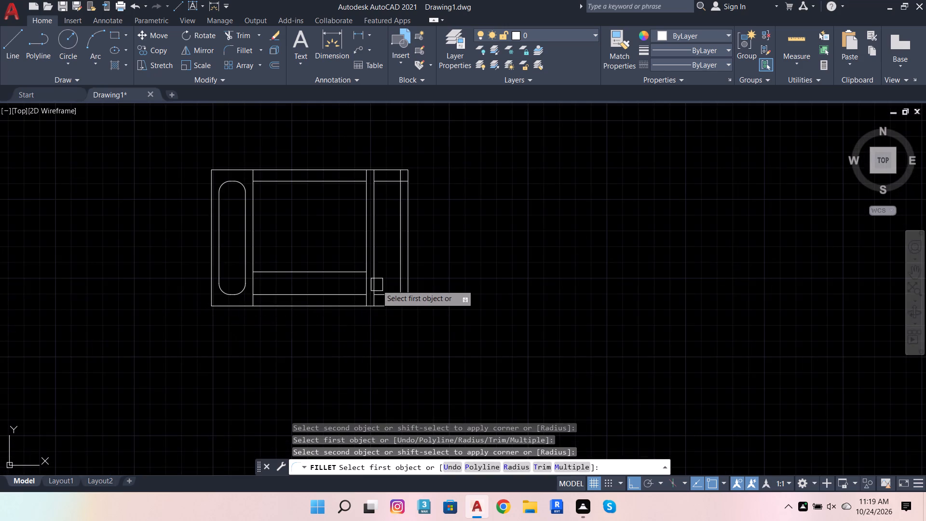
Fillet the two lower corners of the right side section's inner rectangle with the same 9" radius.
scroll(385, 280, "up", 3)
left_click(337, 304)
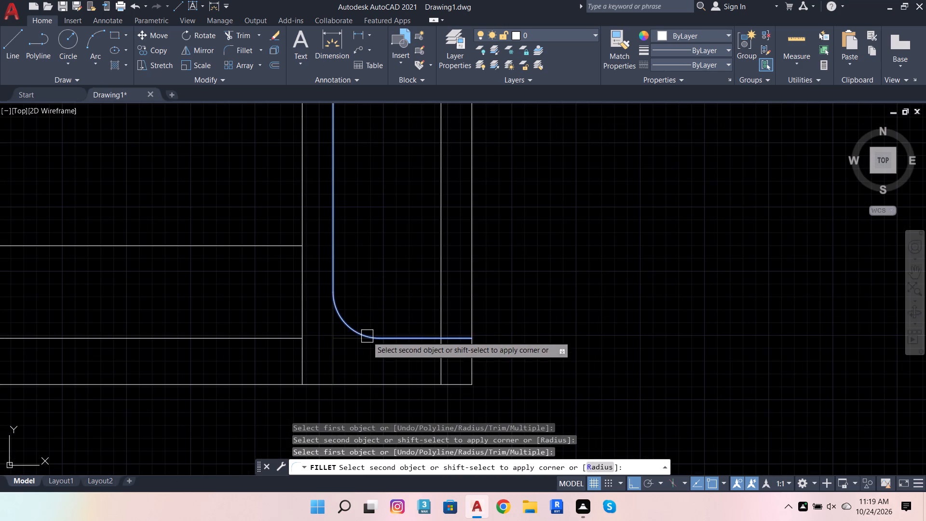
left_click(367, 336)
left_click(443, 294)
left_click(414, 337)
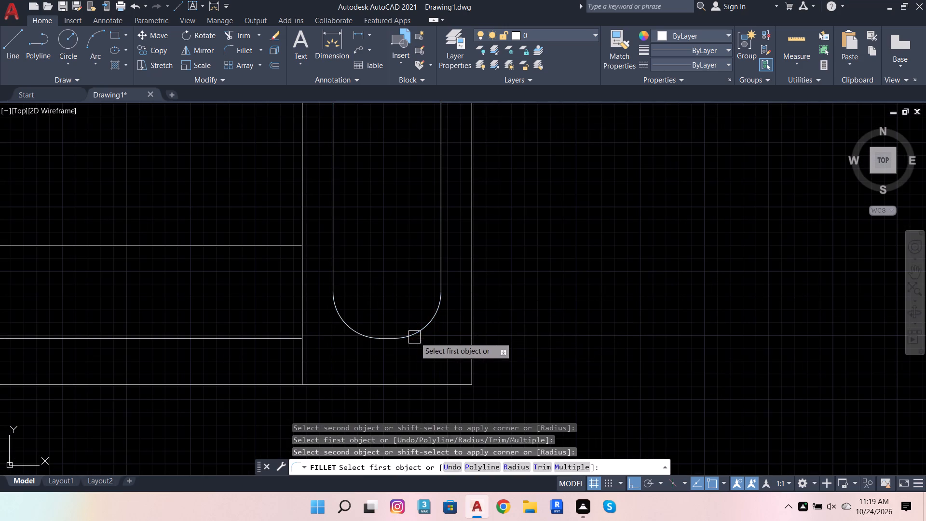
Fillet the two upper corners of the right side section's inner rectangle with the 9" radius.
scroll(429, 353, "down", 3)
scroll(419, 248, "up", 3)
left_click(422, 207)
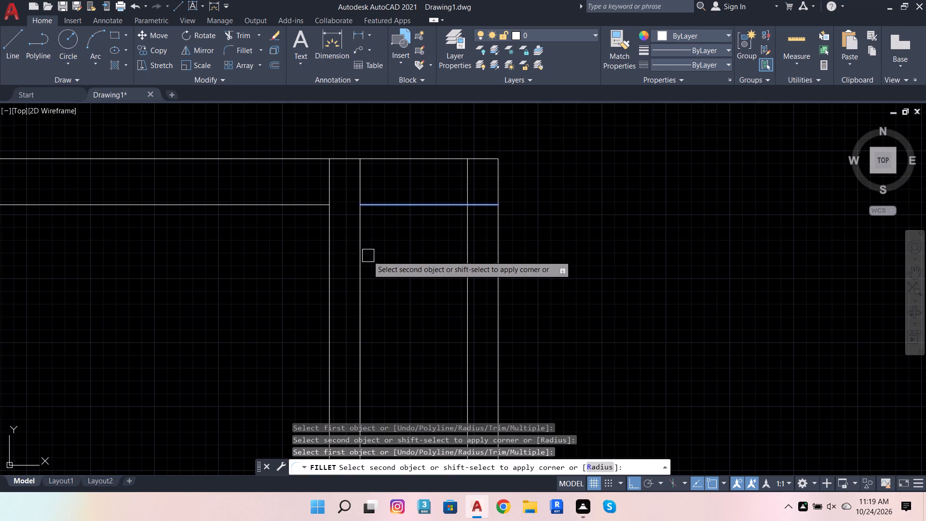
left_click(364, 266)
left_click(445, 207)
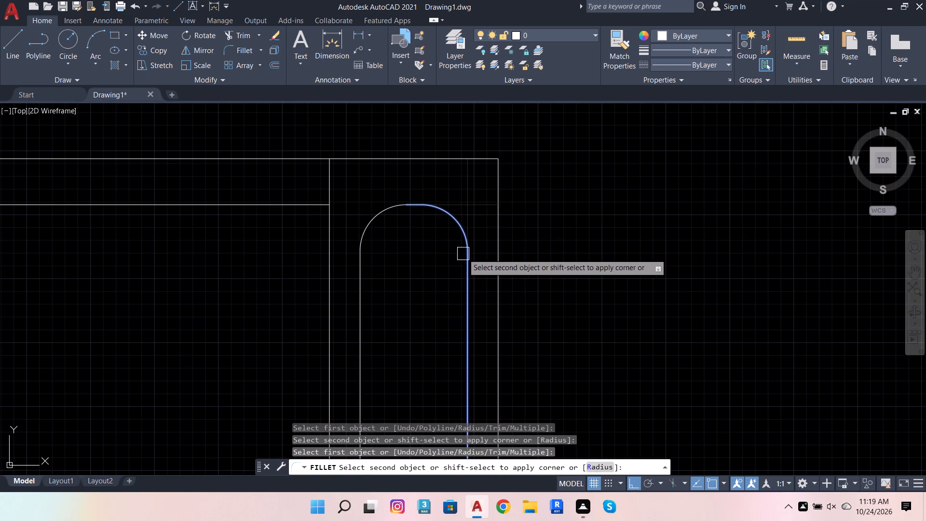
left_click(467, 260)
Fillet the two upper corners of the middle section with the 9" radius and end the Fillet command.
scroll(598, 179, "down", 2)
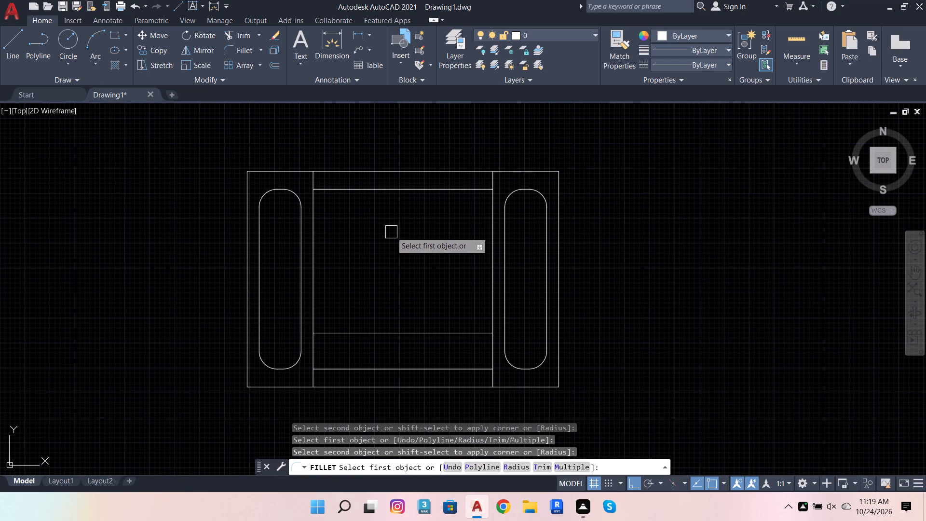
left_click(358, 189)
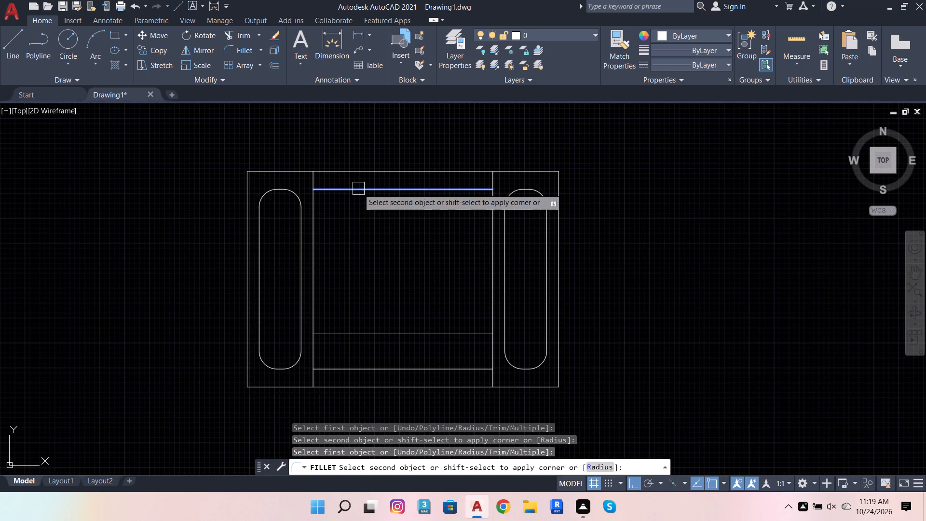
left_click_drag(316, 254, 321, 253)
left_click(455, 189)
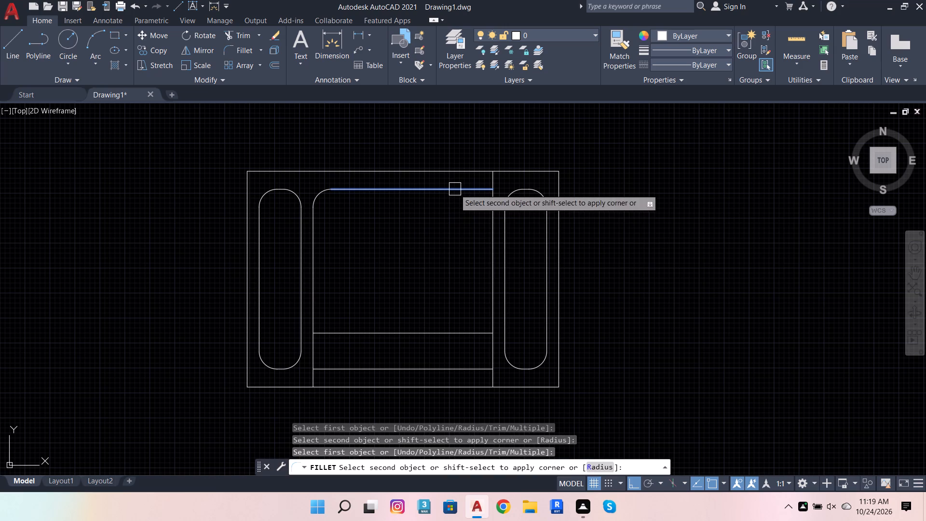
left_click(490, 265)
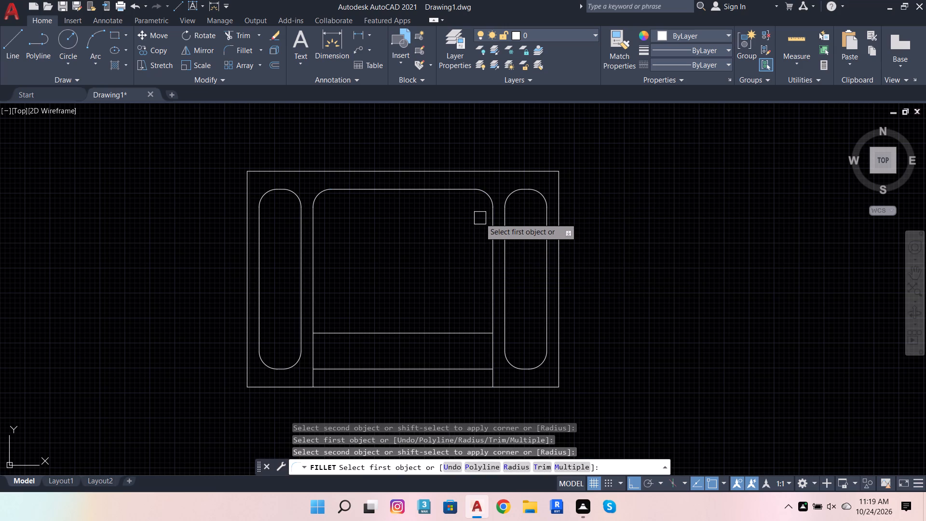
key("Escape")
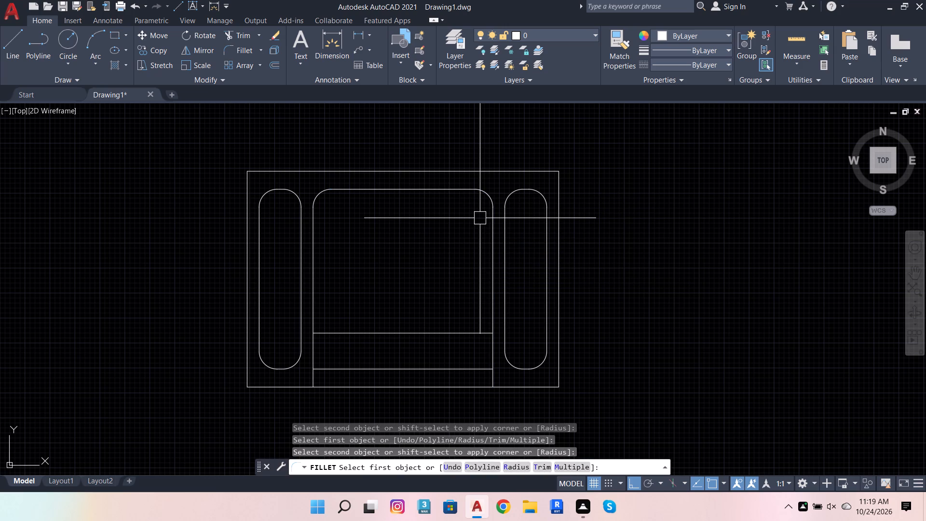
Dimension the length of the middle section's upper inner horizontal line near its base, placing the dimension above that line.
left_click(330, 36)
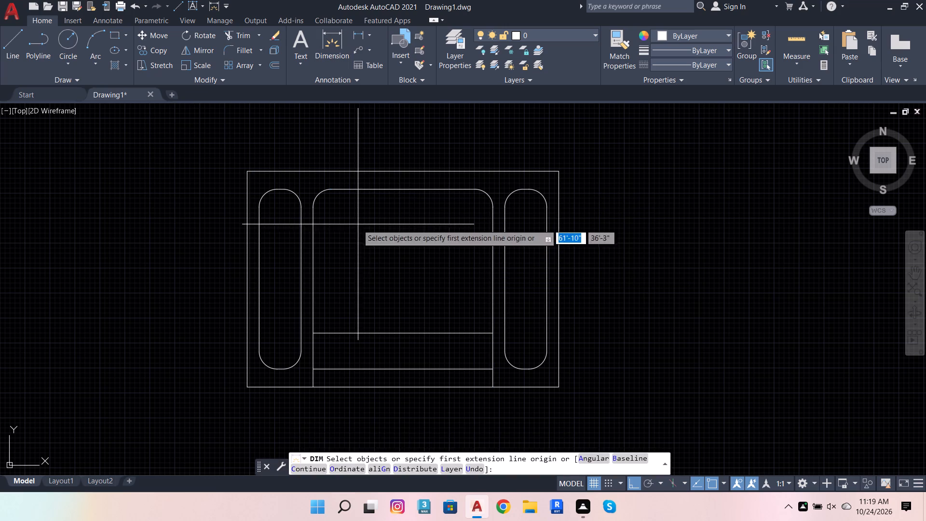
left_click(367, 332)
left_click(386, 270)
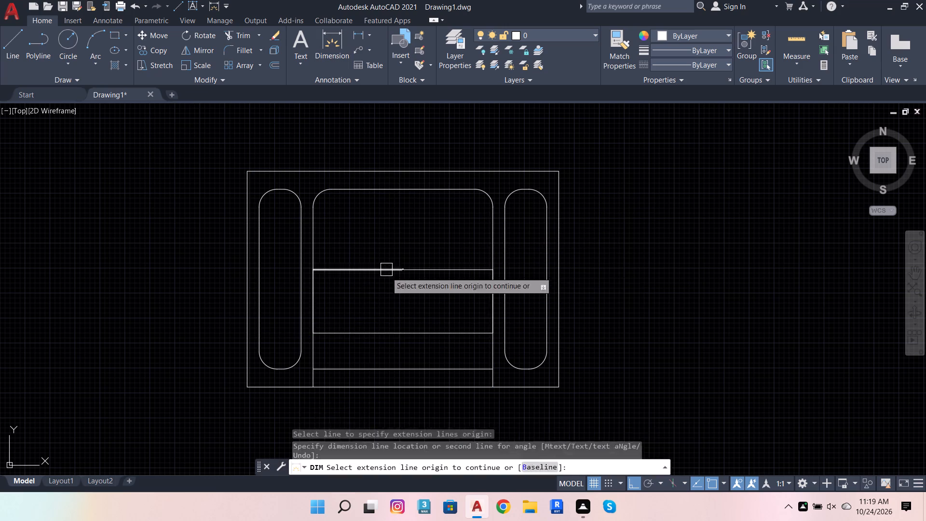
scroll(381, 293, "up", 3)
scroll(469, 198, "up", 4)
key("Escape")
scroll(456, 255, "down", 4)
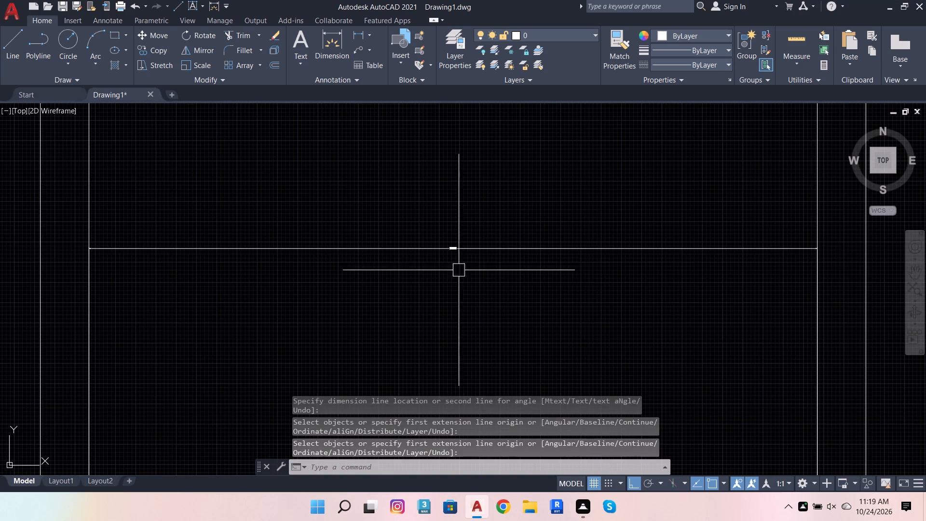
scroll(473, 280, "down", 3)
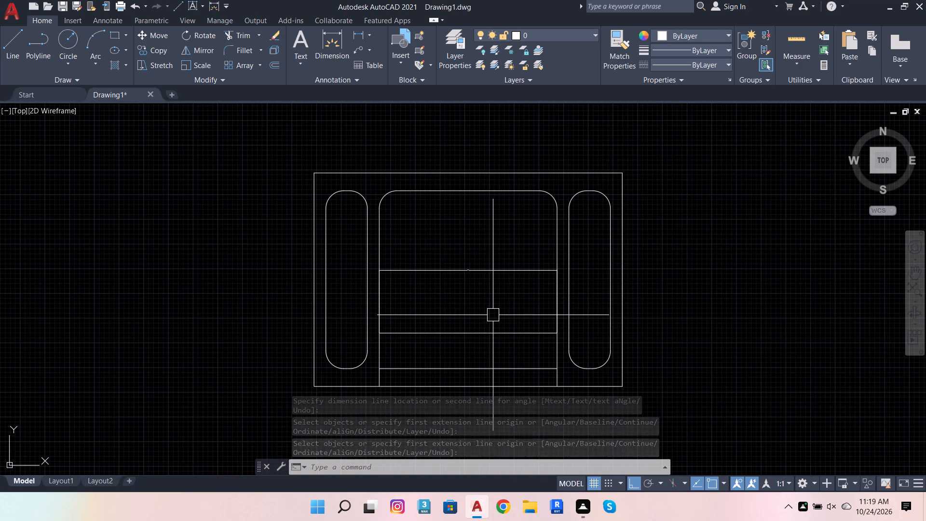
Modify the Standard dimension style's primary units to Architectural format with 0'-0" precision.
type("DIM")
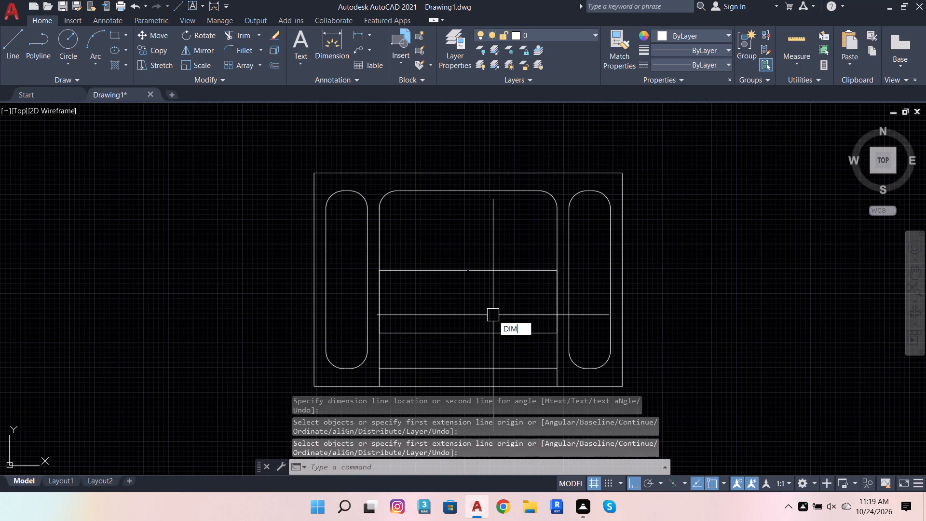
left_click(560, 350)
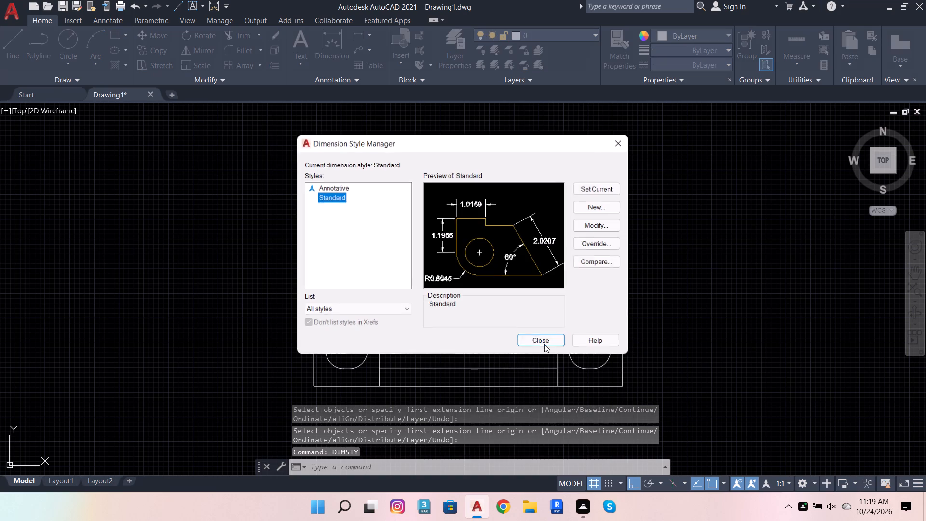
left_click(610, 229)
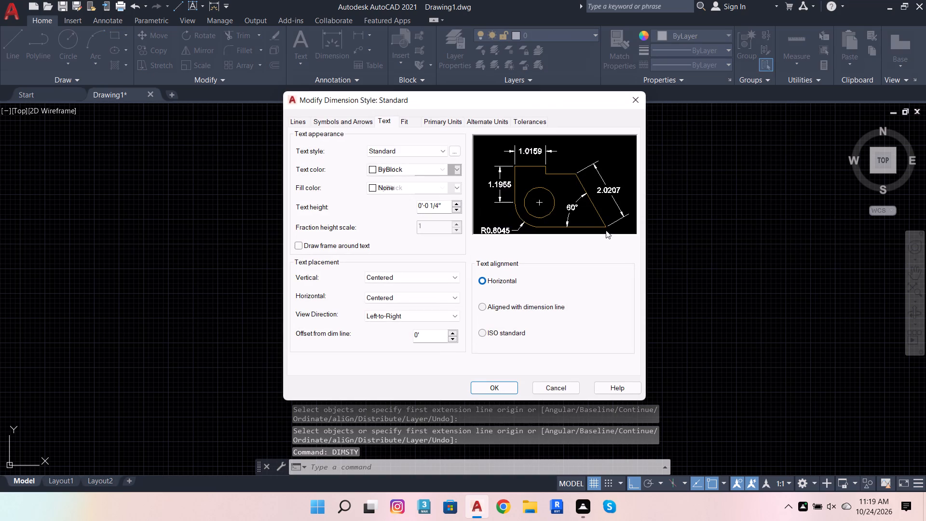
left_click(438, 118)
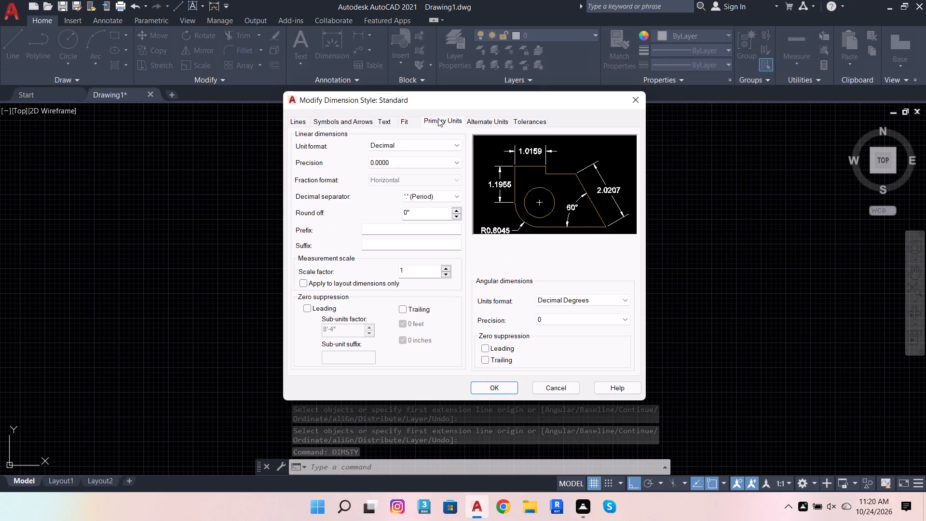
left_click(419, 144)
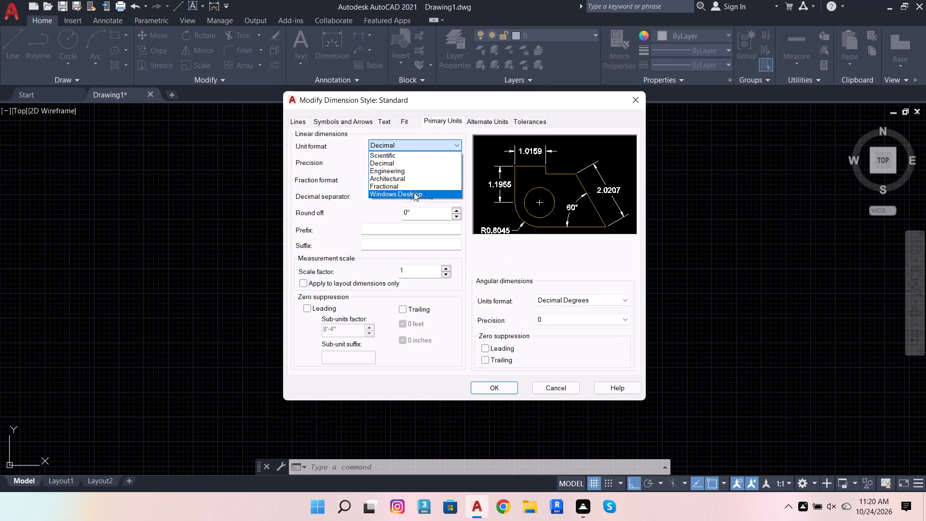
left_click(428, 176)
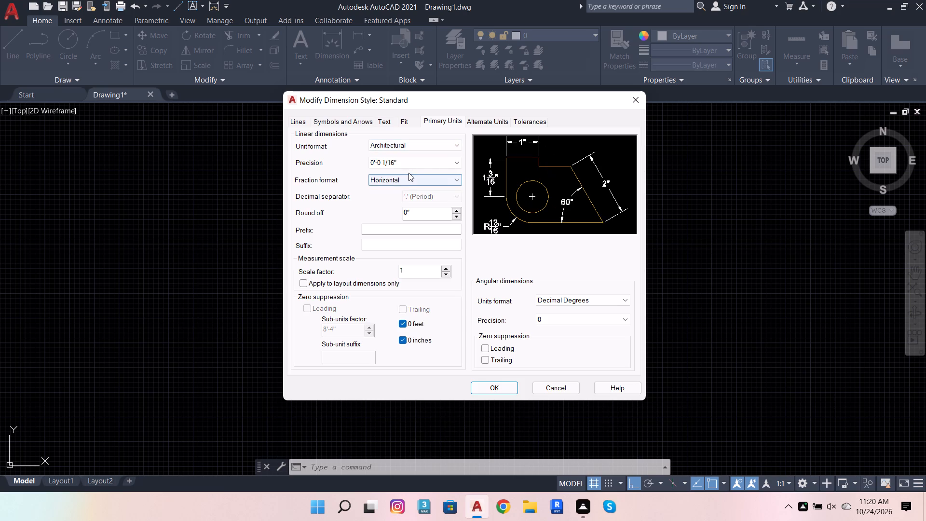
left_click(410, 164)
left_click(417, 170)
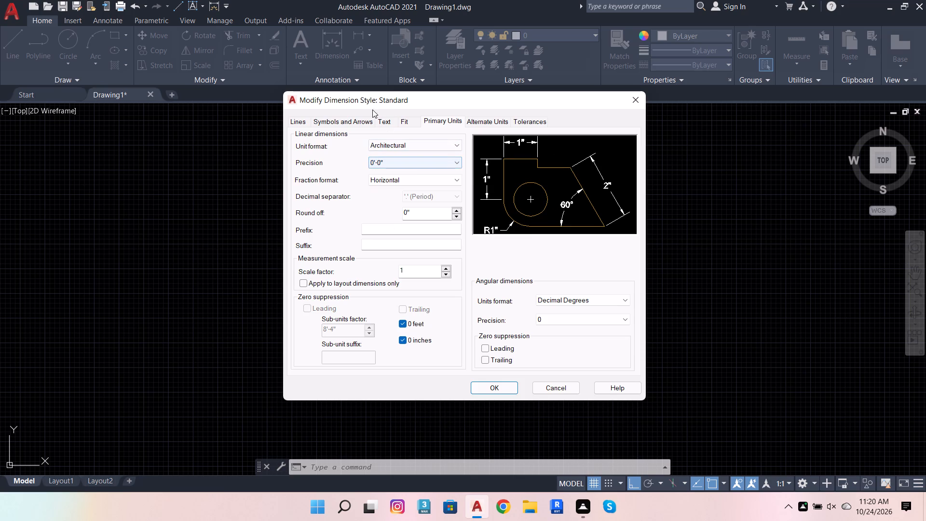
Set the Standard dimension style's text height to 4".
left_click(393, 122)
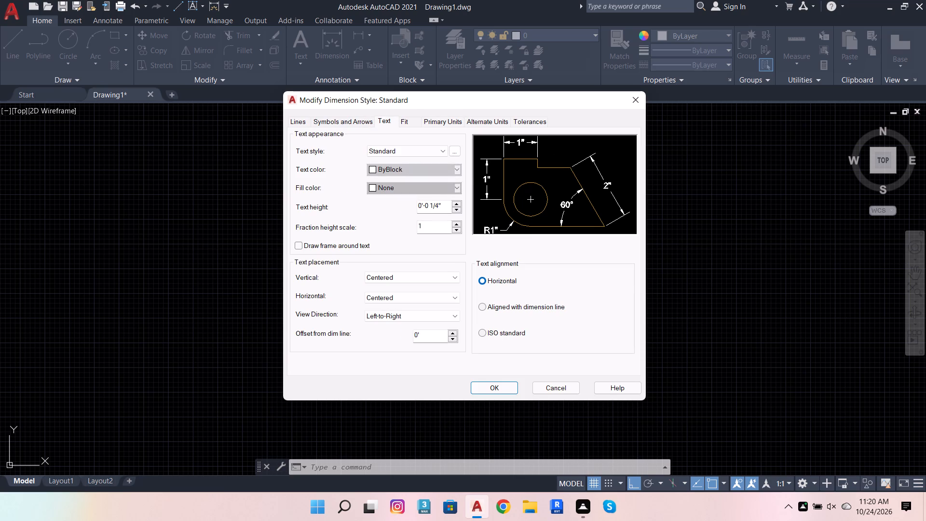
left_click_drag(450, 202, 392, 214)
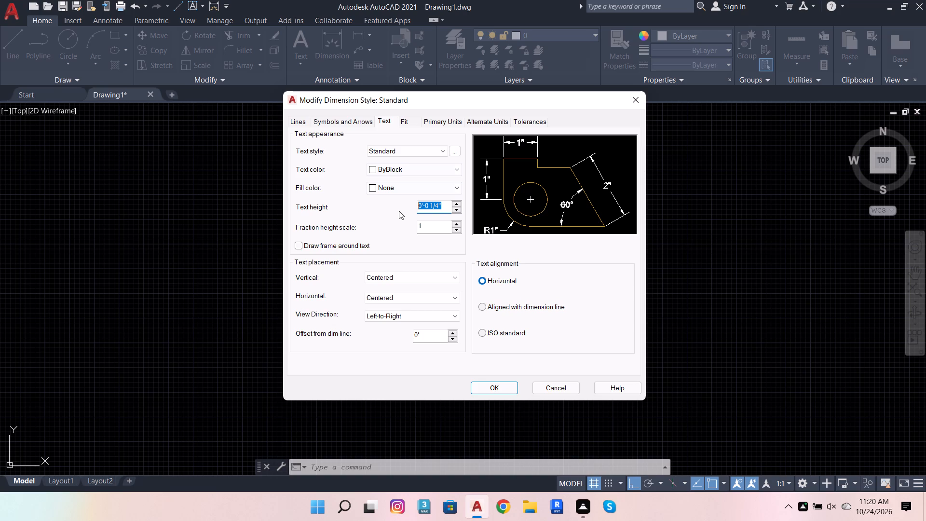
key("4")
key("Return")
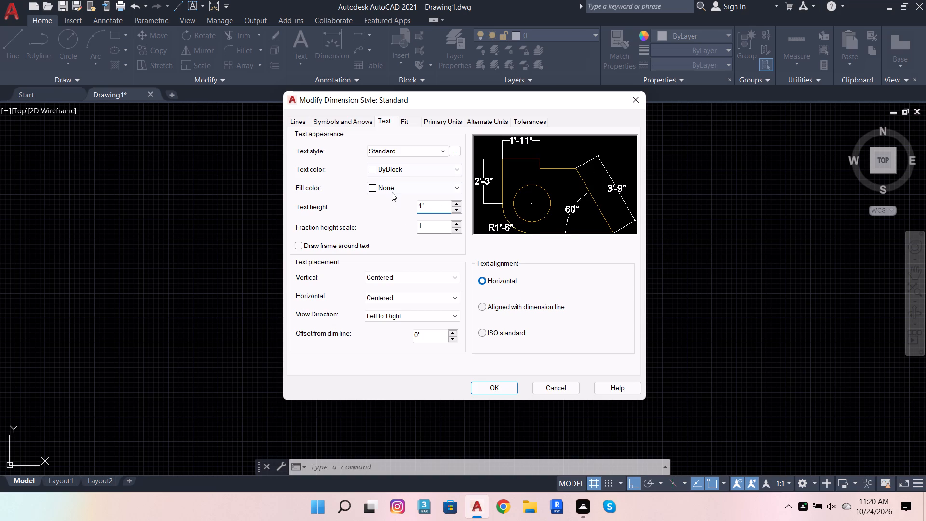
Set the Standard dimension style's arrow size to 1".
left_click(358, 120)
left_click_drag(330, 243, 318, 240)
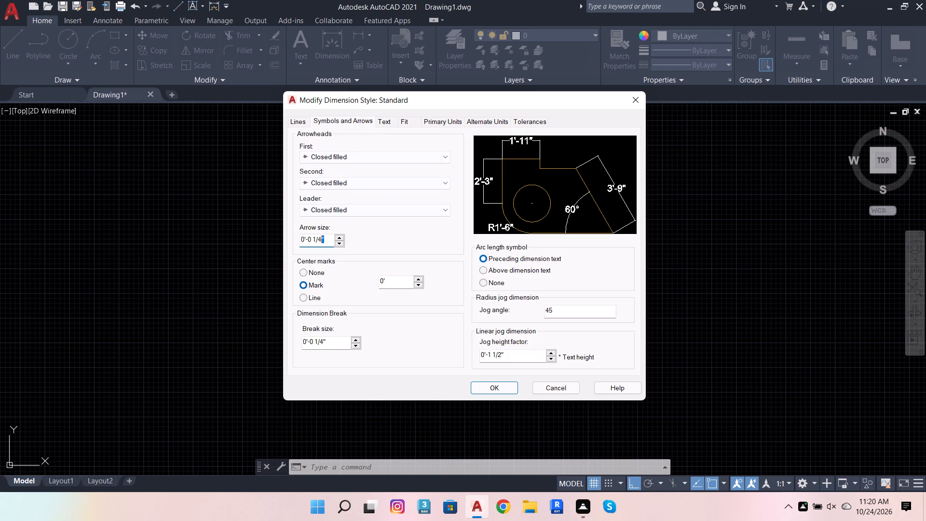
left_click_drag(318, 240, 239, 234)
key("1")
key("Return")
Align the dimension text with the dimension line, apply the style changes and set Standard as the current style.
left_click(298, 126)
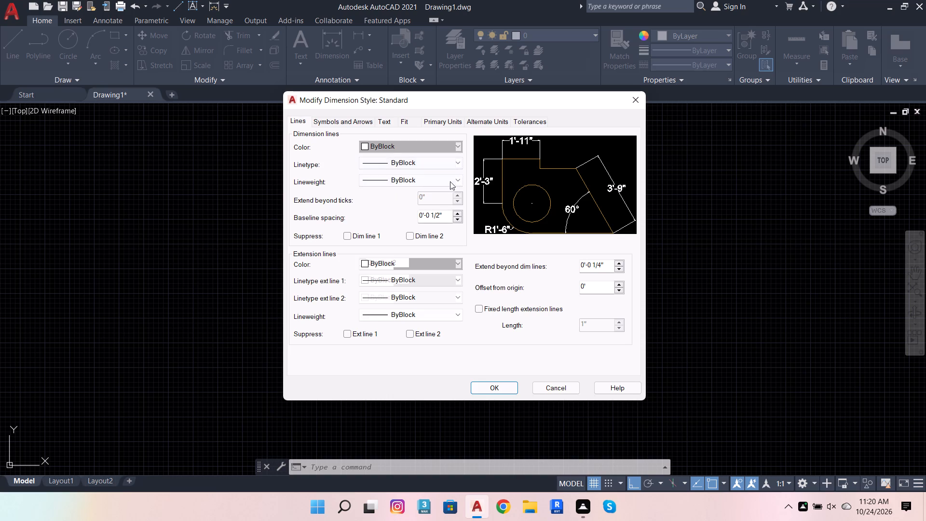
left_click(360, 115)
left_click(387, 121)
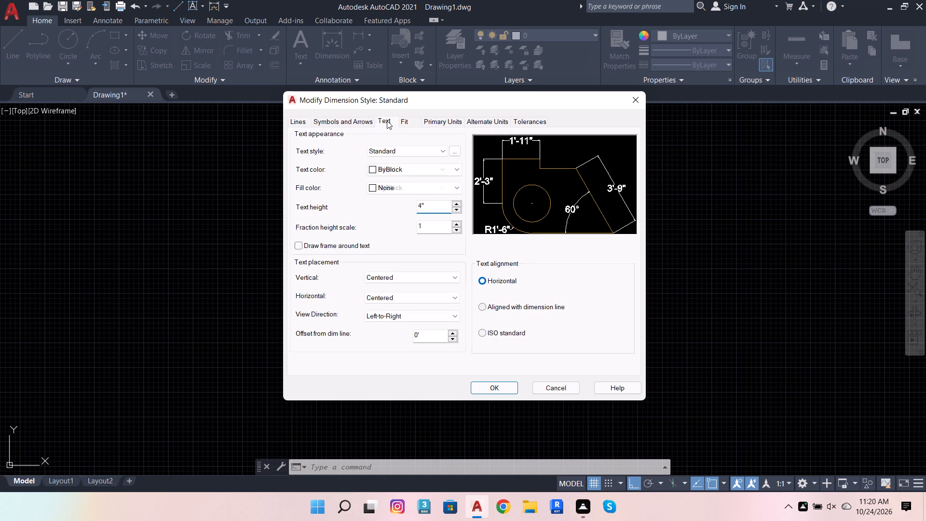
left_click(488, 310)
left_click(494, 388)
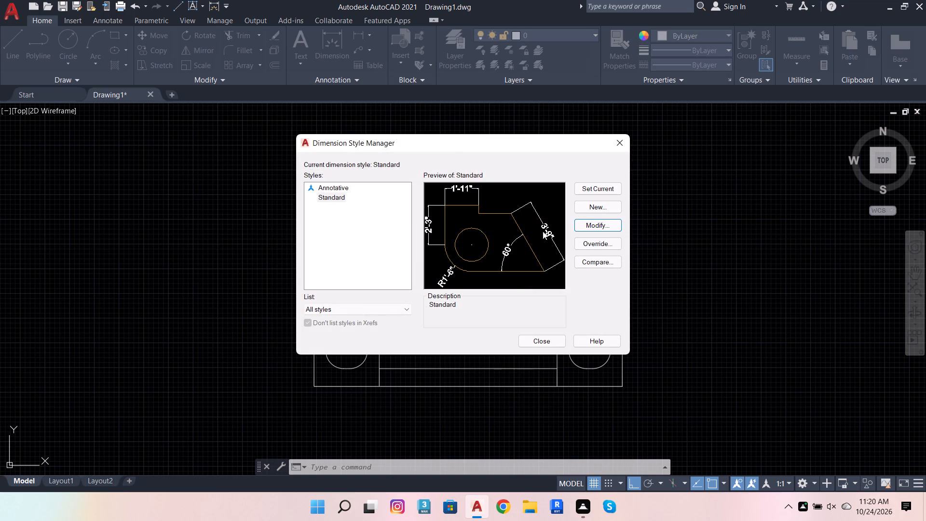
left_click(597, 192)
left_click(541, 343)
Trim the two short vertical segments between the middle section's lowest inner line and the outer rectangle's bottom edge.
scroll(535, 278, "up", 2)
scroll(535, 272, "down", 2)
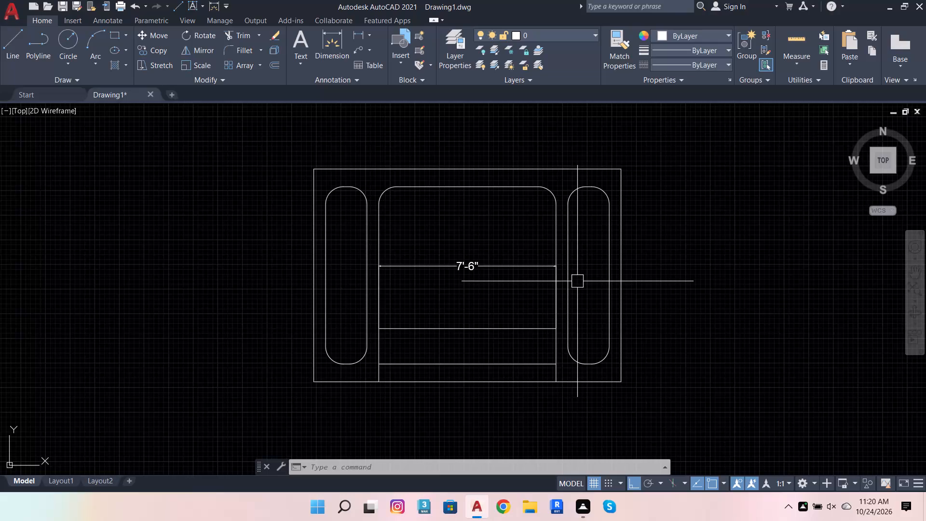
scroll(397, 410, "up", 1)
scroll(374, 365, "up", 1)
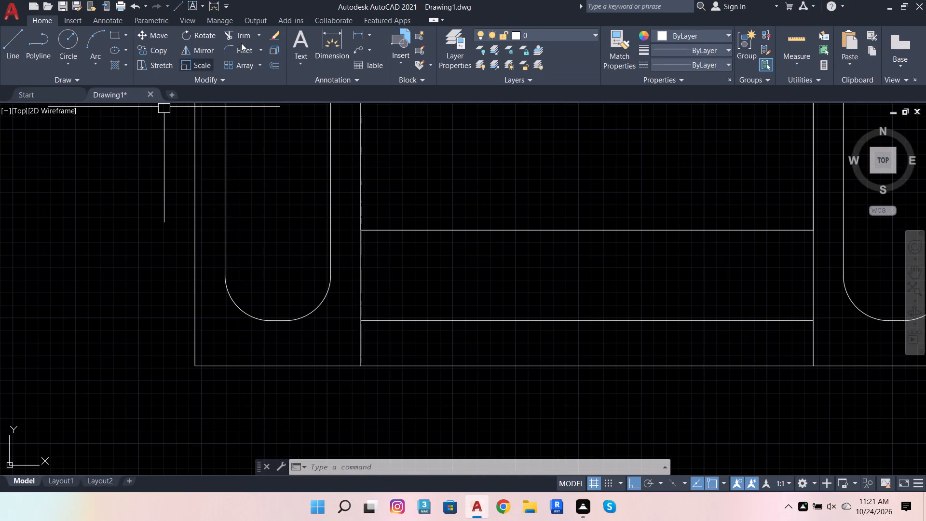
left_click(273, 69)
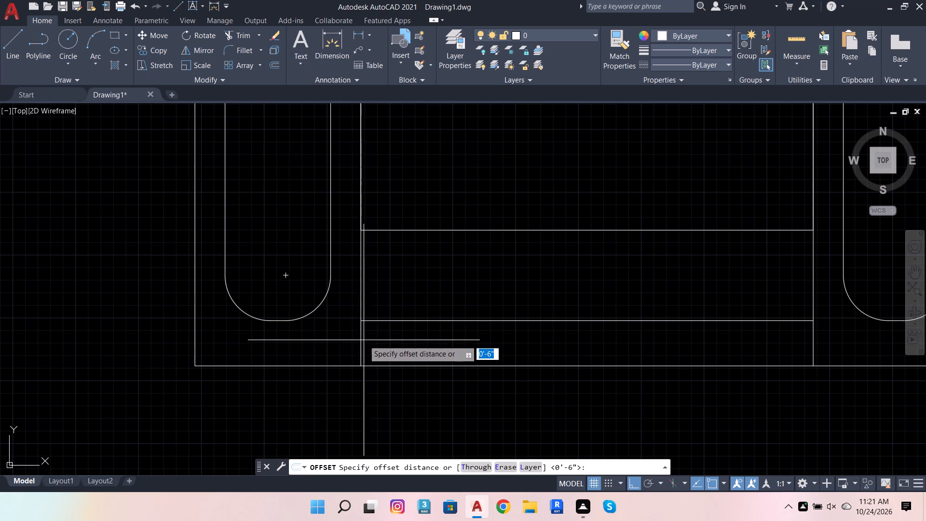
left_click(237, 32)
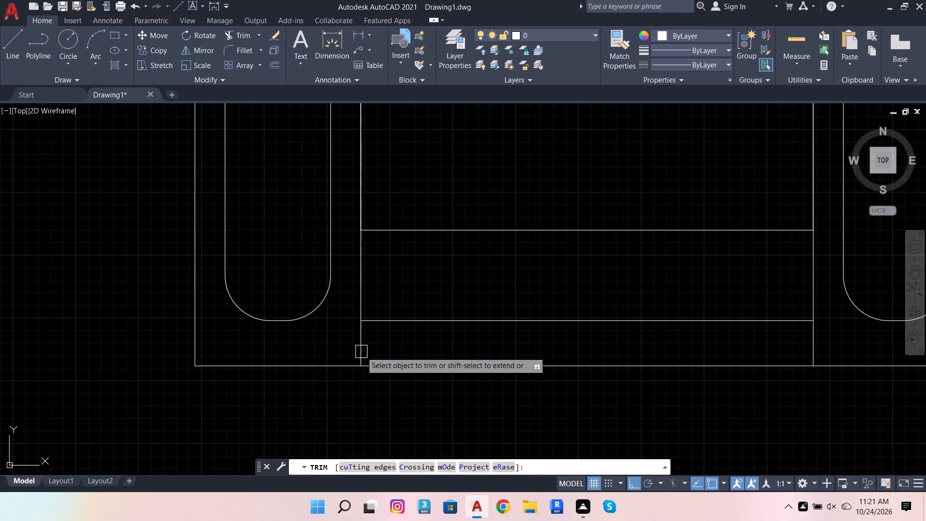
left_click(356, 348)
left_click(821, 343)
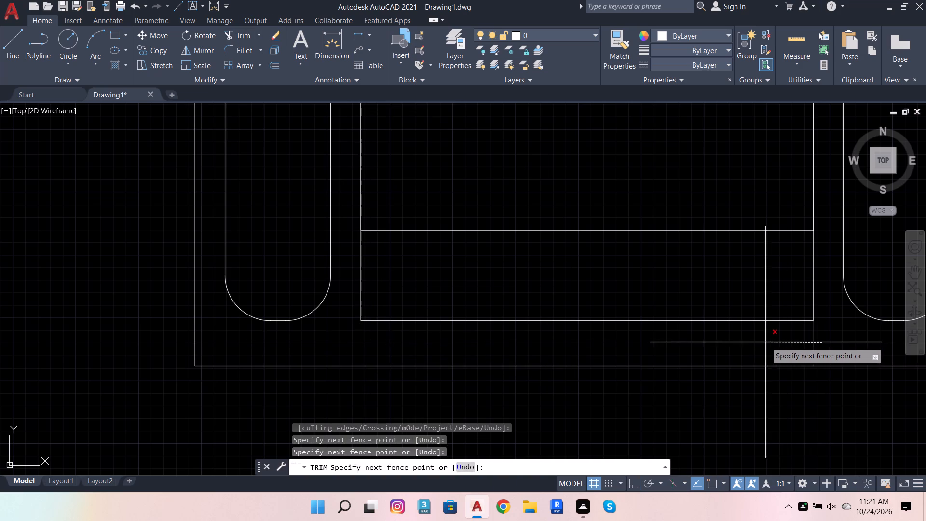
left_click(765, 342)
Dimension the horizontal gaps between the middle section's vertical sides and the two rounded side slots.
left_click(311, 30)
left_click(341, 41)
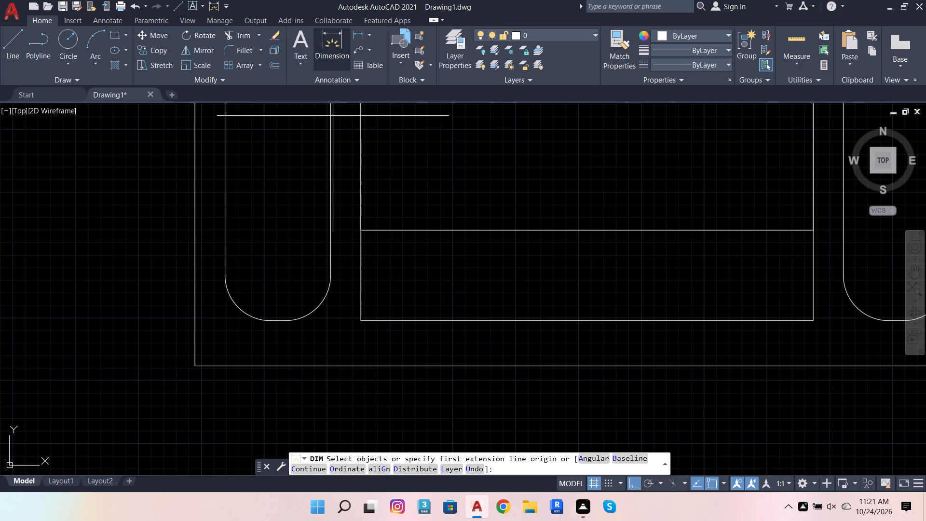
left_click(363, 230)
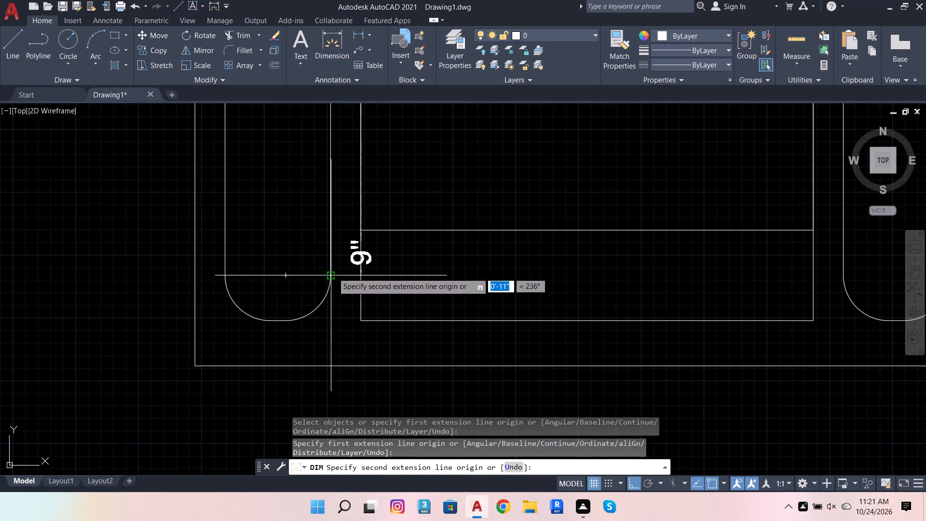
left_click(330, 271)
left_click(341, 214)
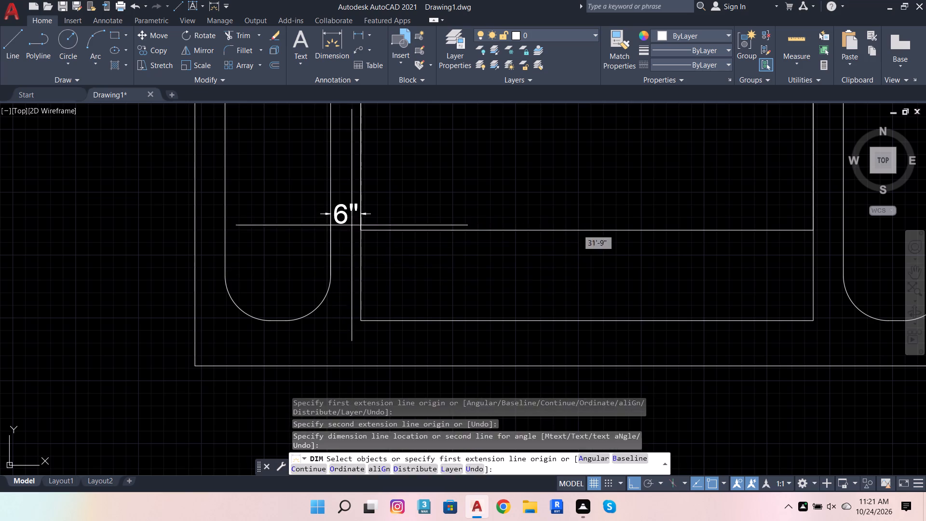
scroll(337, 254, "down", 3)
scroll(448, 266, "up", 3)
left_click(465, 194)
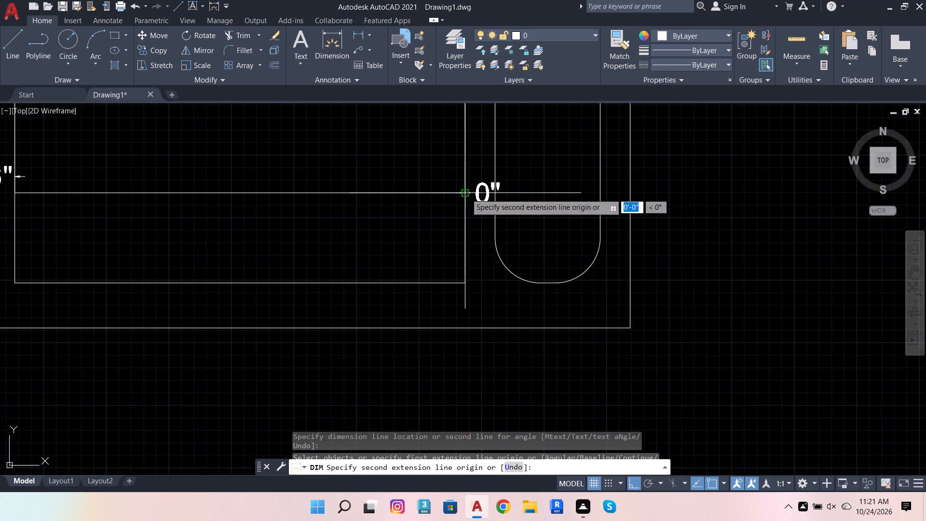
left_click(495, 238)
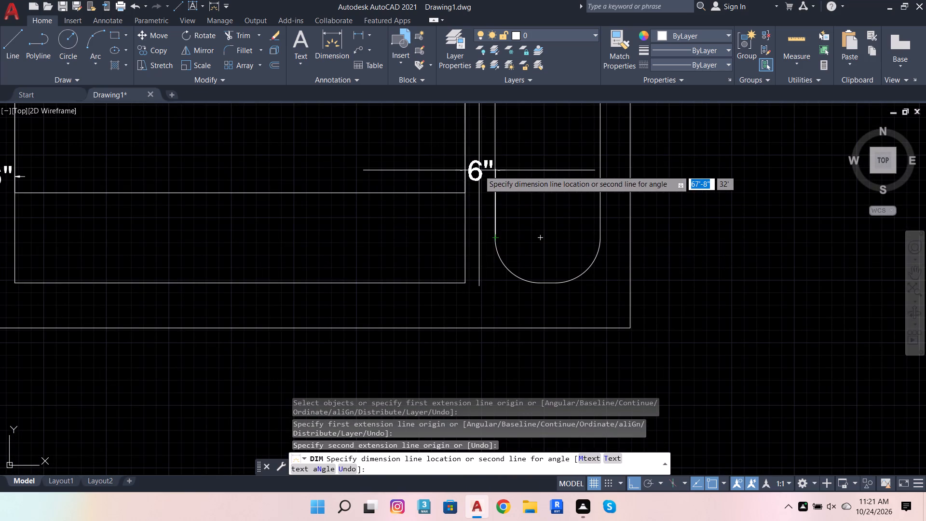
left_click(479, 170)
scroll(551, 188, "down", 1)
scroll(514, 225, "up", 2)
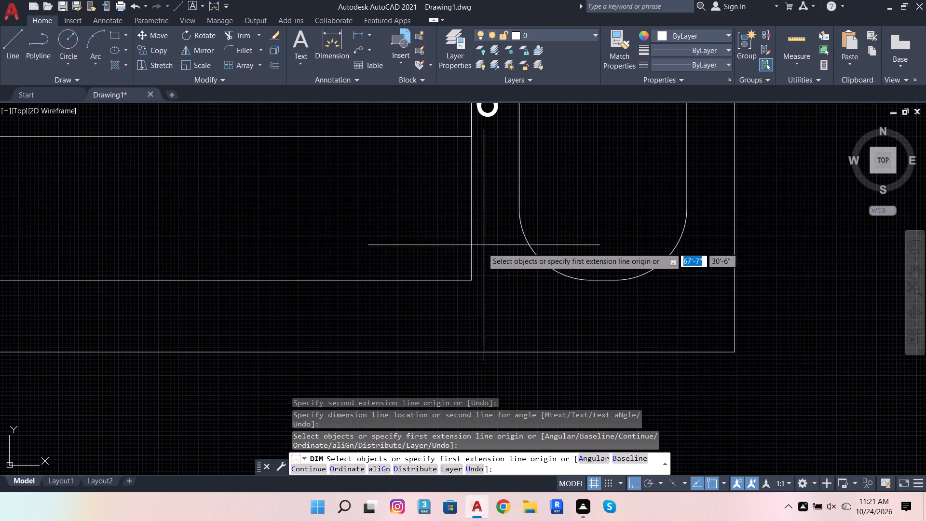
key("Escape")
Offset the middle section's two vertical sides outward by 4", toward the rounded side slots.
left_click(473, 254)
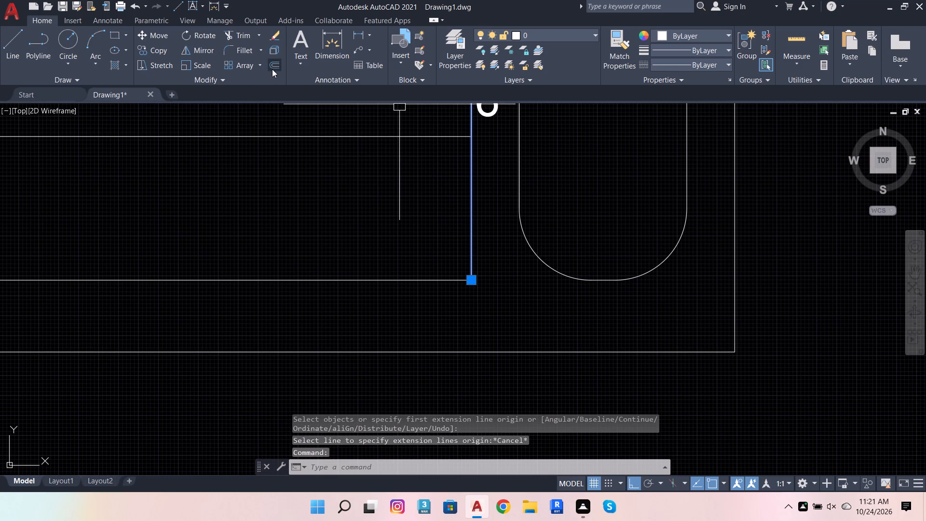
left_click(272, 69)
left_click(475, 282)
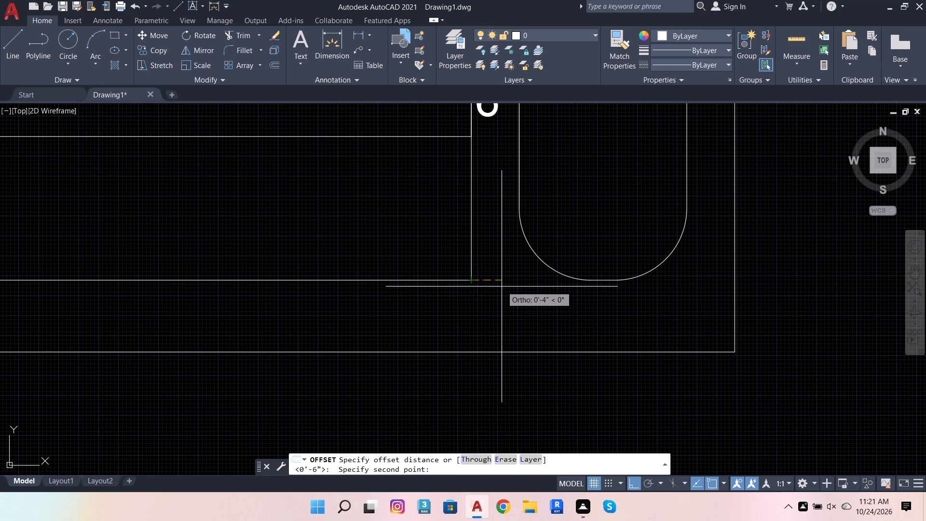
key("4")
key("Return")
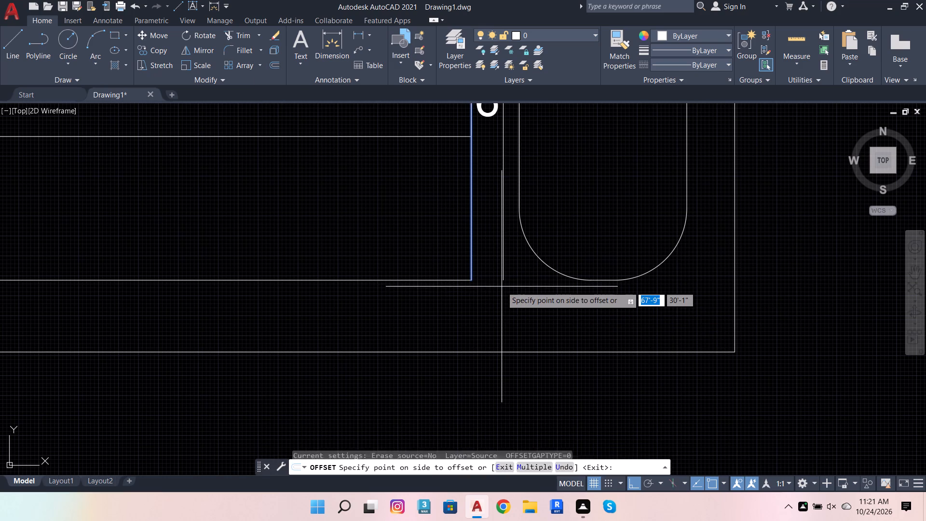
left_click(502, 286)
scroll(629, 250, "down", 3)
scroll(336, 237, "up", 2)
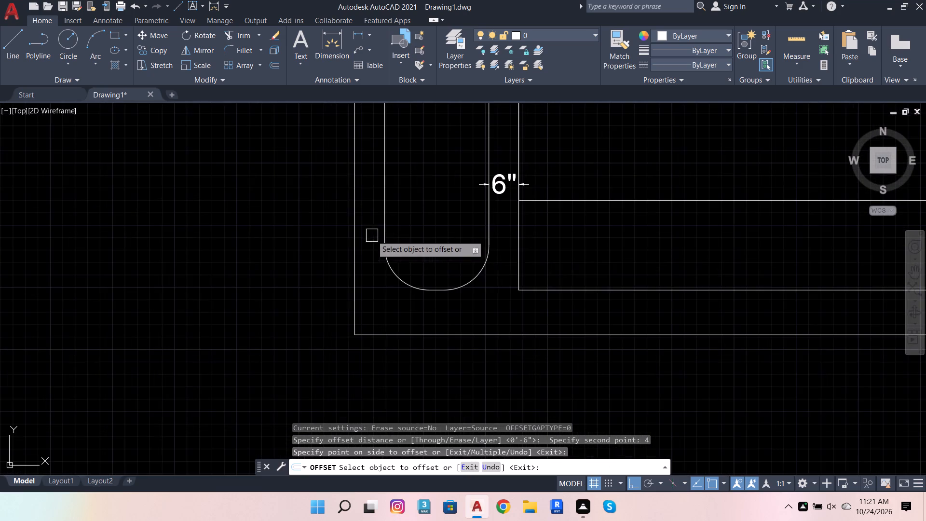
left_click(524, 248)
left_click(470, 261)
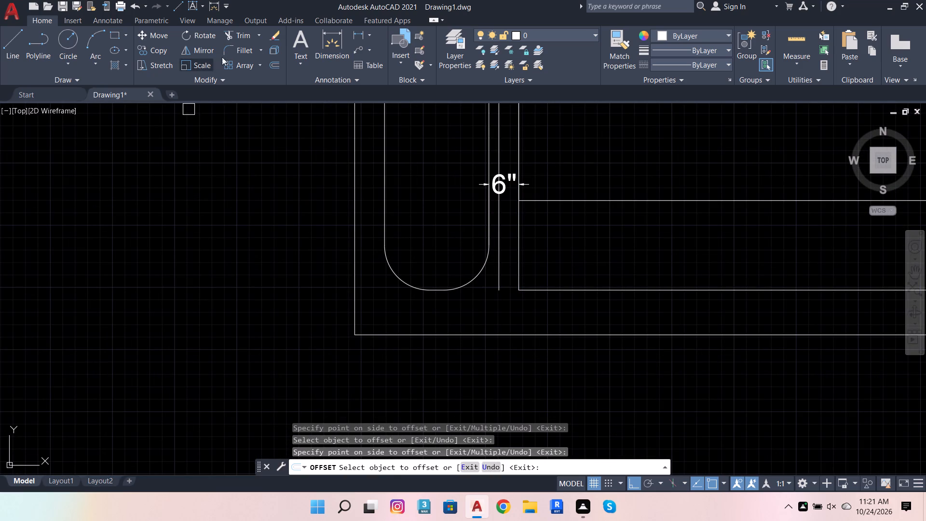
key("Escape")
Trim the middle section's original vertical sides between its two lower horizontal lines.
scroll(340, 197, "down", 2)
left_click(234, 31)
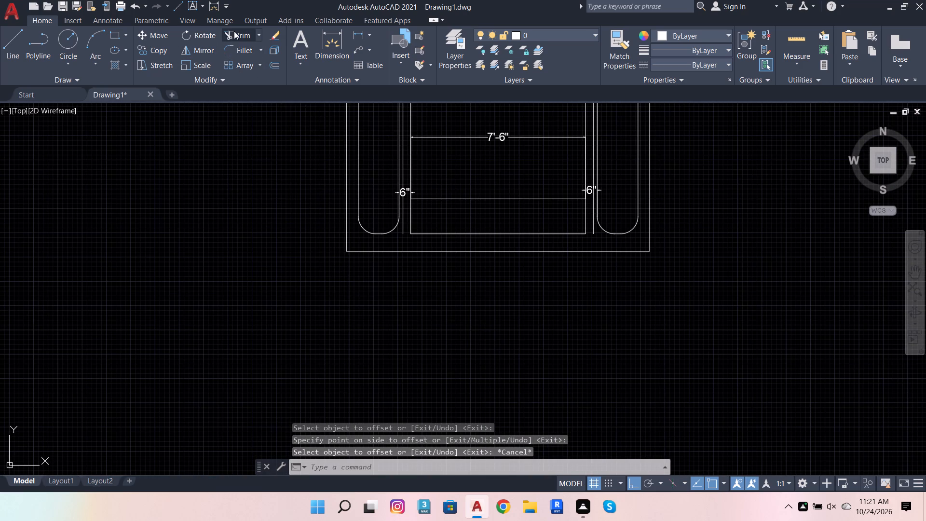
scroll(405, 192, "up", 2)
left_click(416, 251)
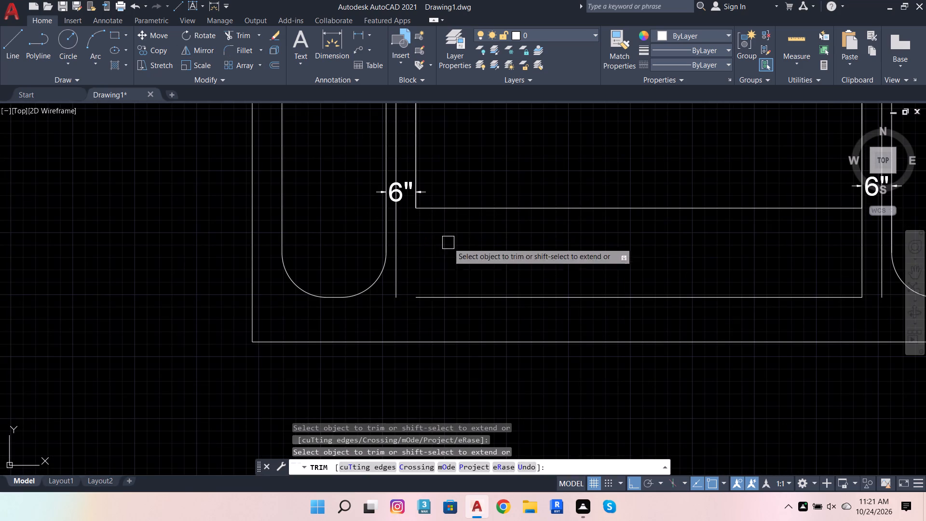
left_click(866, 263)
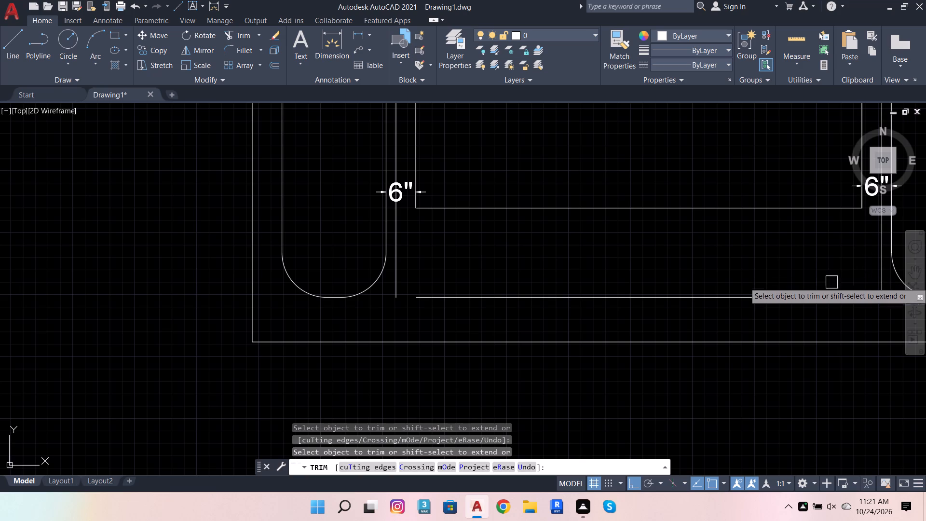
Extend both ends of the middle section's two lower horizontal lines to the 4" offset lines.
left_click(562, 299, "shift")
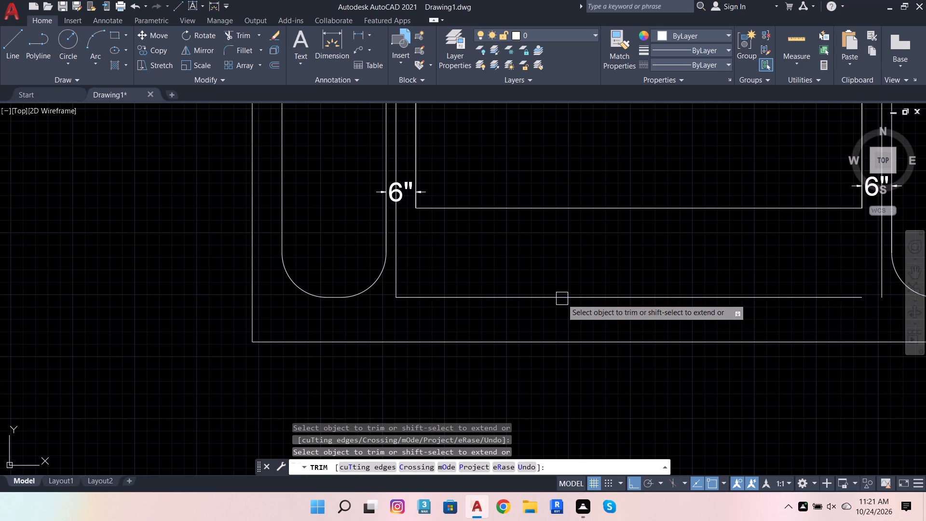
left_click(689, 292, "shift")
left_click(586, 206, "shift")
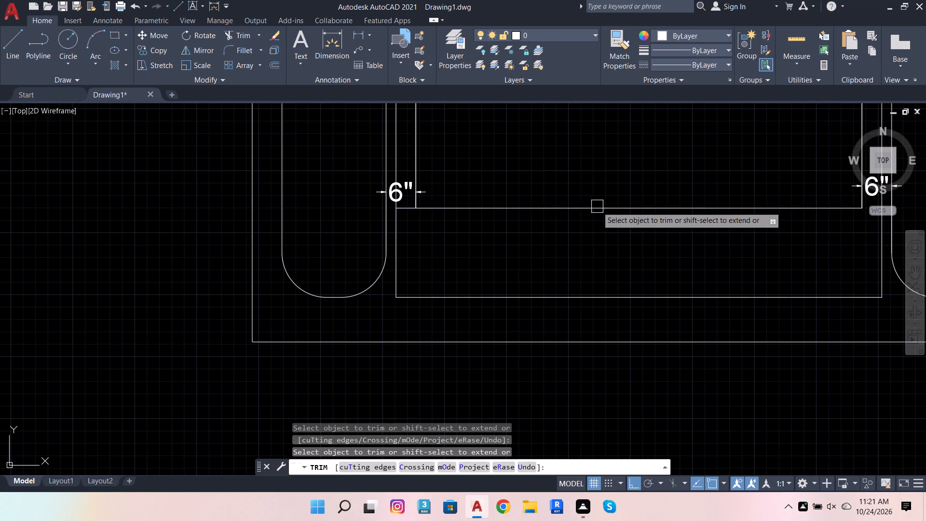
left_click(682, 211, "shift")
Trim both 4" offset lines above the upper horizontal line of the bottom box.
scroll(558, 271, "down", 2)
scroll(656, 217, "up", 1)
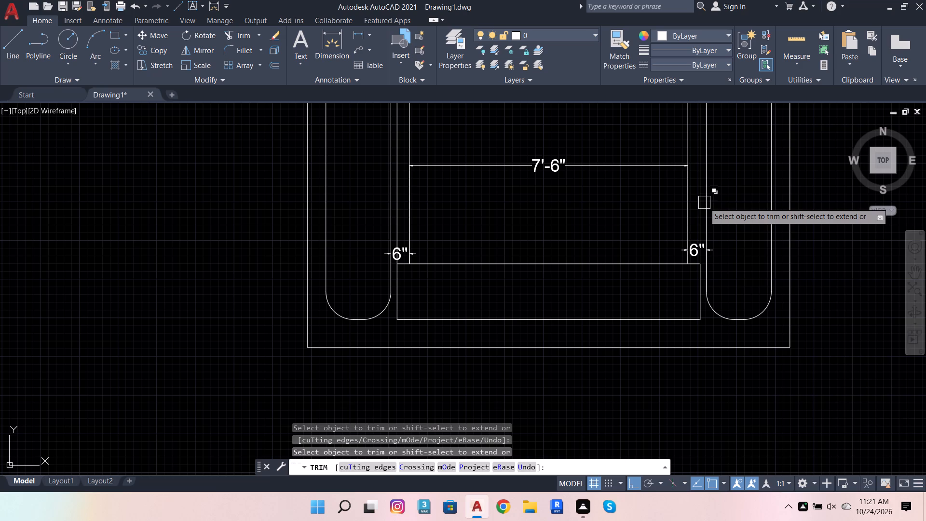
scroll(690, 187, "up", 2)
left_click(709, 217)
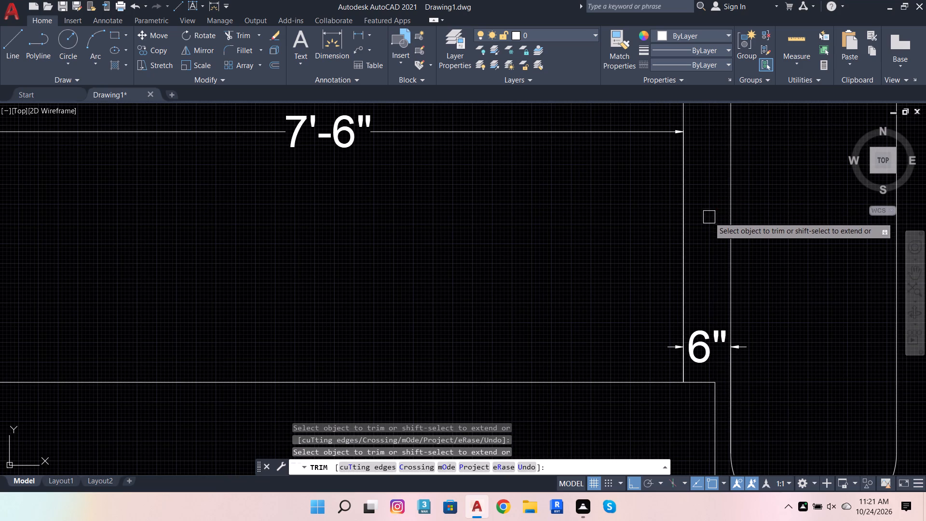
scroll(733, 259, "down", 3)
scroll(512, 265, "up", 3)
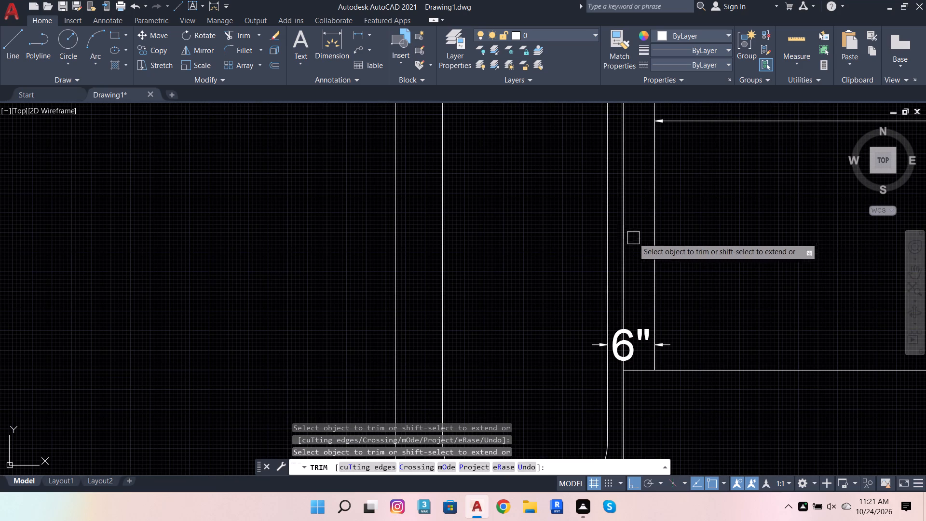
left_click(628, 247)
Remove the small gap dimensions beside the bottom box and the 7'-6" dimension across the middle section.
scroll(593, 297, "down", 3)
scroll(606, 309, "up", 3)
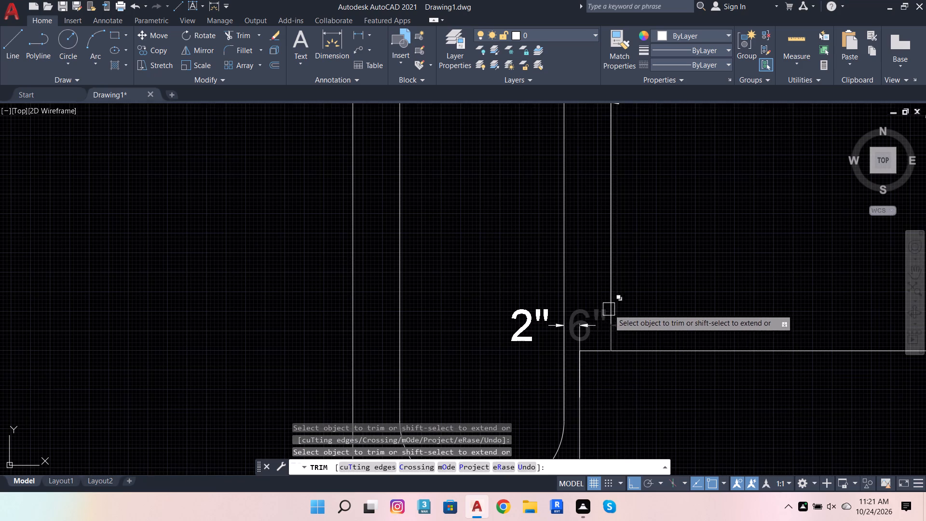
left_click(588, 324)
left_click(589, 323)
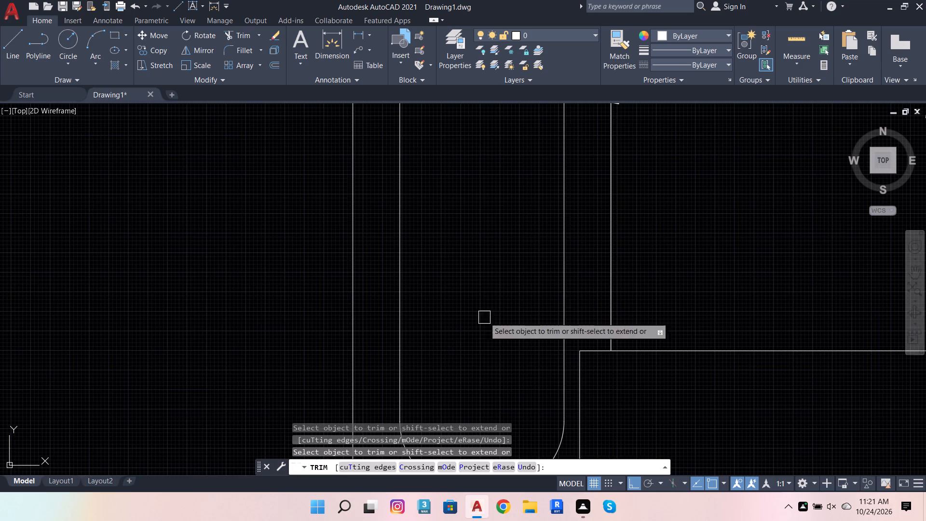
scroll(424, 324, "down", 3)
scroll(646, 324, "up", 4)
left_click(647, 324)
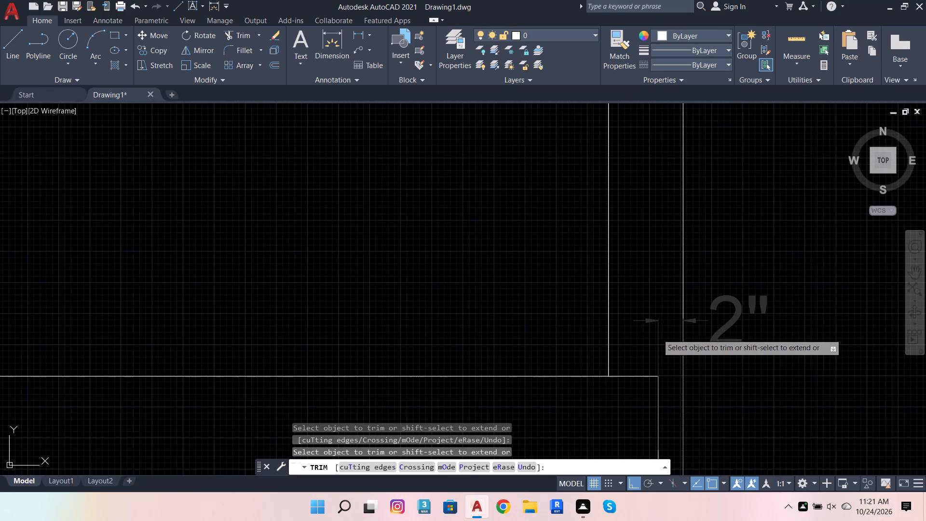
left_click(657, 334)
scroll(647, 322, "down", 5)
scroll(614, 311, "up", 2)
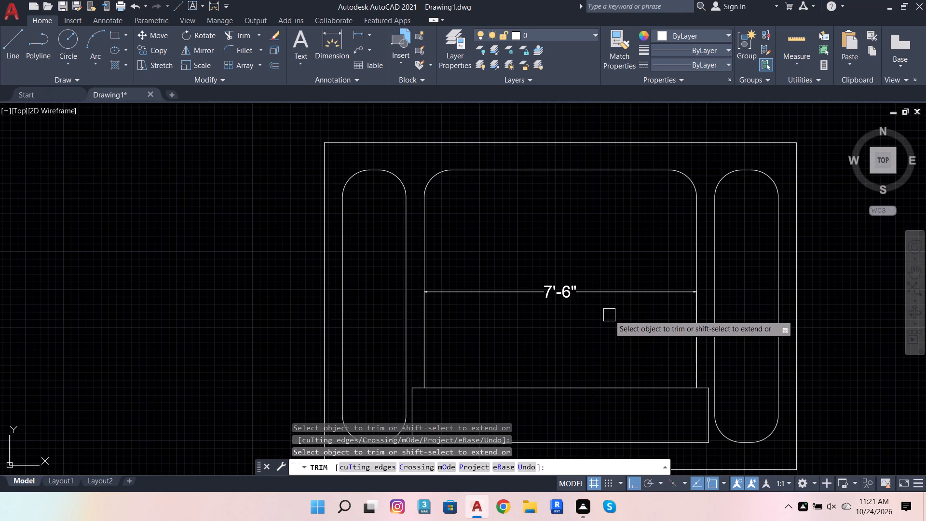
left_click(596, 287)
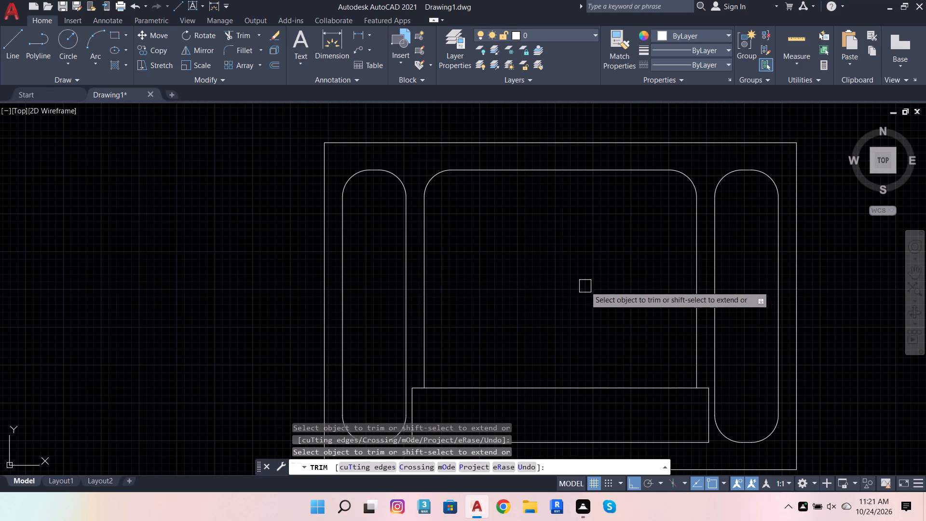
key("Escape")
key("Escape")
key("Escape")
key("Escape")
Join the four sides of the widened bottom box into one polyline.
scroll(556, 293, "down", 2)
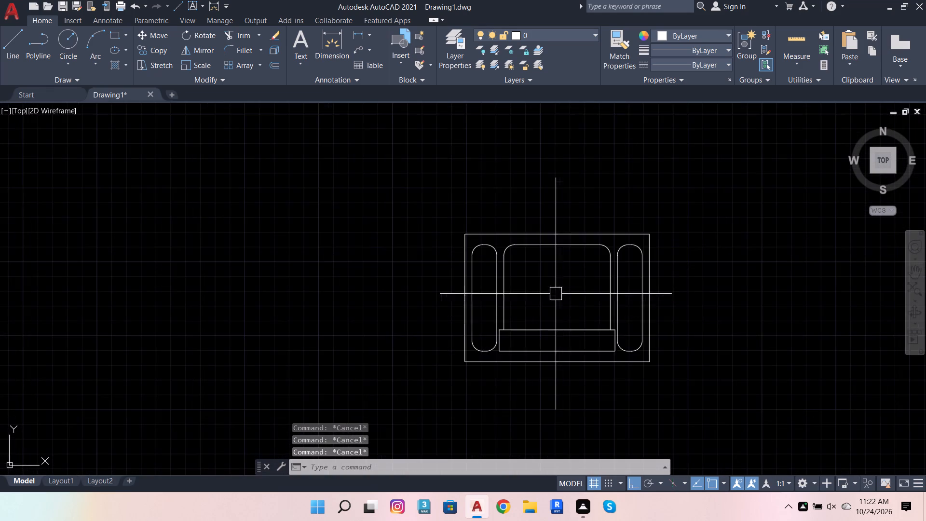
scroll(572, 354, "up", 3)
left_click(574, 355)
left_click(479, 233)
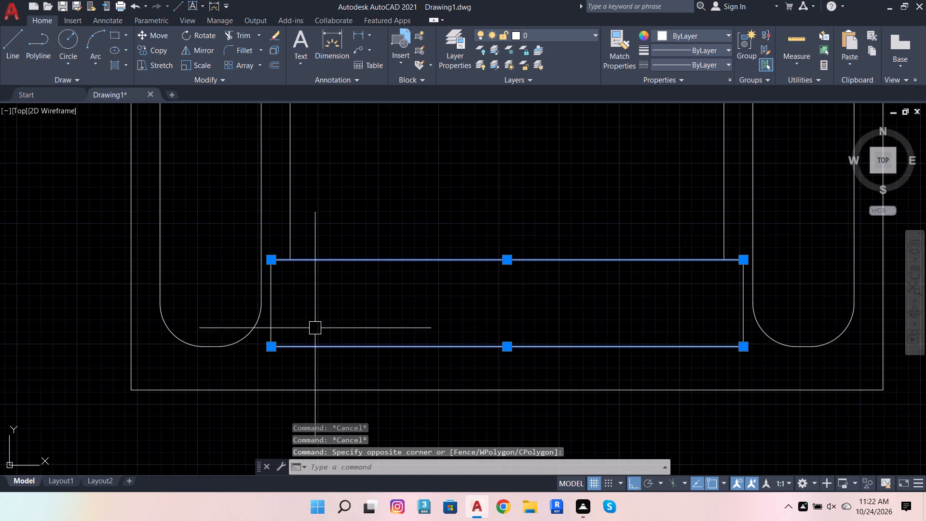
left_click(289, 305)
left_click(269, 338)
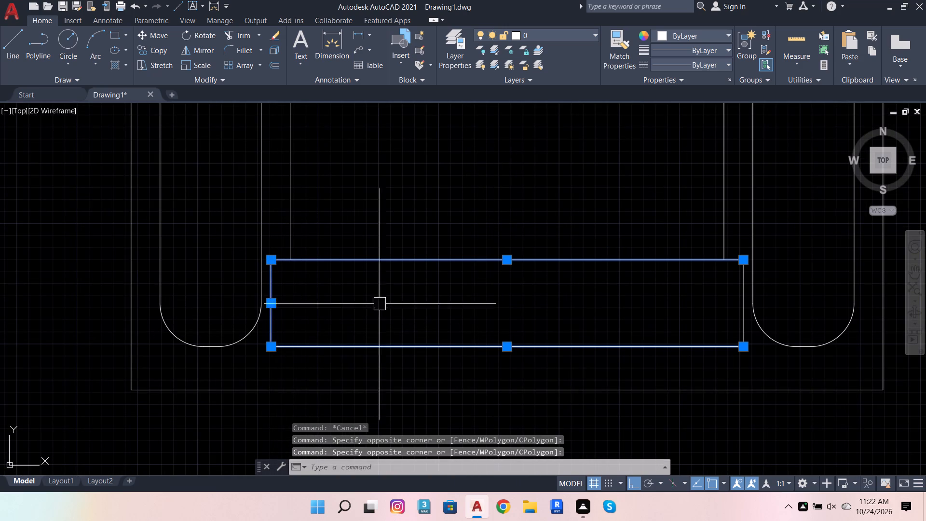
scroll(751, 324, "up", 3)
left_click(747, 336)
left_click(657, 343)
scroll(684, 361, "down", 5)
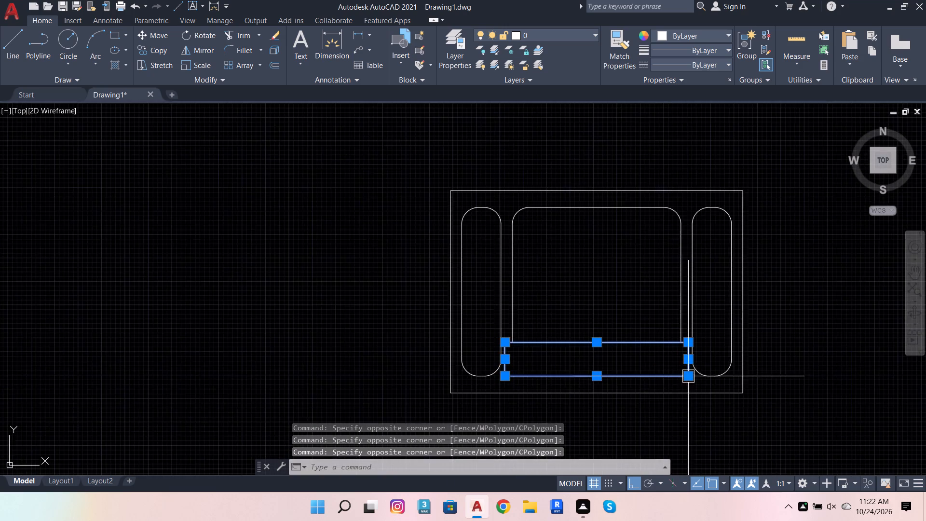
scroll(665, 377, "up", 3)
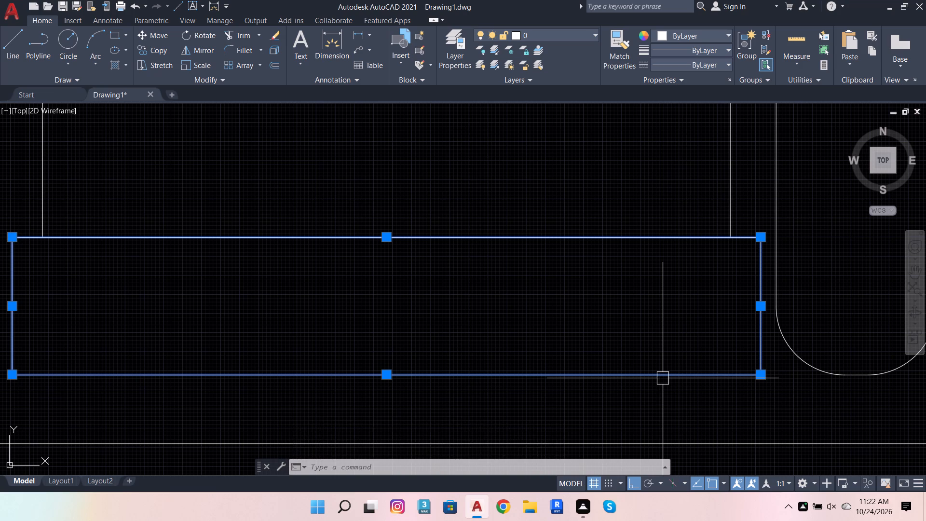
key("j")
key("Return")
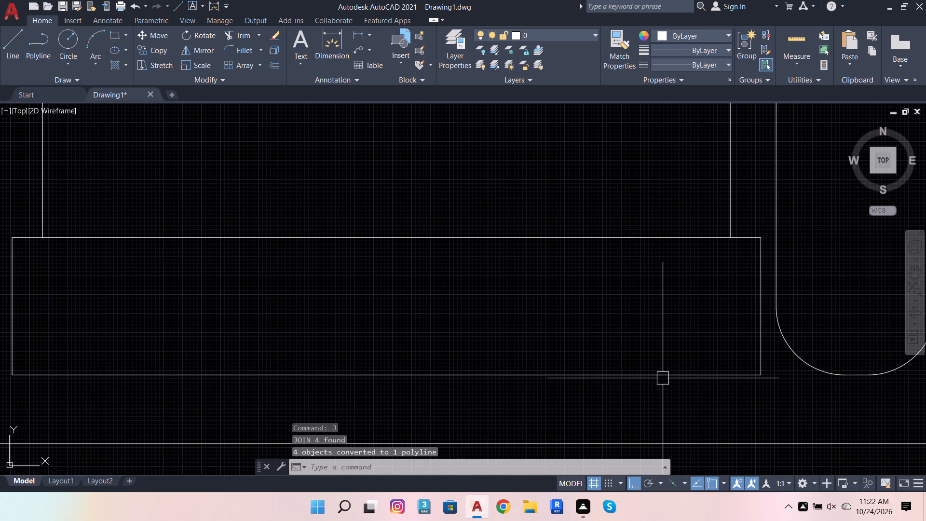
Offset the joined bottom box inward by 1".
left_click(663, 378)
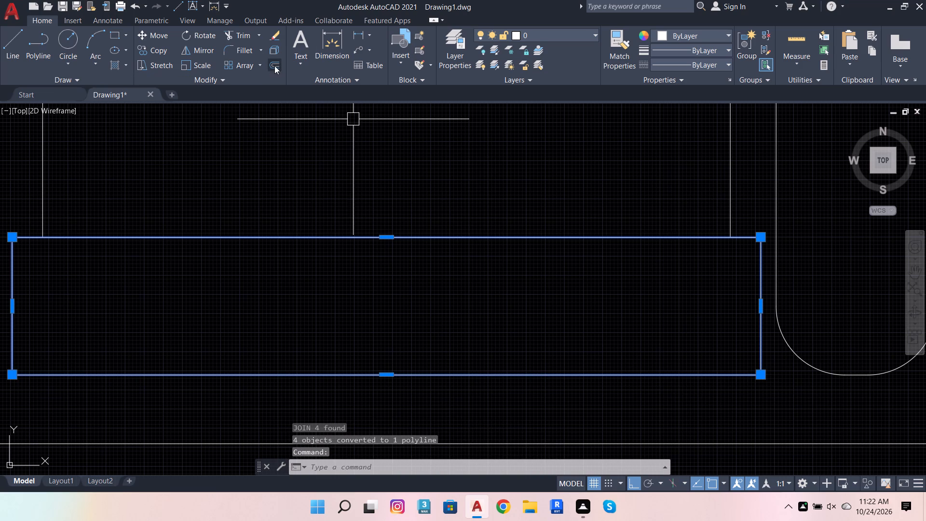
left_click(274, 66)
left_click(767, 375)
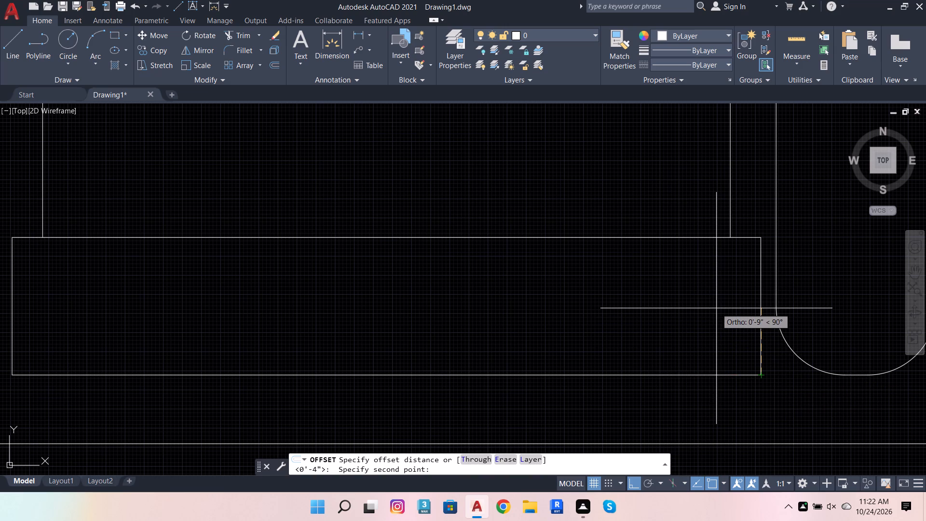
key("1")
key("Return")
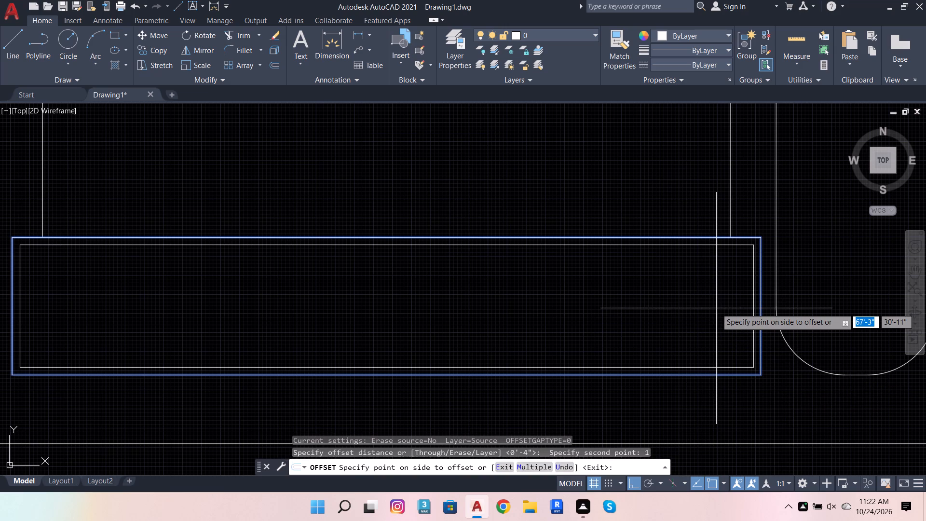
left_click(716, 308)
scroll(677, 347, "down", 3)
scroll(673, 357, "up", 2)
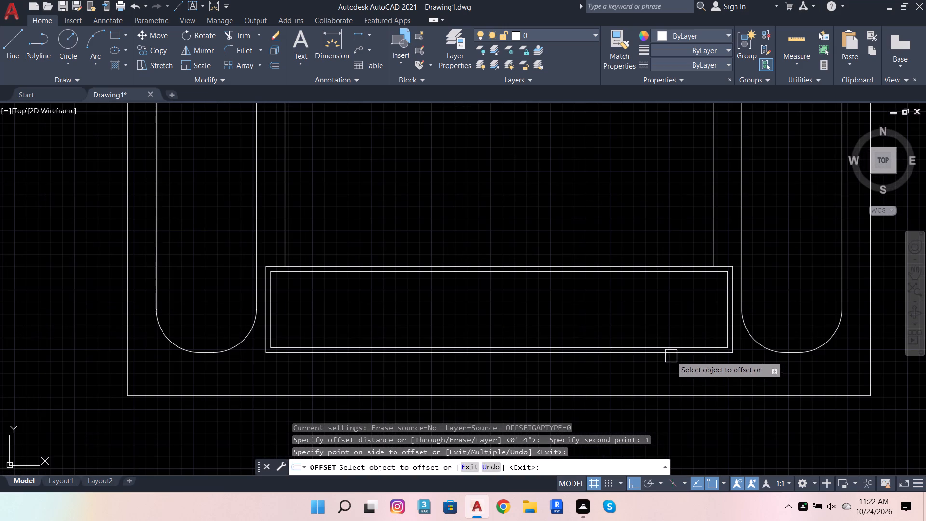
key("Escape")
key("Escape")
key("Escape")
key("Escape")
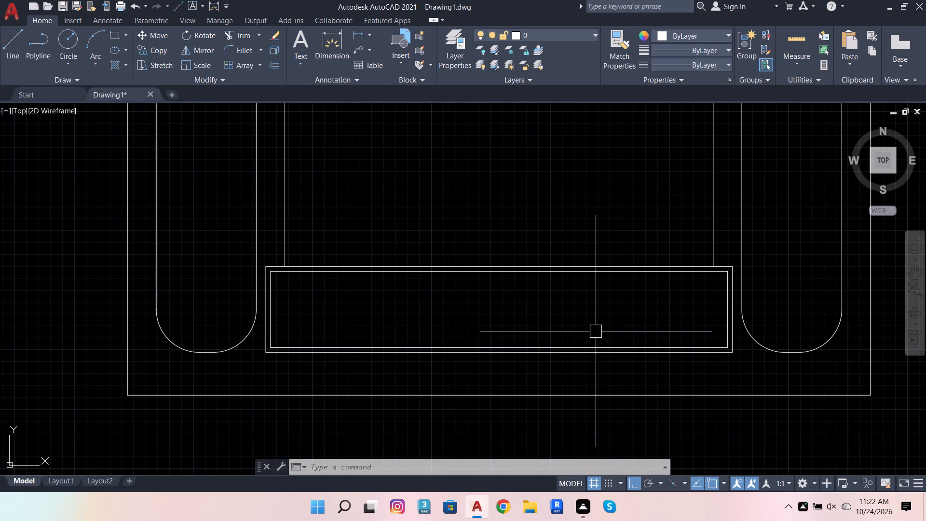
Dimension the top and bottom edges of the outer rectangle, placing both dimension lines outside the layout.
scroll(514, 283, "down", 3)
scroll(508, 178, "up", 4)
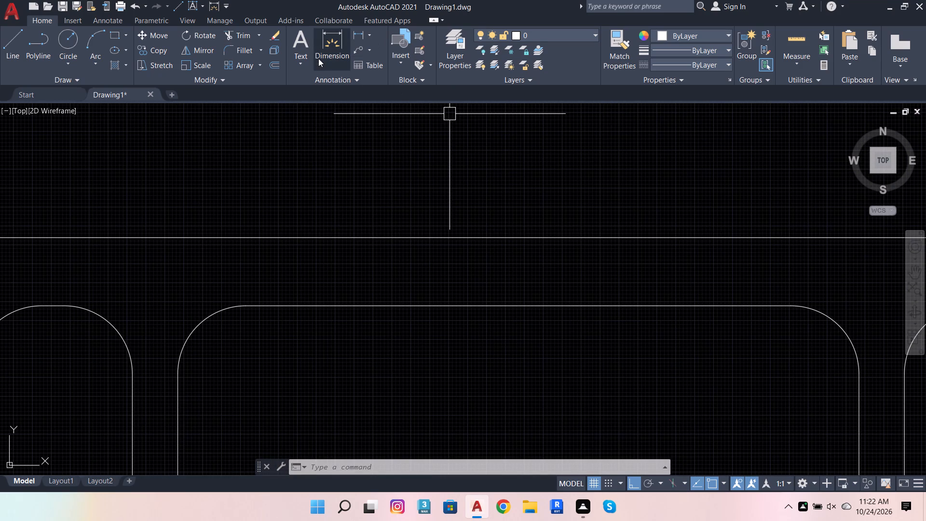
left_click(326, 48)
scroll(449, 118, "down", 2)
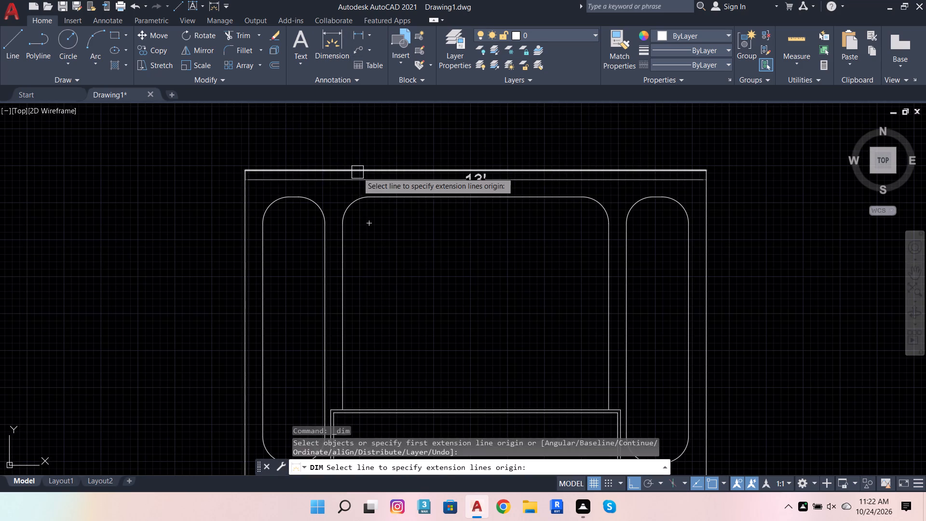
left_click(357, 172)
left_click(358, 139)
scroll(388, 263, "down", 2)
scroll(385, 358, "up", 2)
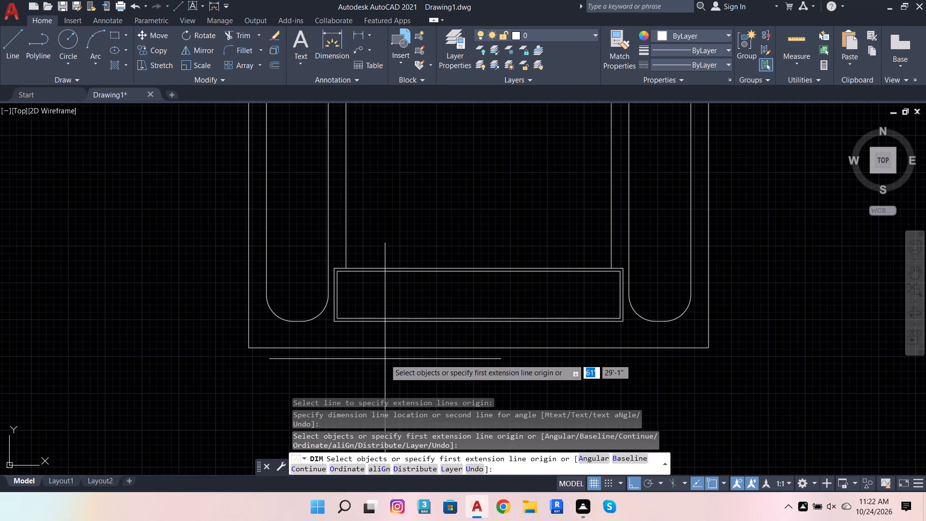
left_click(395, 347)
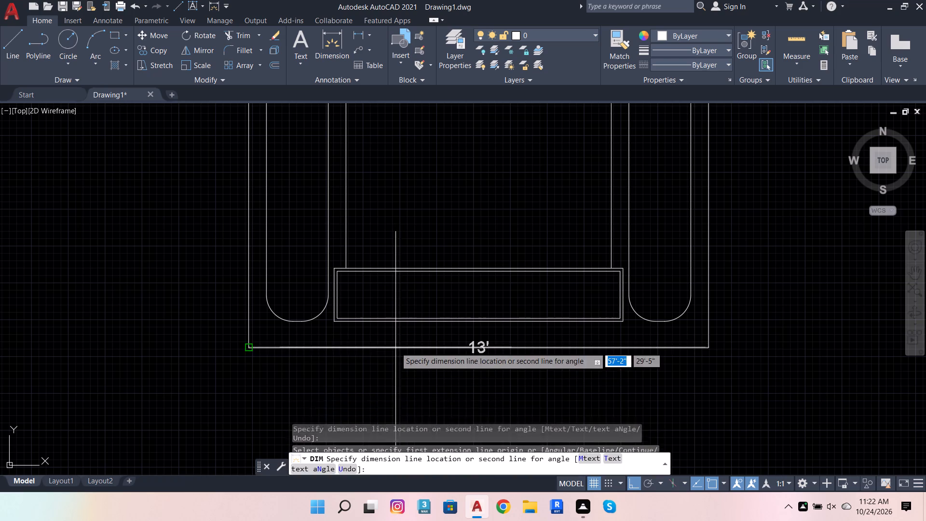
left_click(382, 370)
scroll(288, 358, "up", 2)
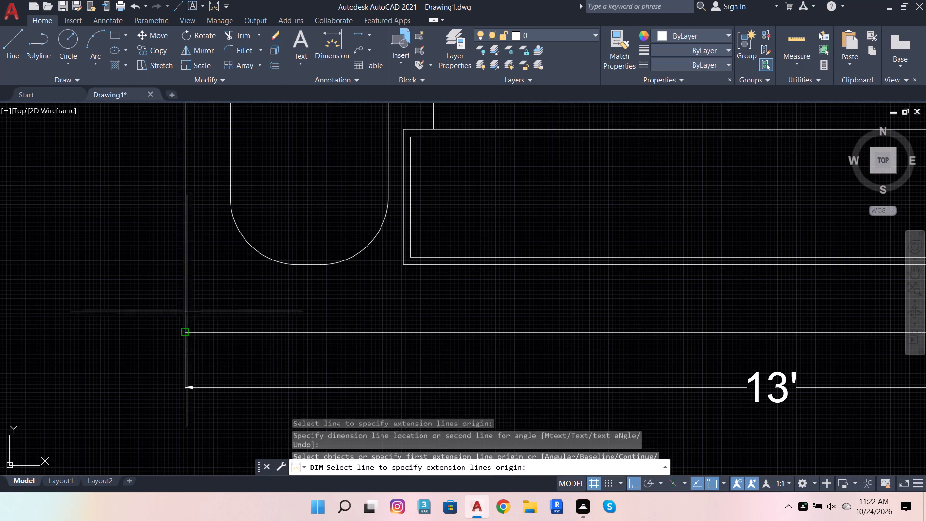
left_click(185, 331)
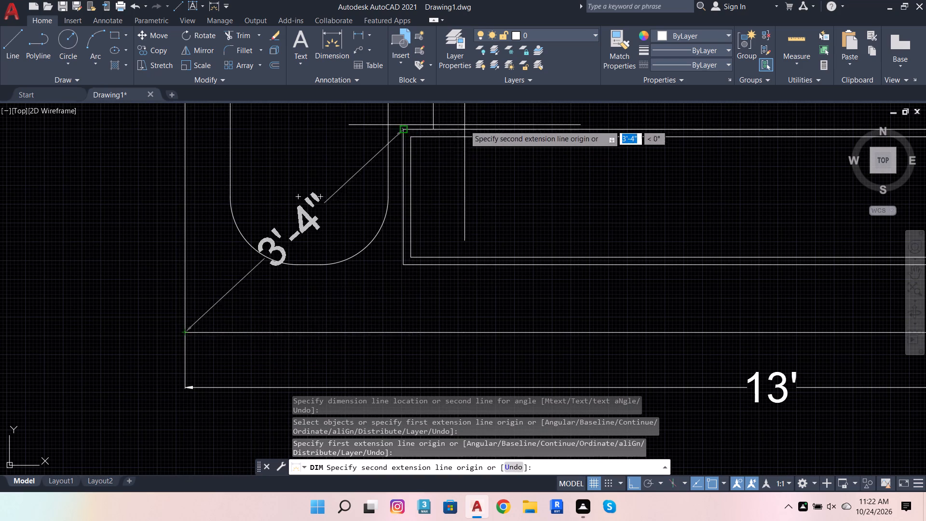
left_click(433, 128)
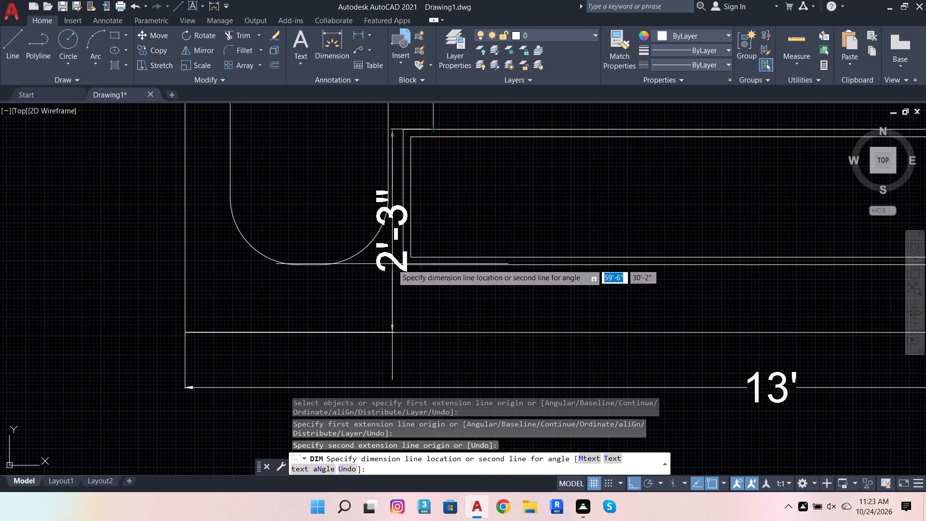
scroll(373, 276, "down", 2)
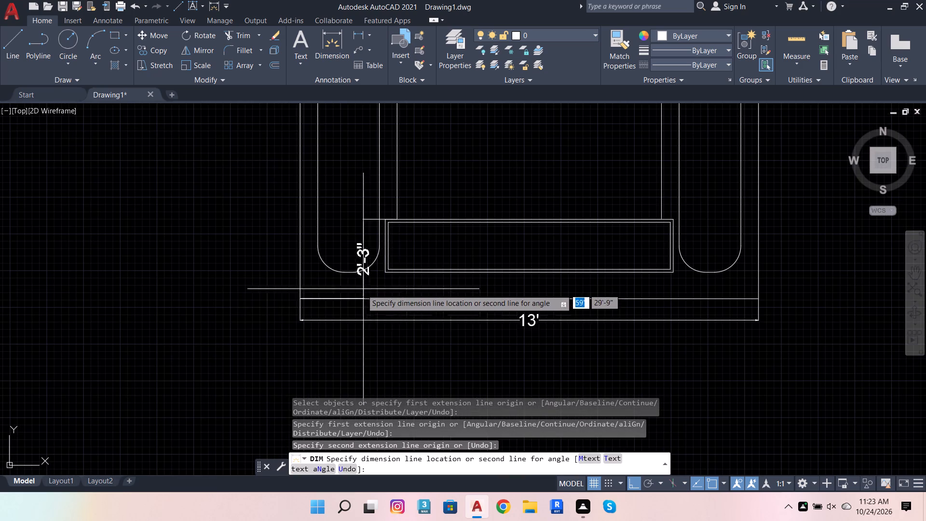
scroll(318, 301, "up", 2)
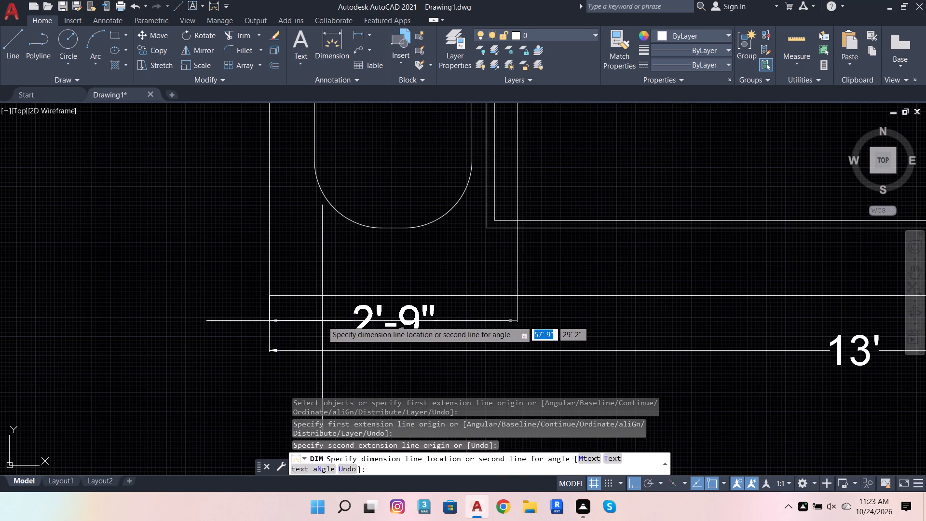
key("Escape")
Join all the straight lines and corner arcs of the left rounded slot into one polyline.
scroll(367, 336, "down", 2)
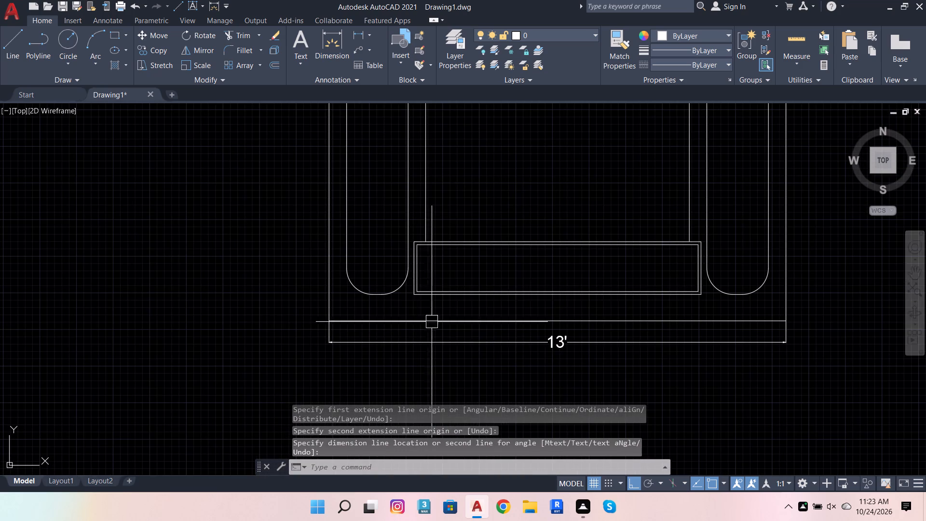
scroll(600, 284, "down", 2)
scroll(669, 223, "up", 1)
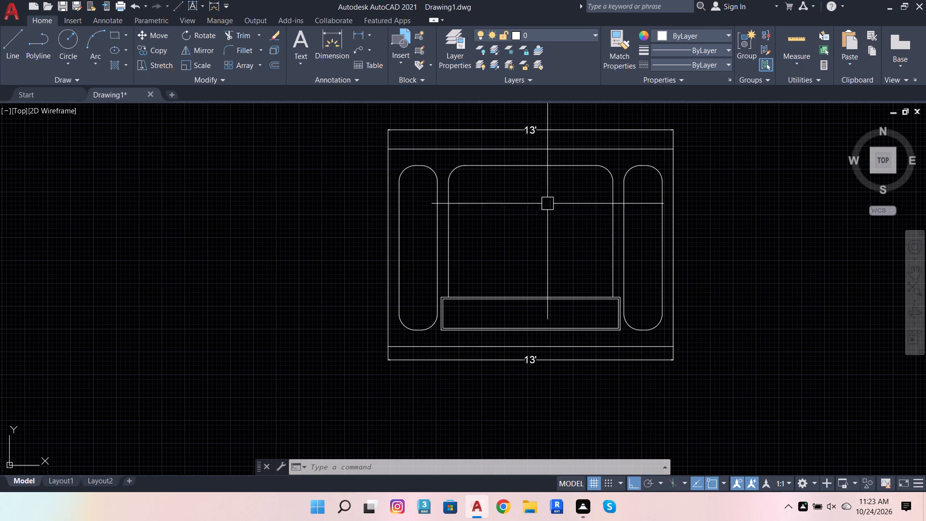
left_click(417, 166)
scroll(437, 188, "up", 6)
left_click(425, 172)
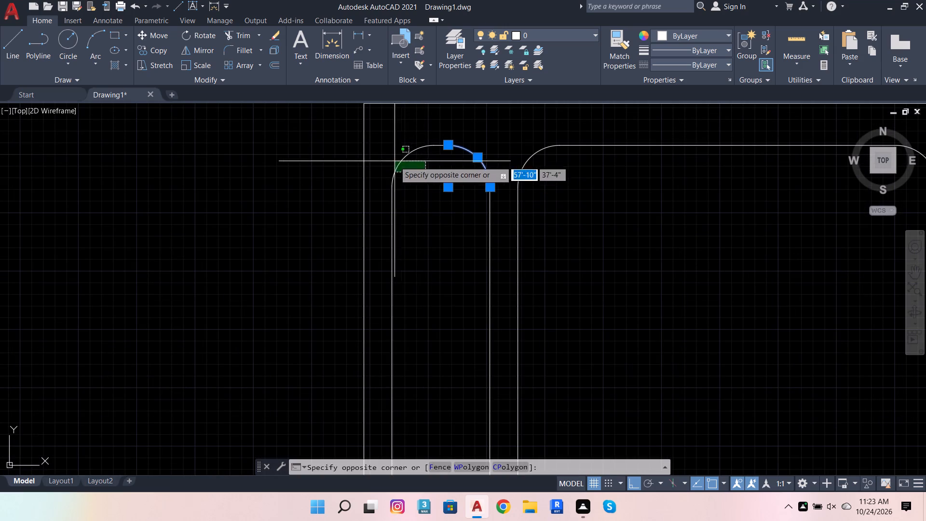
left_click(402, 142)
scroll(441, 146, "up", 5)
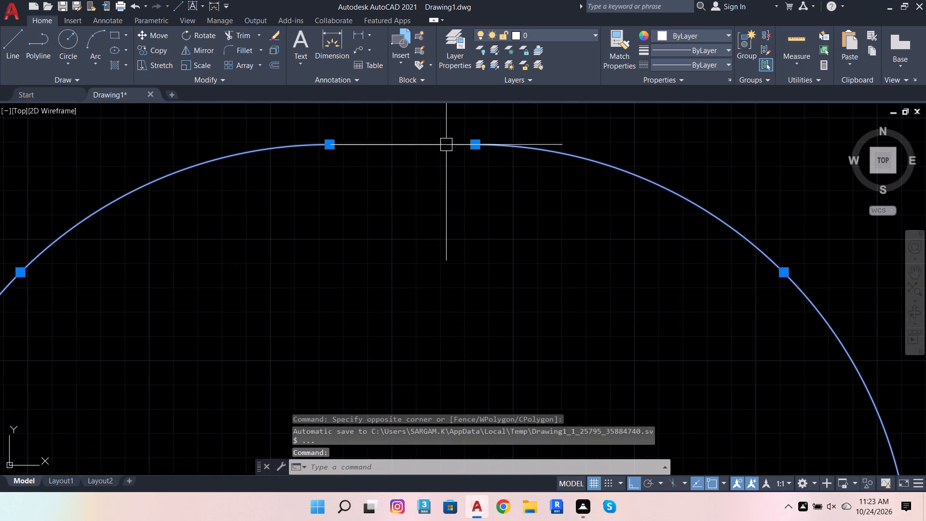
left_click(442, 169)
left_click(417, 121)
scroll(447, 170, "down", 5)
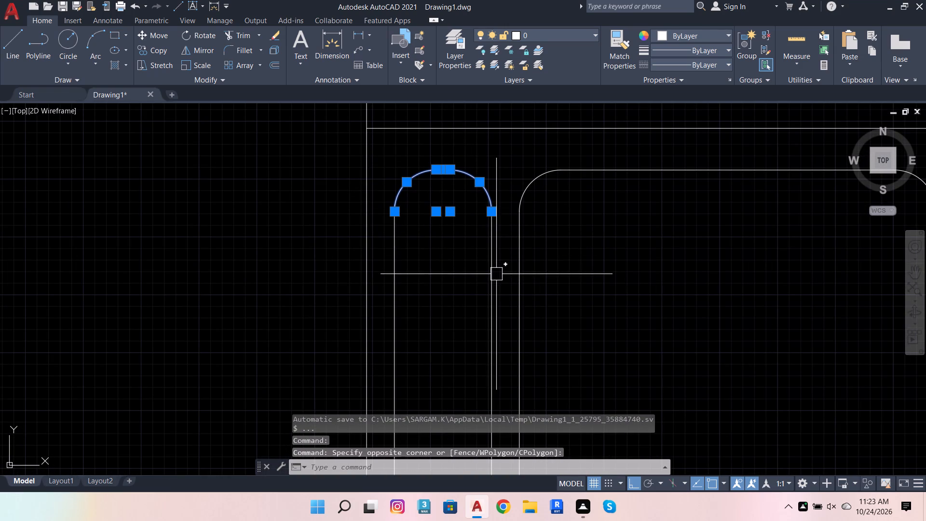
left_click(497, 274)
left_click(397, 274)
scroll(491, 228, "down", 3)
scroll(478, 304, "up", 4)
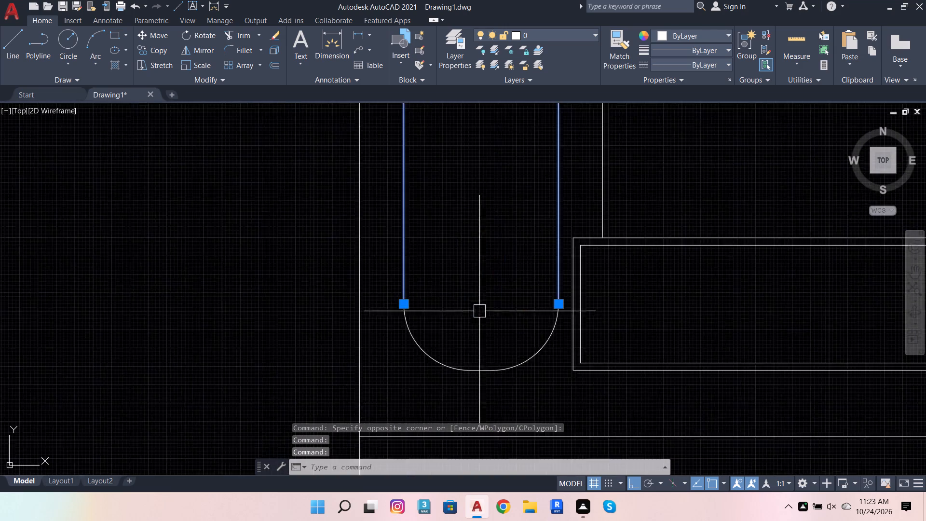
scroll(480, 312, "up", 1)
left_click(580, 405)
left_click(372, 359)
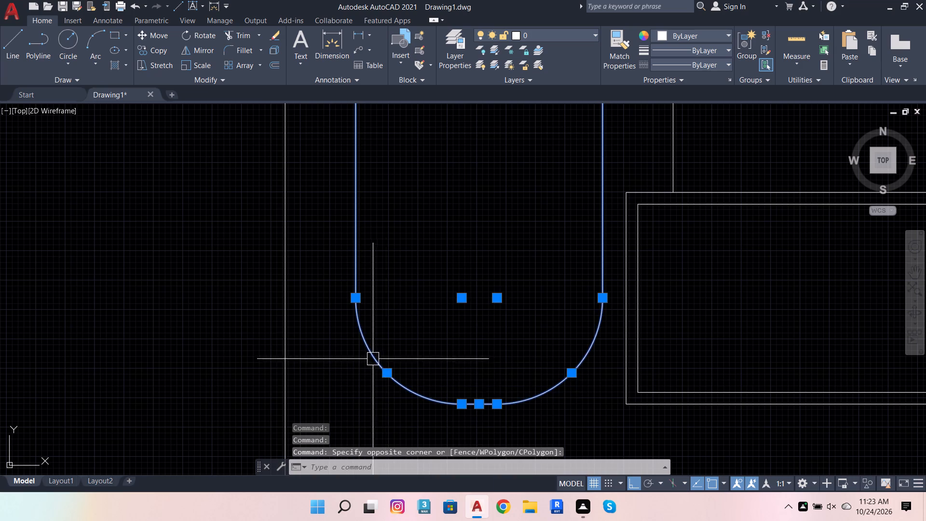
scroll(534, 319, "down", 2)
key("j")
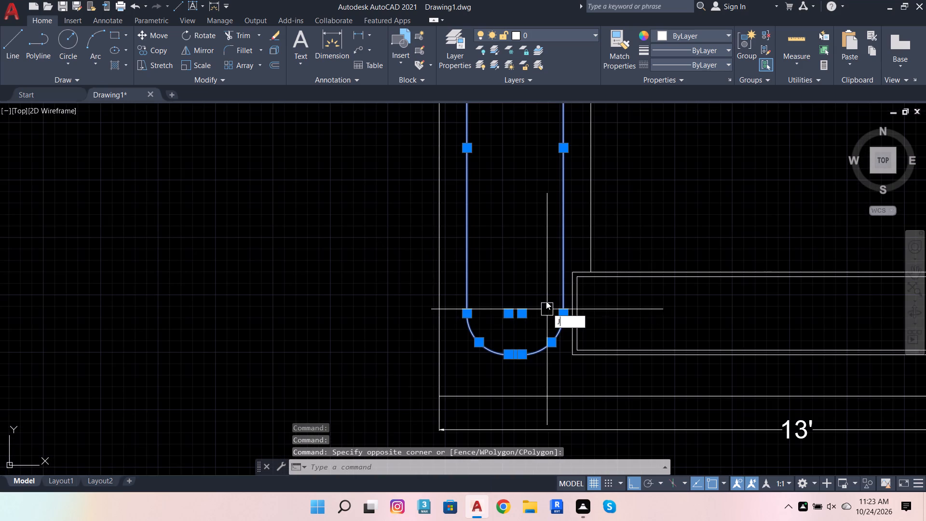
key("Return")
Offset the joined left slot outline inward by 1".
left_click(537, 350)
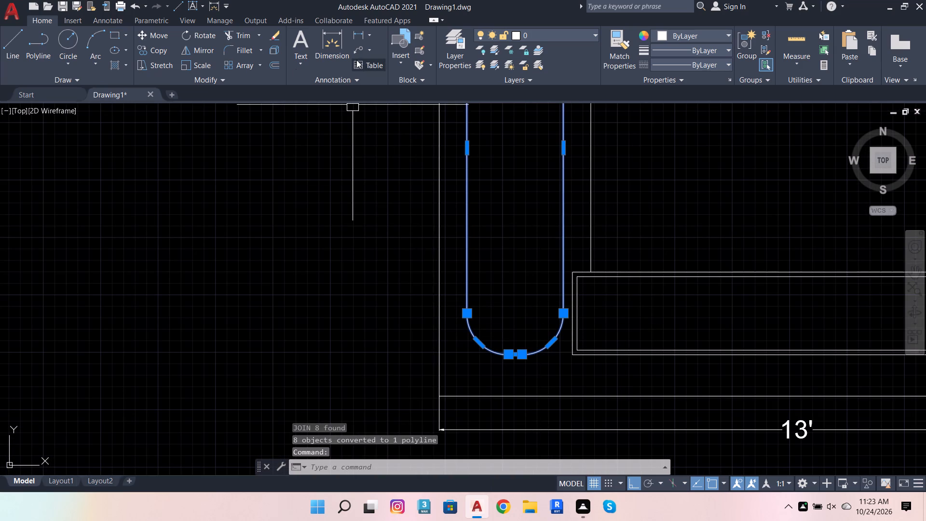
left_click(273, 67)
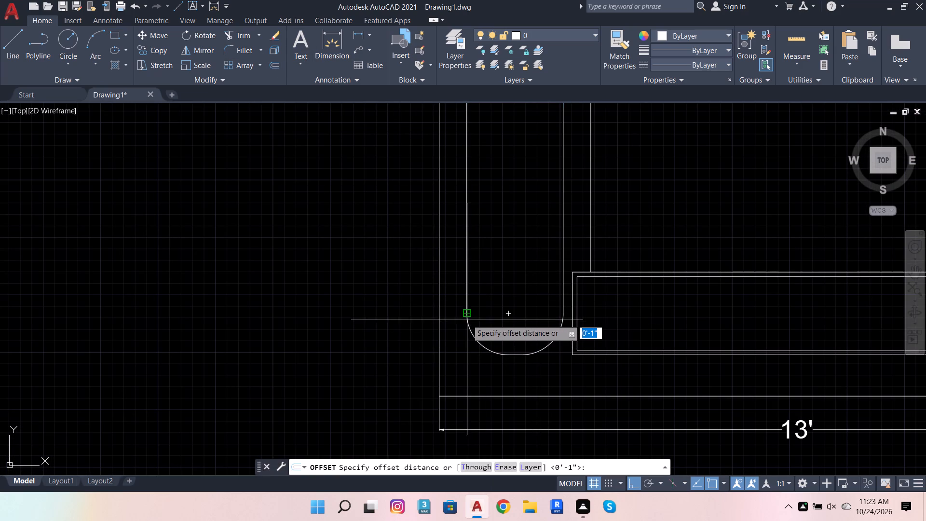
left_click(467, 315)
key("1")
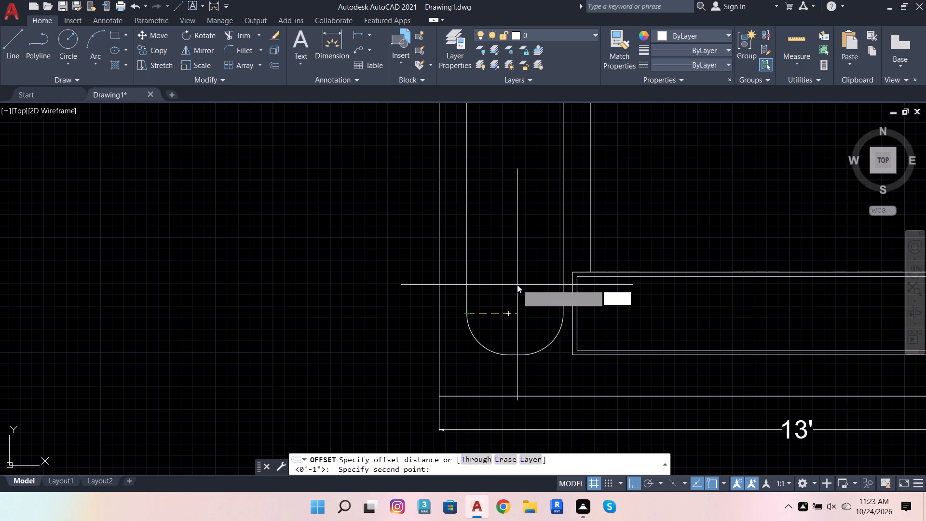
key("Return")
left_click(517, 285)
scroll(303, 314, "down", 4)
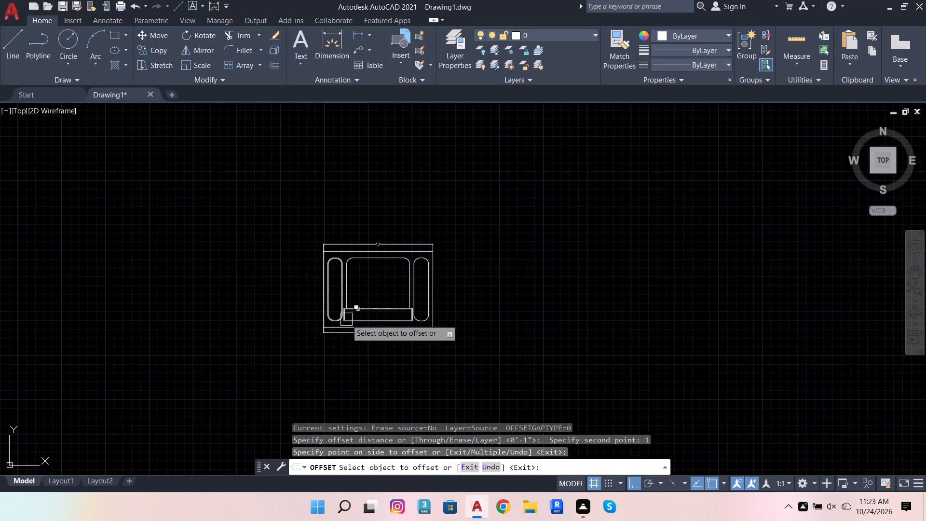
scroll(401, 308, "up", 2)
key("Escape")
Join all the straight lines and corner arcs of the right rounded slot into one polyline.
scroll(463, 178, "up", 4)
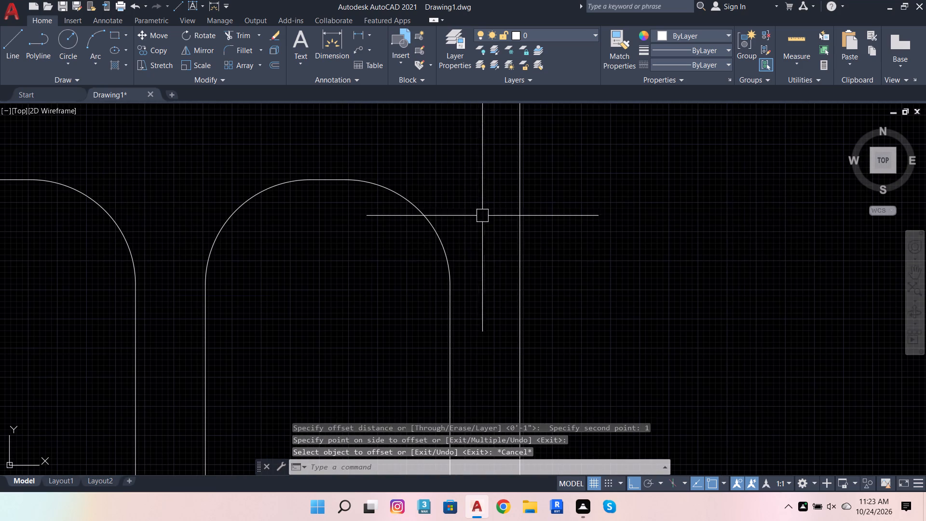
left_click(480, 268)
left_click(202, 166)
scroll(332, 194, "down", 4)
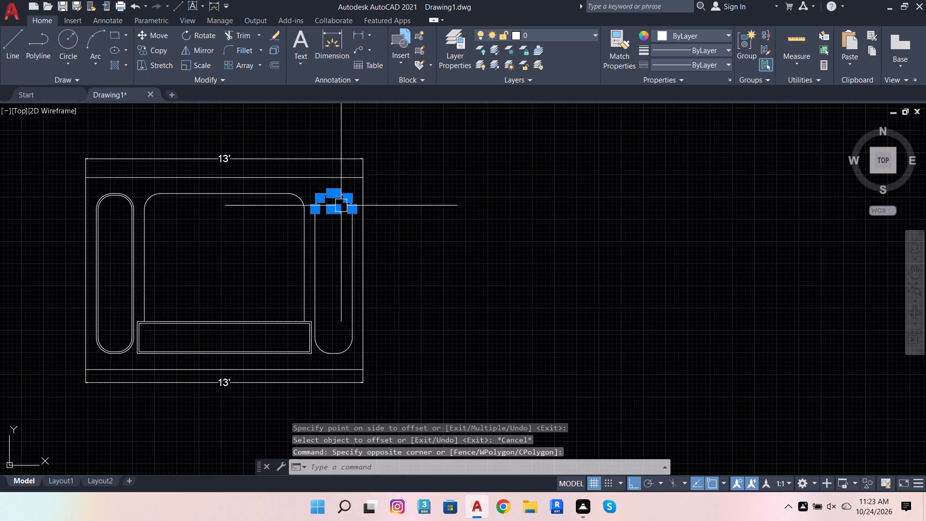
scroll(360, 253, "up", 3)
left_click(353, 259)
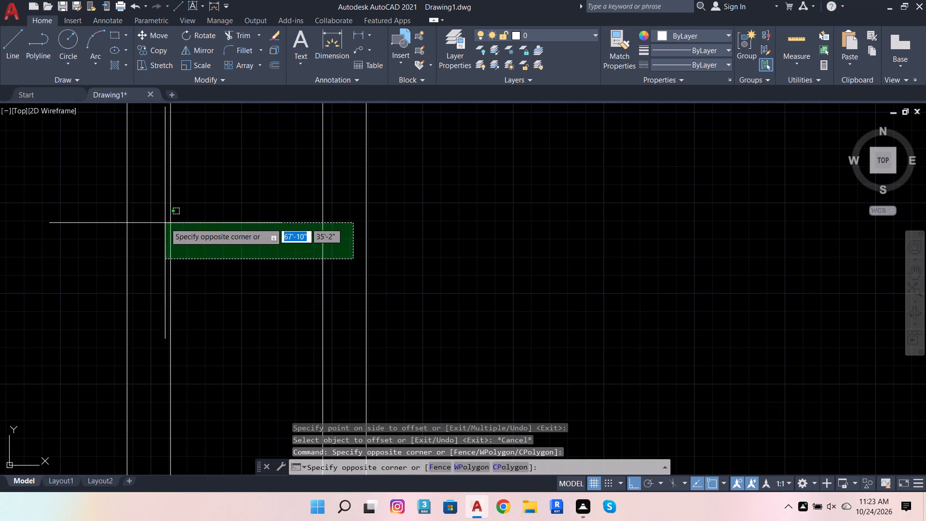
left_click(164, 223)
scroll(253, 222, "down", 4)
scroll(264, 301, "up", 4)
left_click(261, 258)
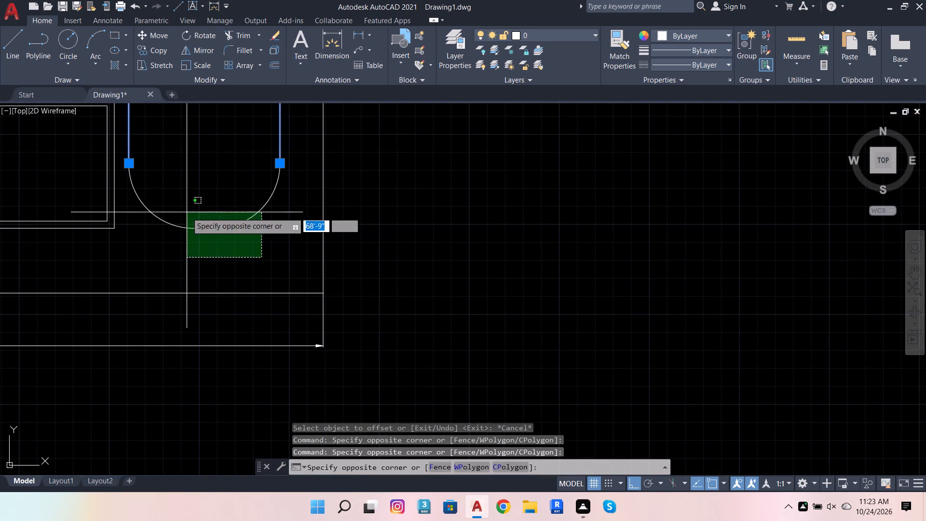
left_click(146, 176)
scroll(286, 254, "down", 2)
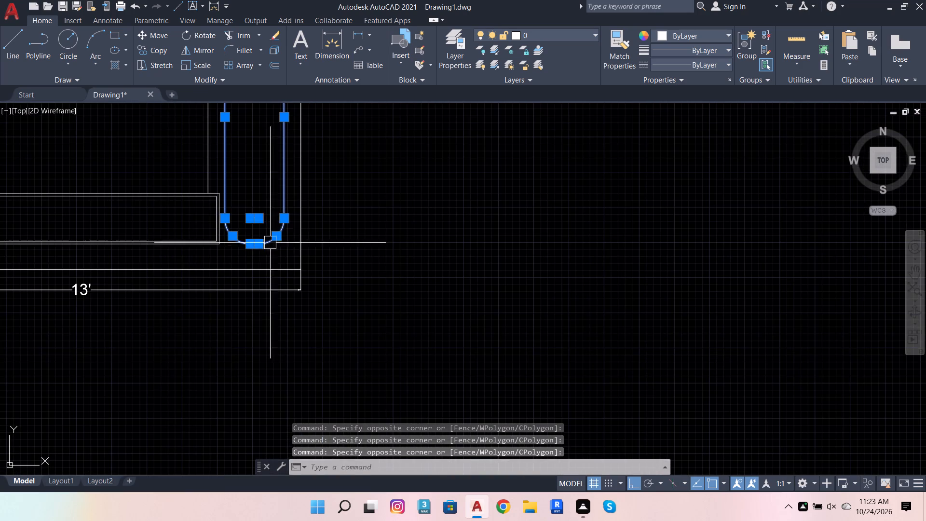
key("j")
key("Return")
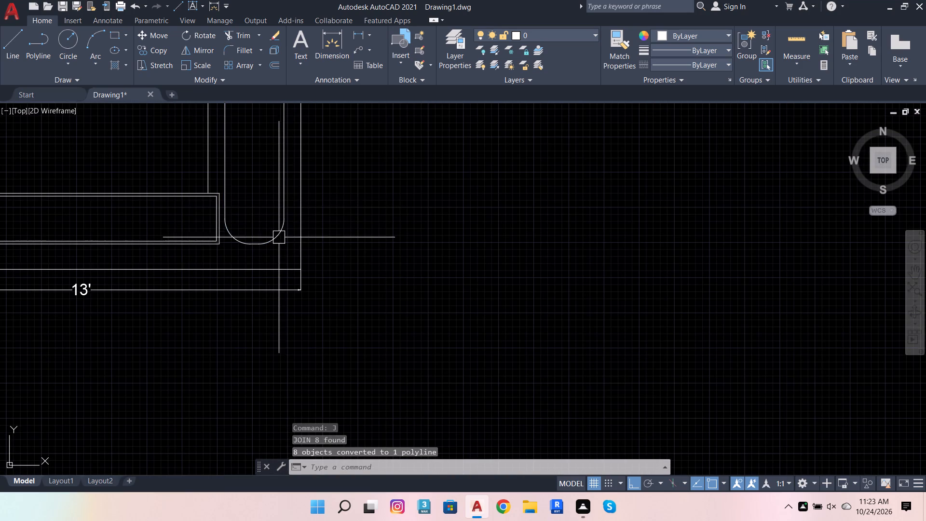
Offset the joined right slot outline inward by 1".
scroll(280, 237, "up", 2)
left_click(279, 62)
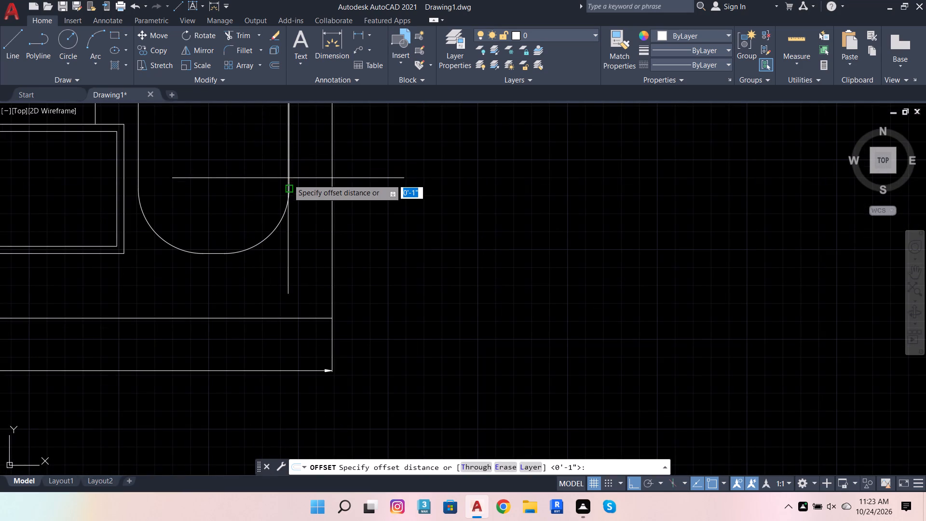
left_click(290, 189)
key("1")
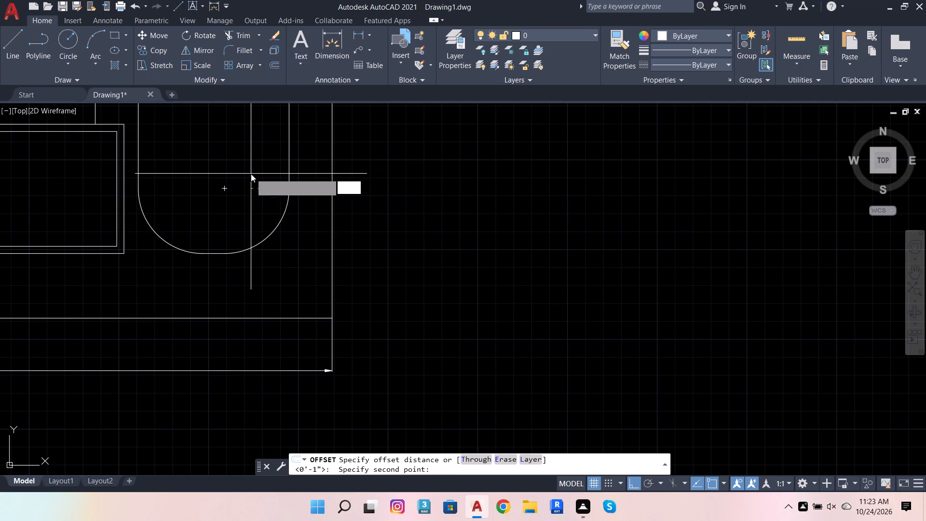
key("Return")
left_click(272, 222)
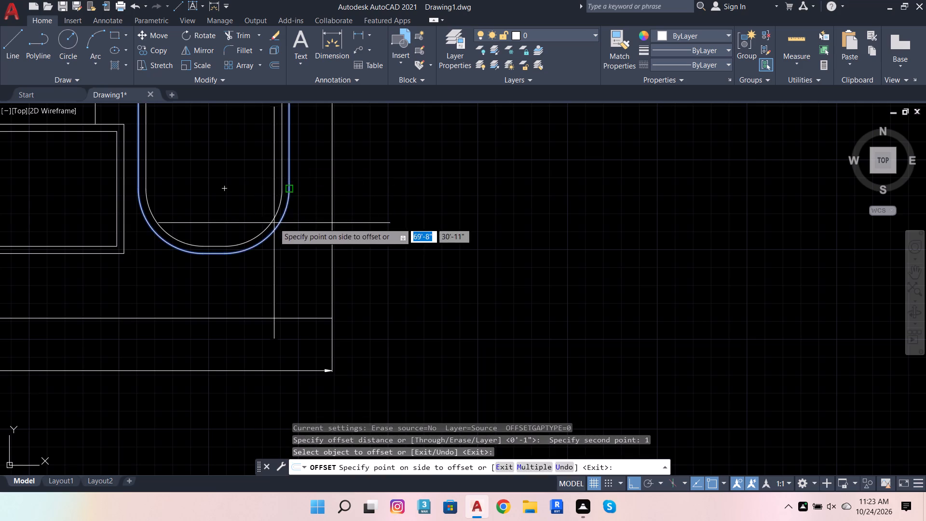
left_click(250, 194)
scroll(357, 269, "down", 4)
key("Escape")
Join the middle section's top line, two corner arcs and two vertical sides into one polyline.
scroll(289, 178, "up", 3)
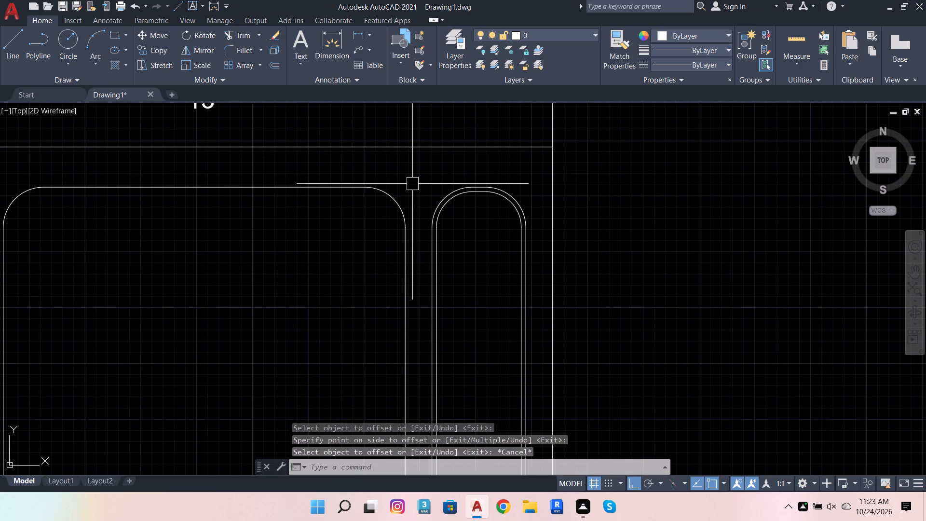
left_click(413, 183)
scroll(203, 230, "down", 2)
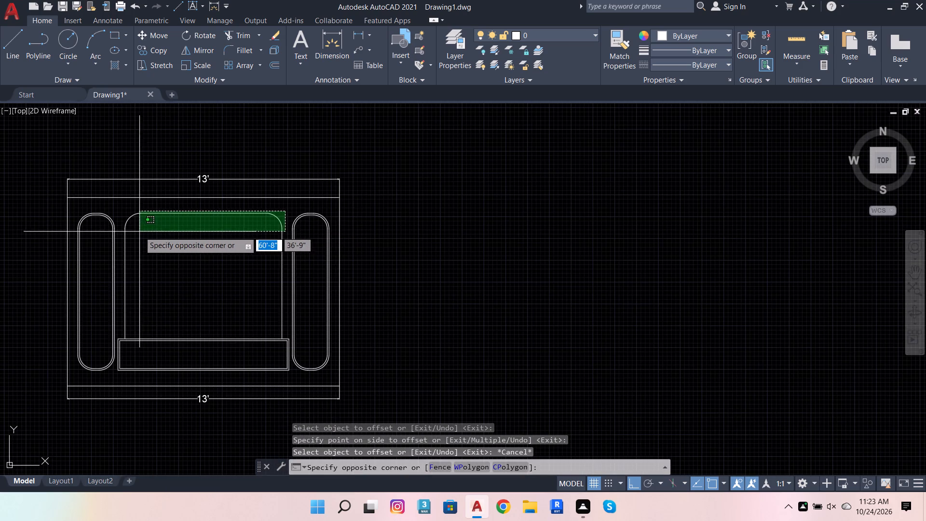
scroll(136, 232, "up", 2)
left_click(102, 232)
scroll(189, 256, "down", 1)
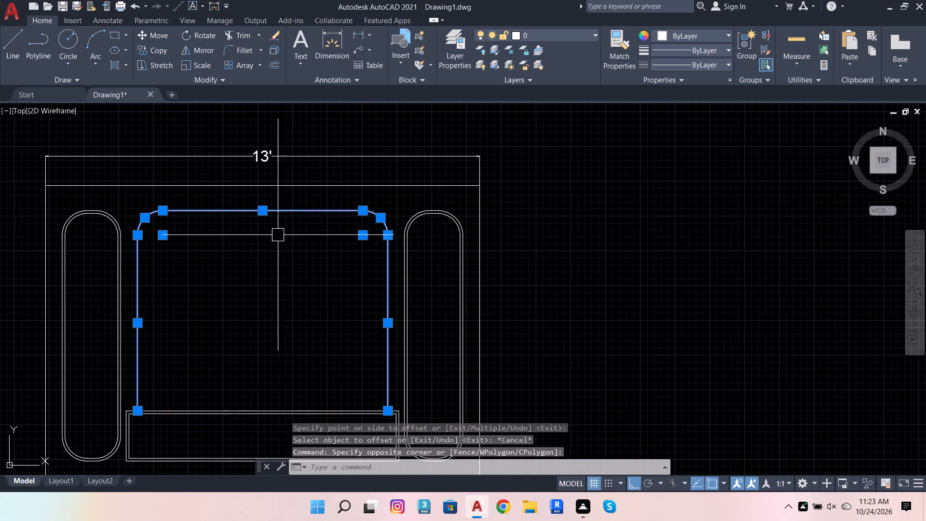
scroll(300, 222, "up", 1)
scroll(373, 267, "down", 2)
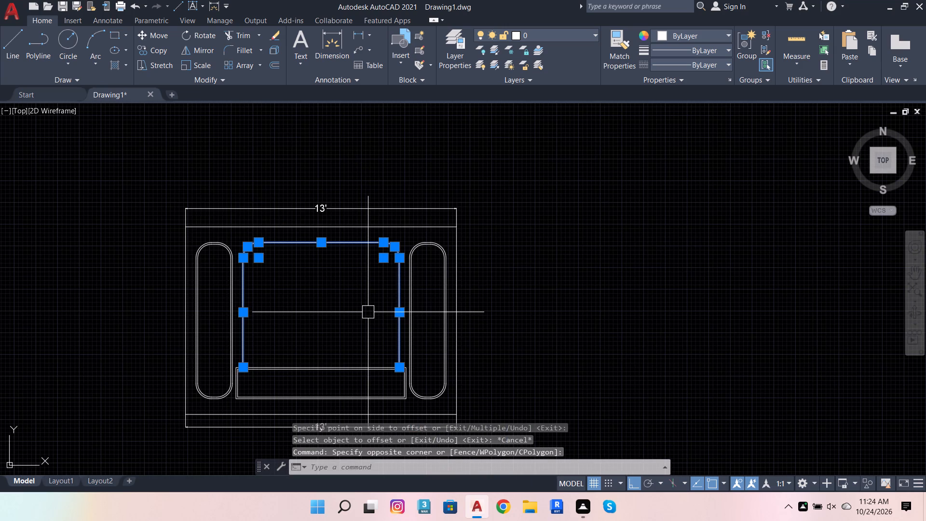
key("j")
key("Return")
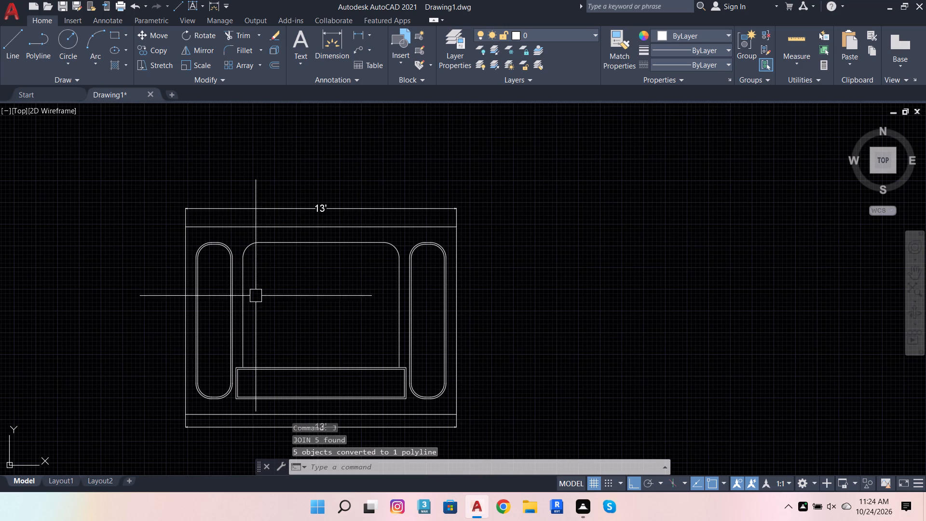
Offset the joined middle section outline inward by 1".
left_click(247, 294)
left_click(273, 67)
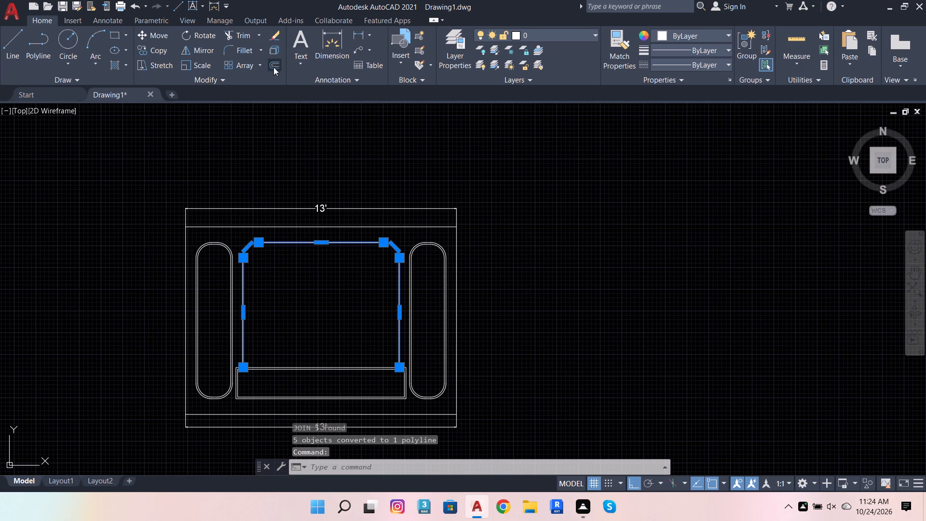
scroll(245, 380, "up", 2)
left_click(238, 349)
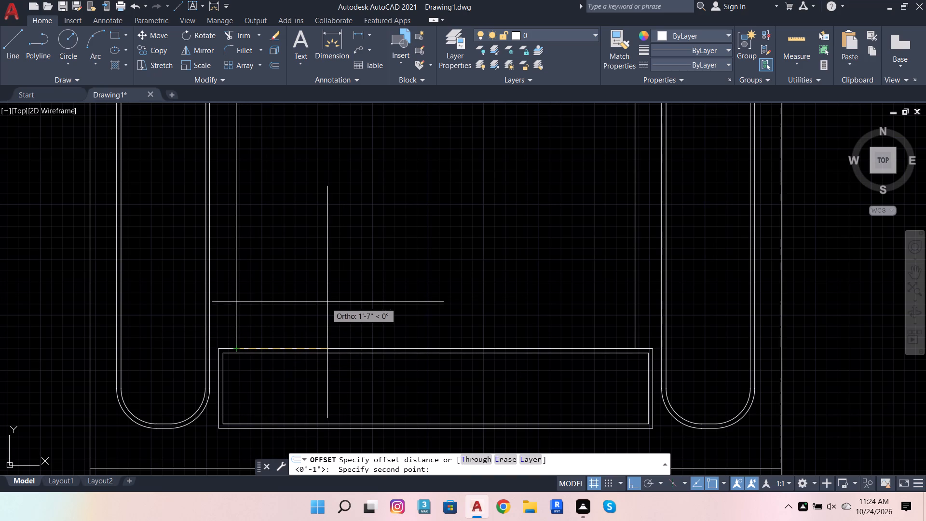
key("1")
key("Return")
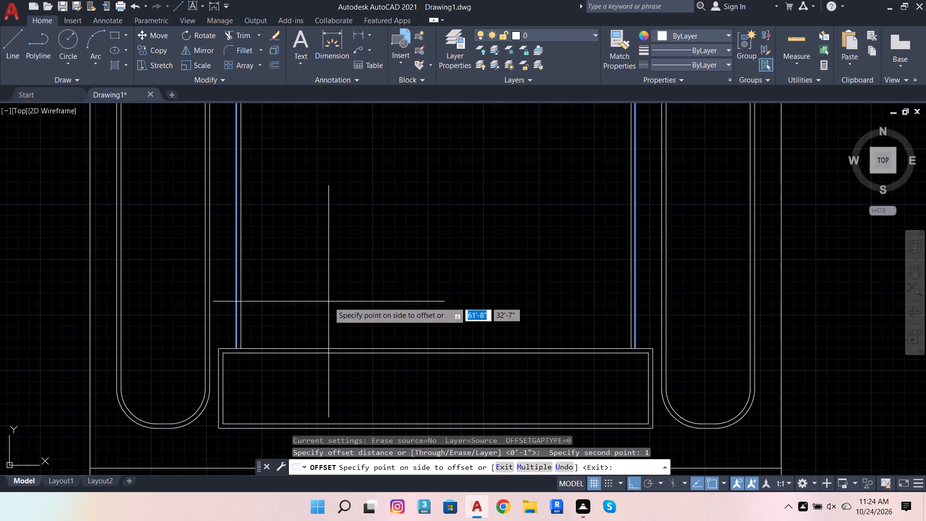
left_click(328, 302)
scroll(329, 356, "down", 3)
key("Escape")
Examine the double-lined middle section, bottom box and side slots across the whole layout.
scroll(378, 293, "up", 3)
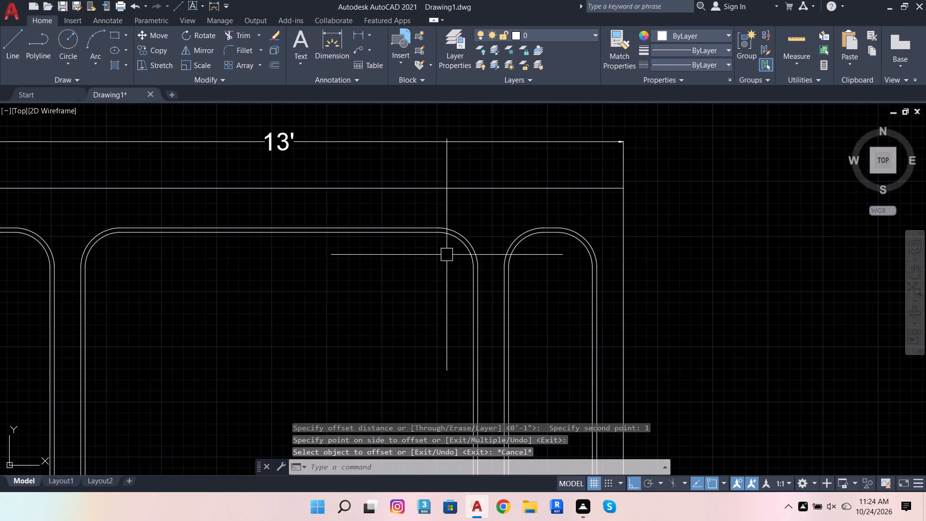
scroll(447, 255, "up", 2)
scroll(447, 255, "down", 3)
scroll(487, 264, "down", 2)
scroll(500, 342, "up", 1)
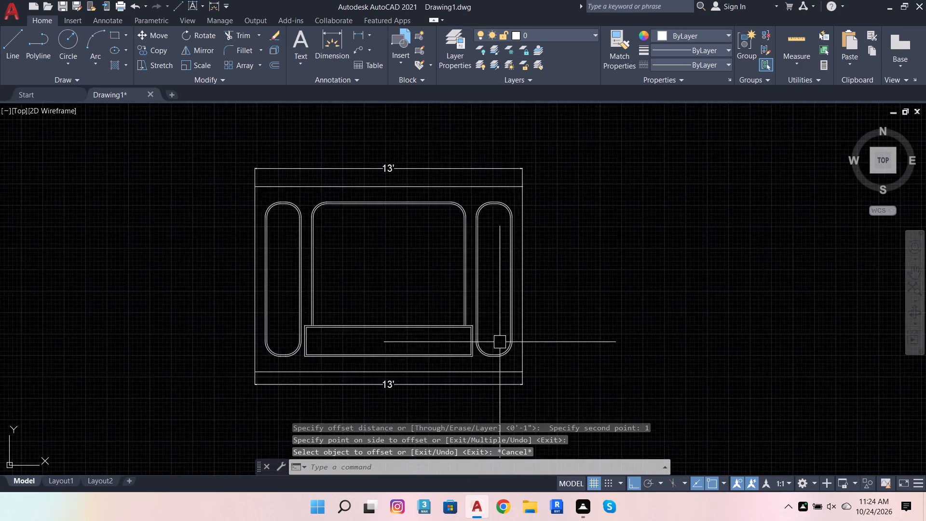
scroll(500, 342, "up", 2)
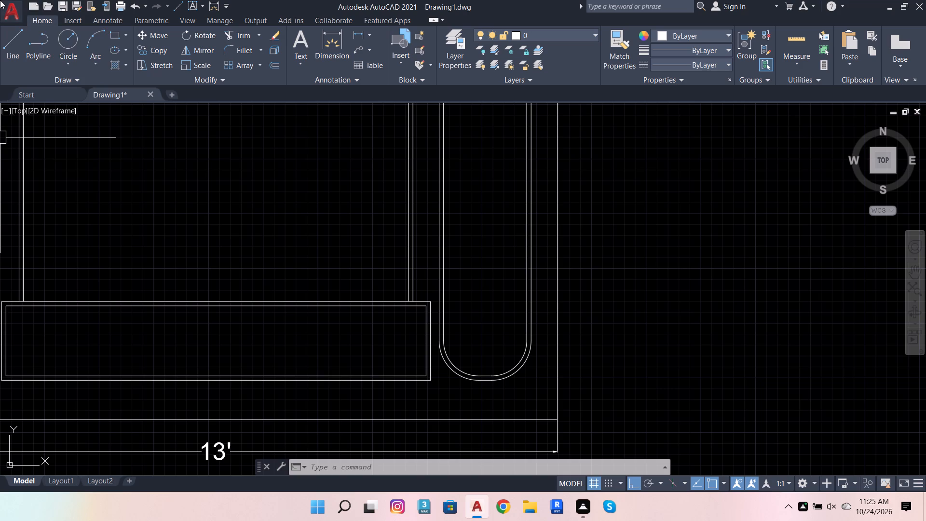
scroll(24, 30, "down", 2)
scroll(324, 177, "down", 4)
scroll(299, 150, "up", 3)
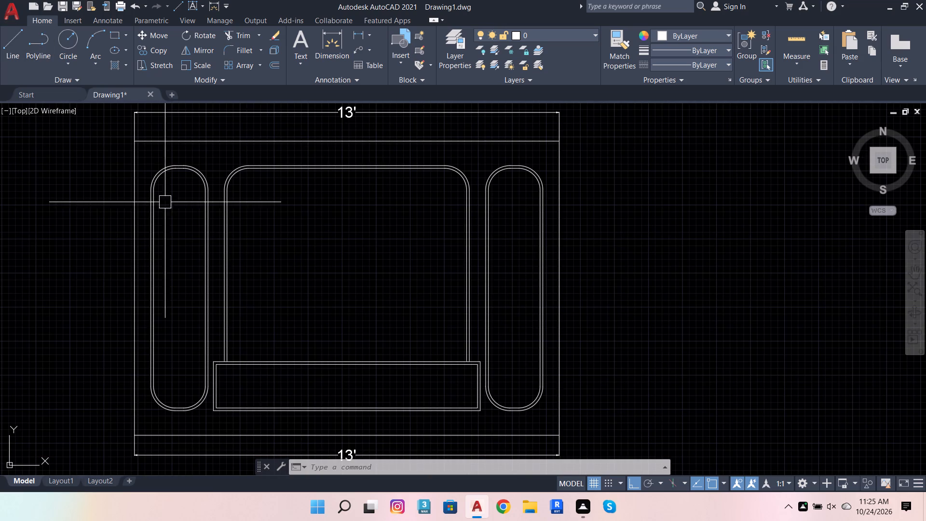
Create a new layer and set its colour to index colour 44.
key("l")
key("a")
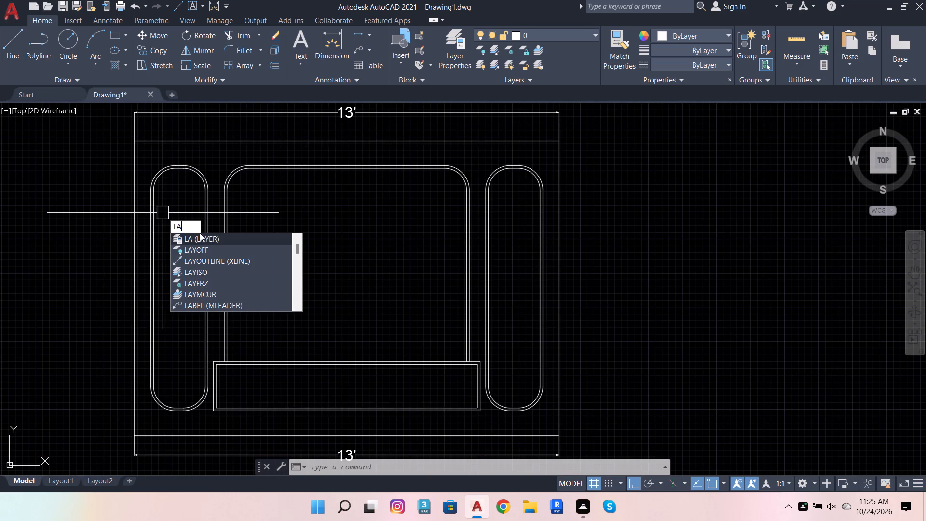
left_click(211, 239)
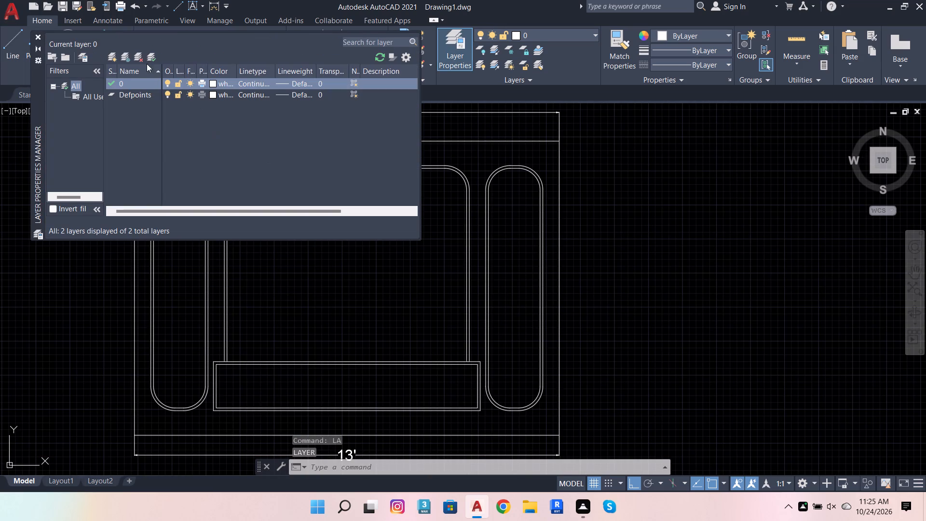
left_click(112, 60)
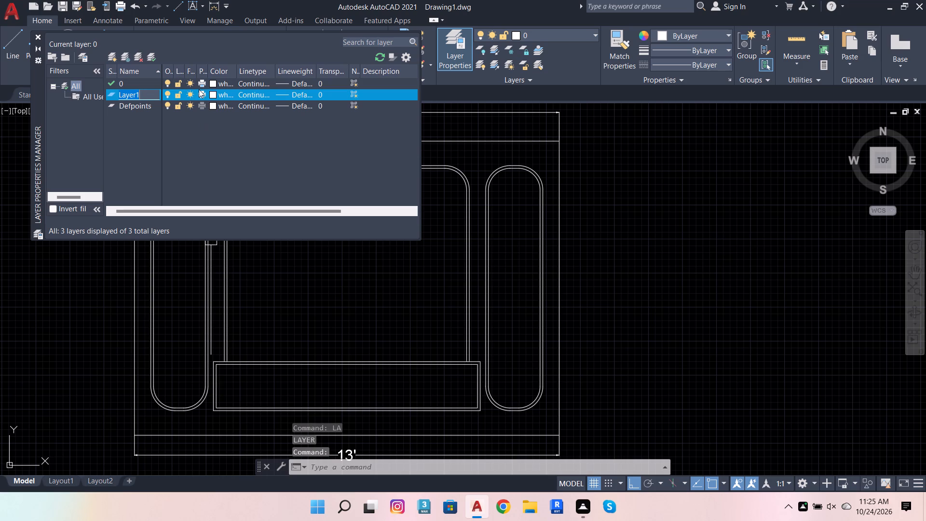
left_click(210, 94)
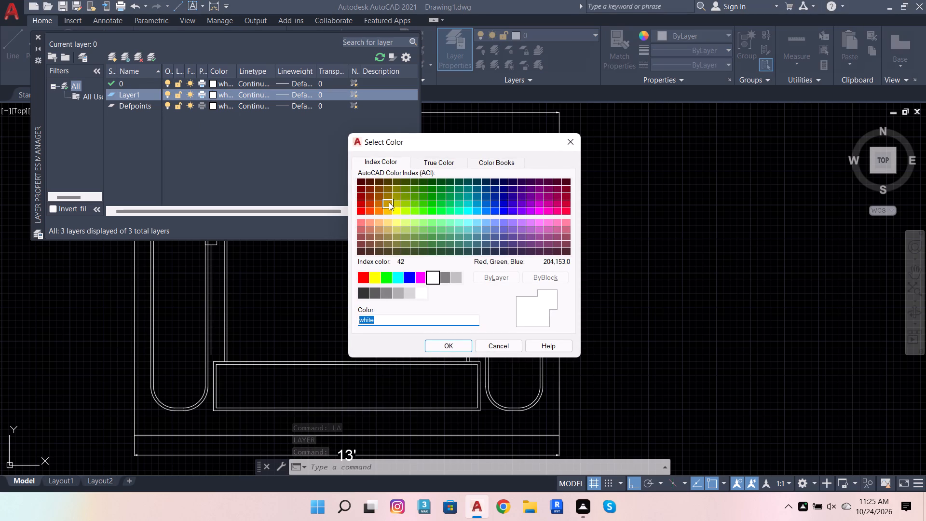
left_click(389, 202)
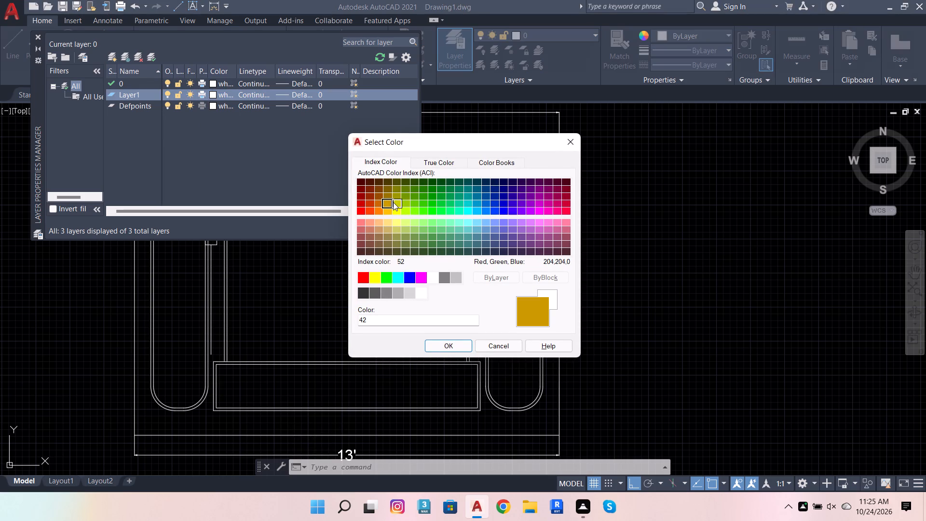
left_click(393, 202)
left_click(384, 202)
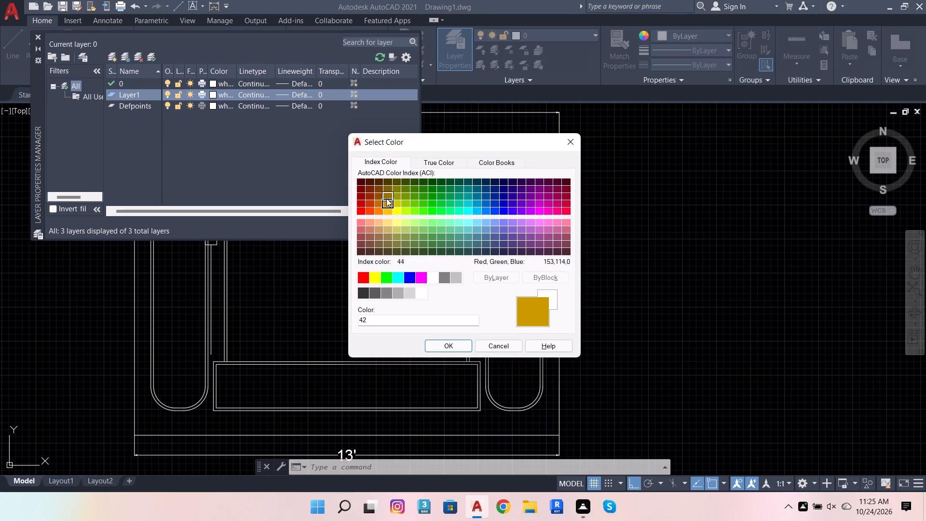
left_click(388, 196)
left_click(455, 350)
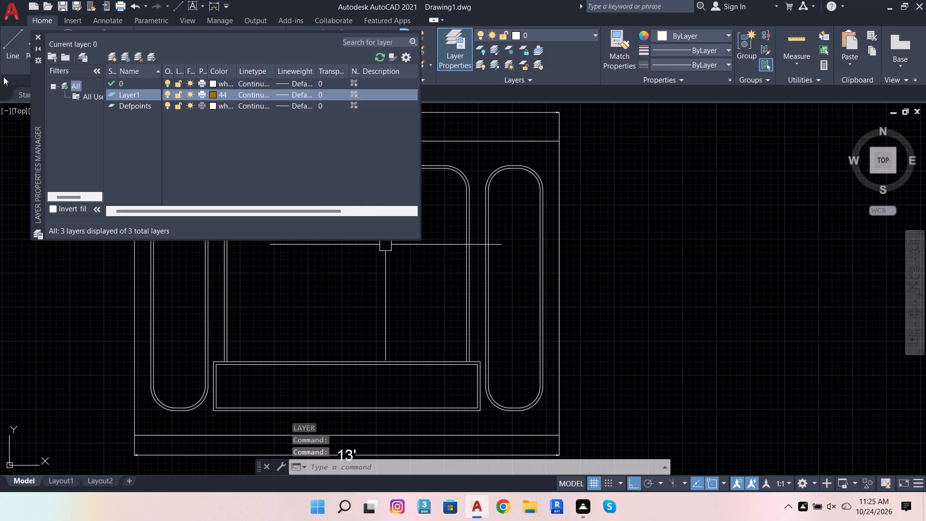
left_click(37, 36)
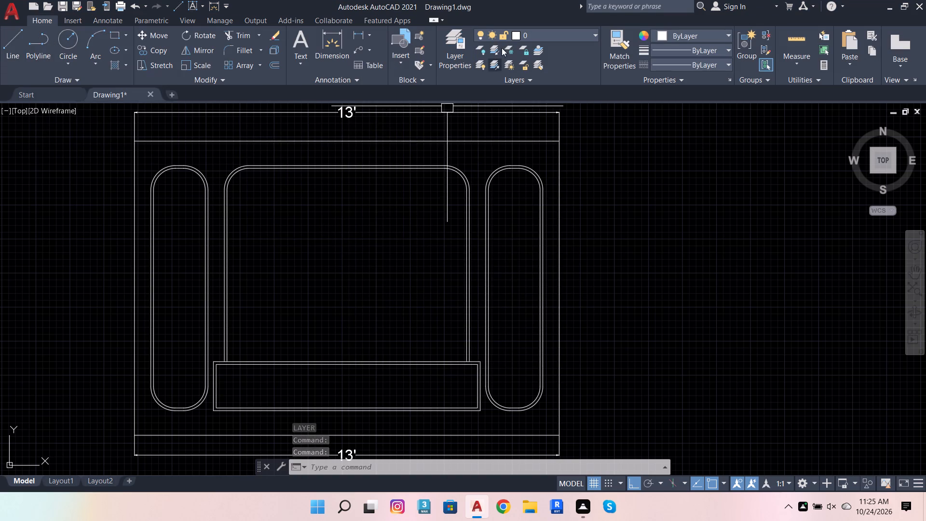
Draw a vertical line about 6'-6" long from the bottom end of the middle section's inner left side up past its top edge.
left_click(12, 41)
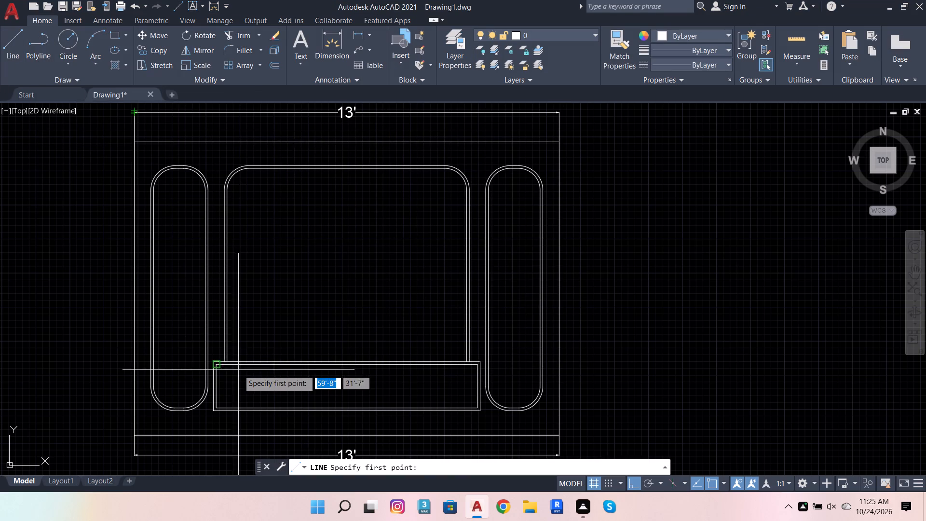
scroll(240, 370, "up", 2)
left_click(206, 349)
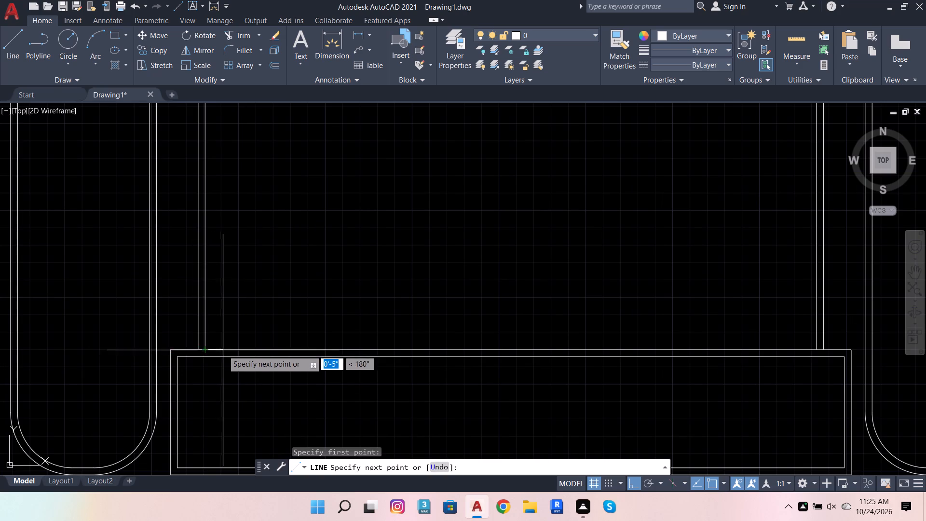
scroll(223, 351, "down", 1)
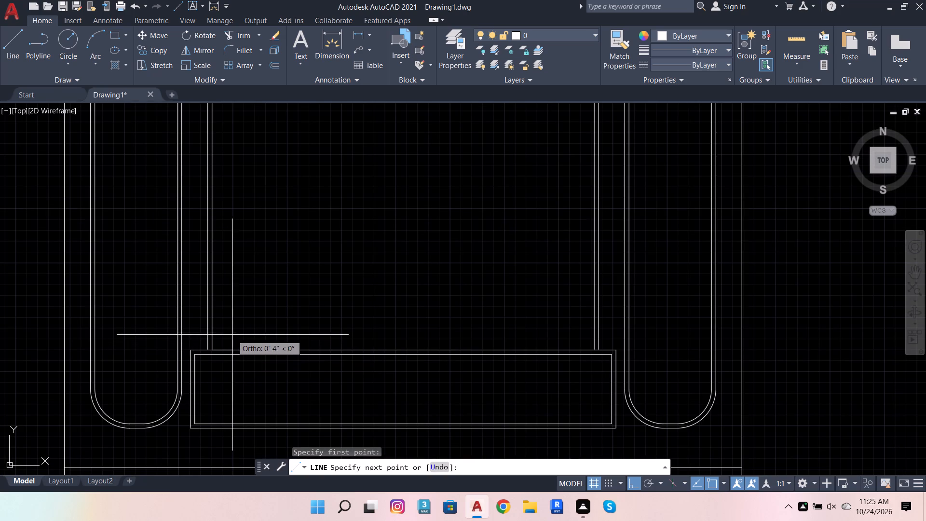
scroll(238, 335, "down", 1)
scroll(227, 130, "up", 2)
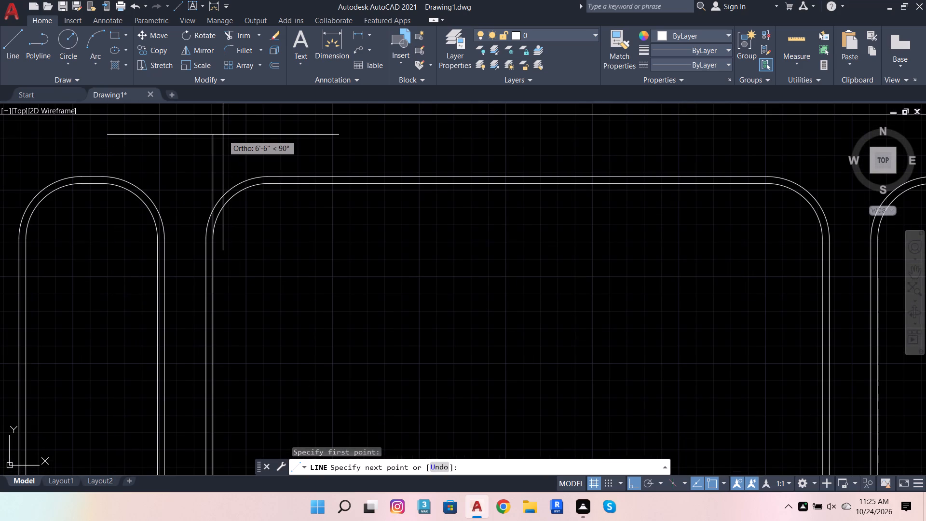
left_click(224, 132)
key("Escape")
Move the new vertical line to Layer1.
left_click(212, 153)
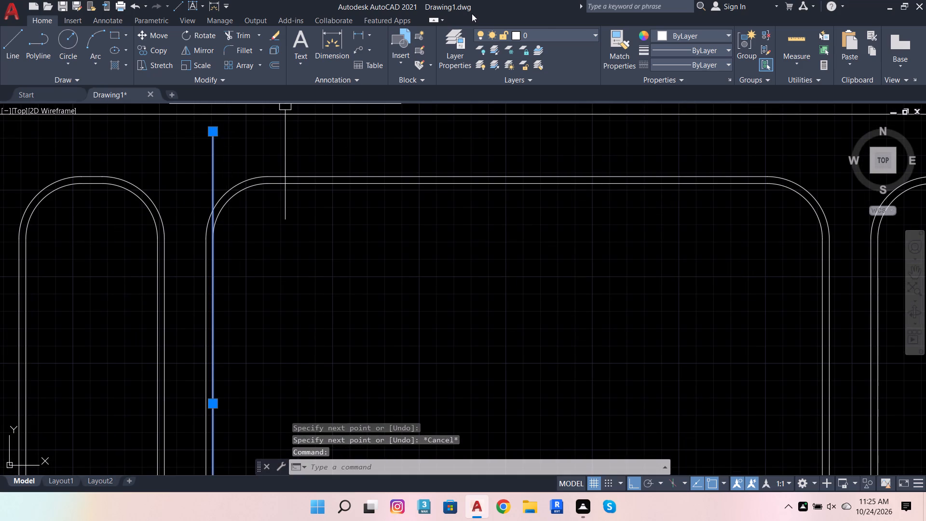
left_click(546, 33)
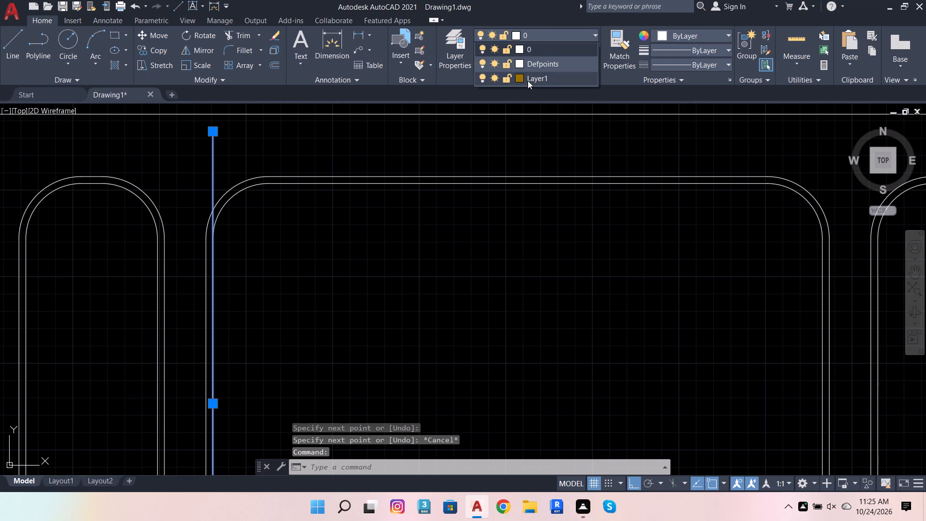
left_click(528, 81)
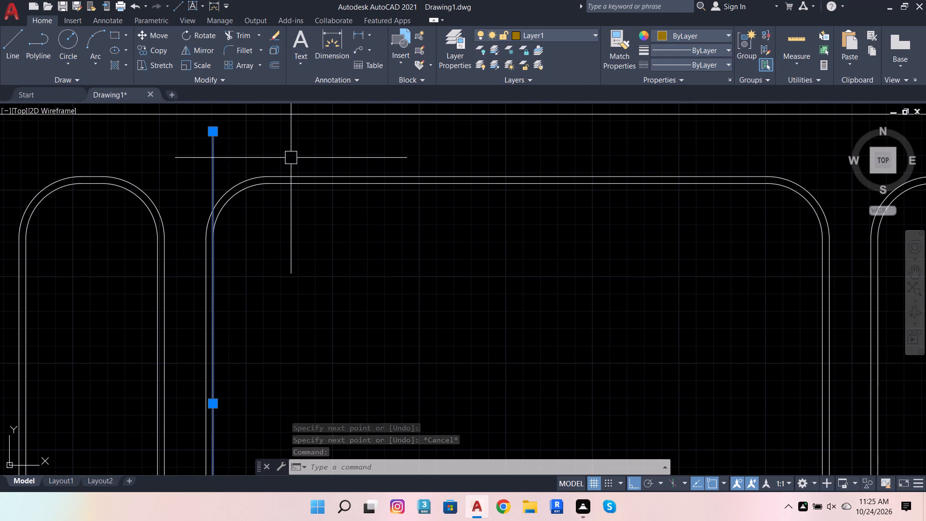
key("Escape")
Offset the Layer1 vertical line 1.6" to the right.
left_click(219, 144)
left_click(195, 155)
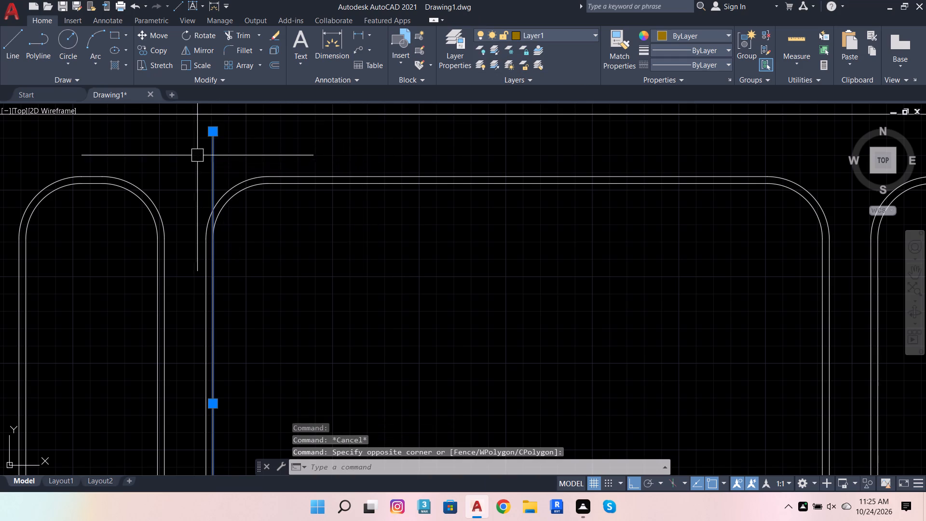
left_click(272, 62)
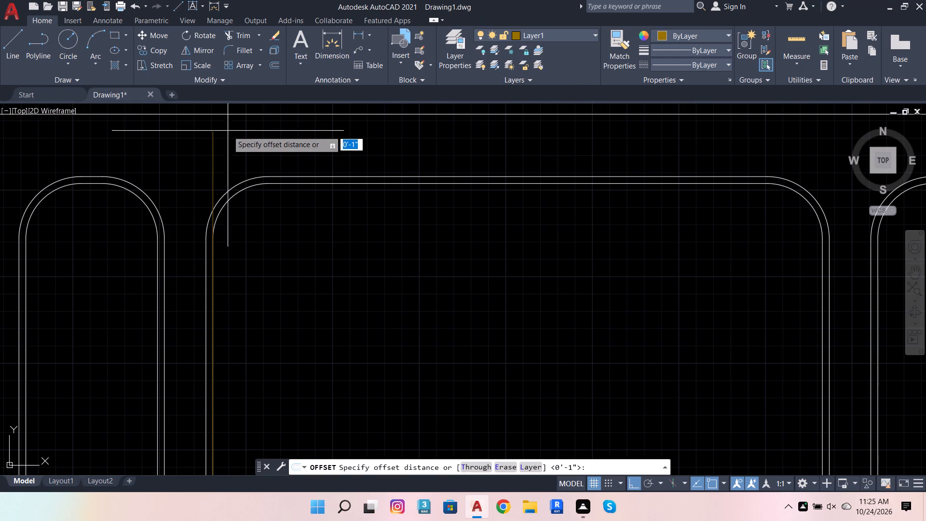
left_click(211, 130)
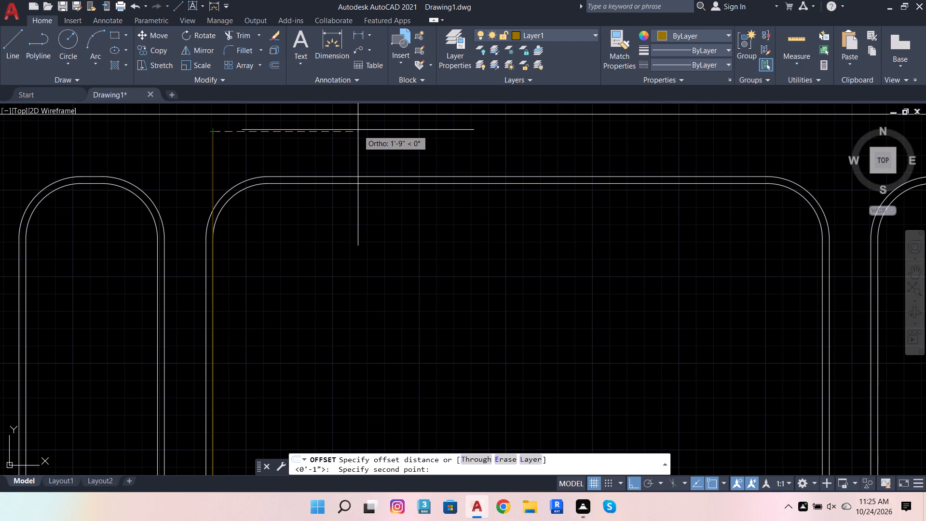
type("1.6")
key("Return")
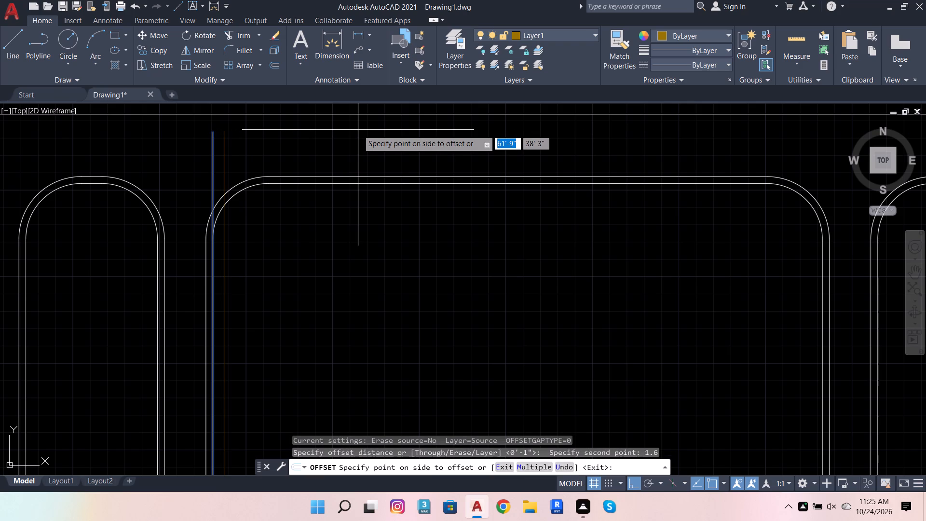
left_click(355, 132)
Offset the newest vertical line rightward five more times at 1.6" spacing, each copy from the previous one.
left_click(230, 155)
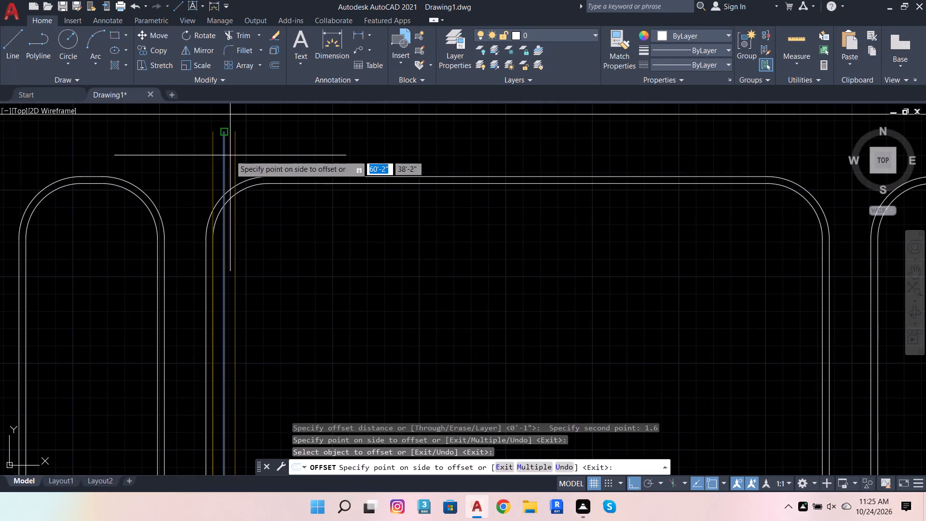
left_click(296, 150)
left_click(239, 163)
left_click(259, 160)
left_click(250, 160)
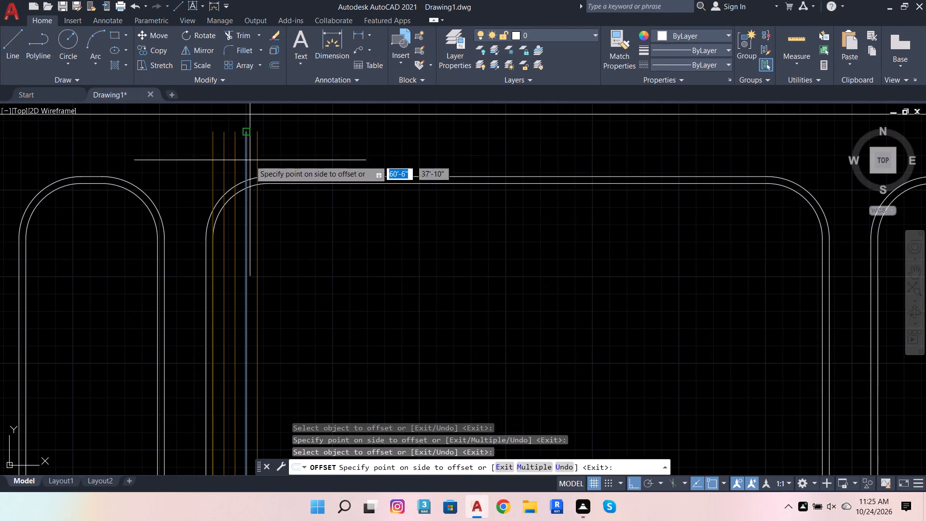
left_click(290, 149)
left_click_drag(258, 157, 266, 157)
left_click(303, 152)
left_click(272, 154)
left_click(312, 155)
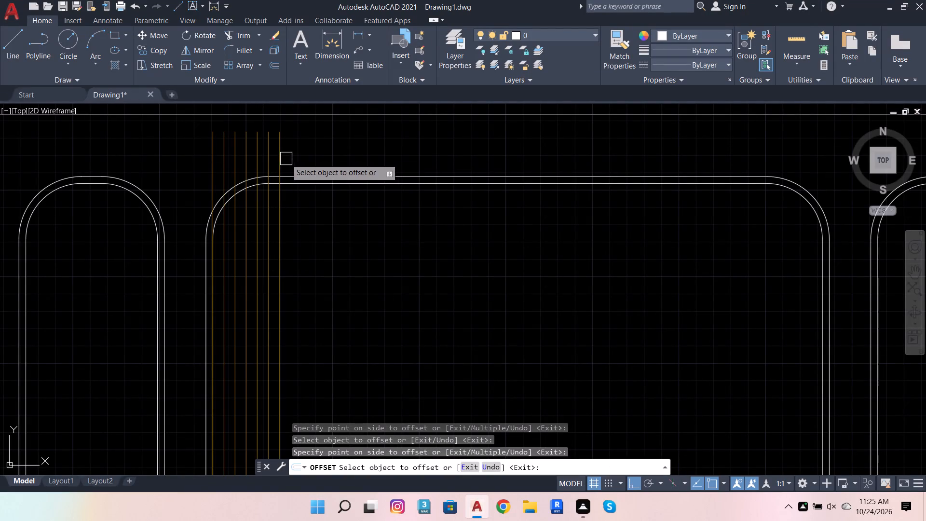
Continue the 1.6" vertical line series rightward with five more evenly spaced lines inside the middle section.
left_click(286, 159)
left_click(318, 158)
left_click(279, 162)
left_click(328, 155)
left_click_drag(290, 159, 299, 159)
left_click(341, 154)
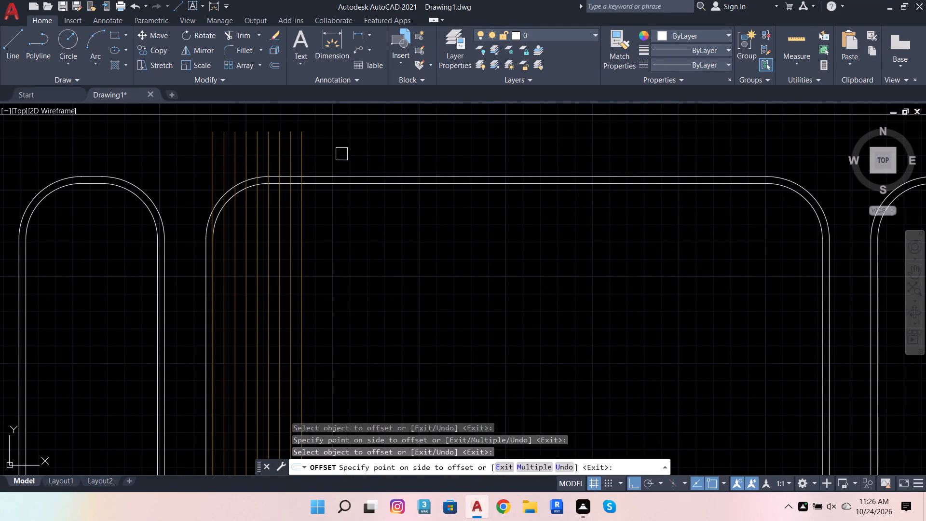
left_click_drag(305, 161, 321, 161)
left_click(341, 159)
left_click_drag(312, 162, 312, 161)
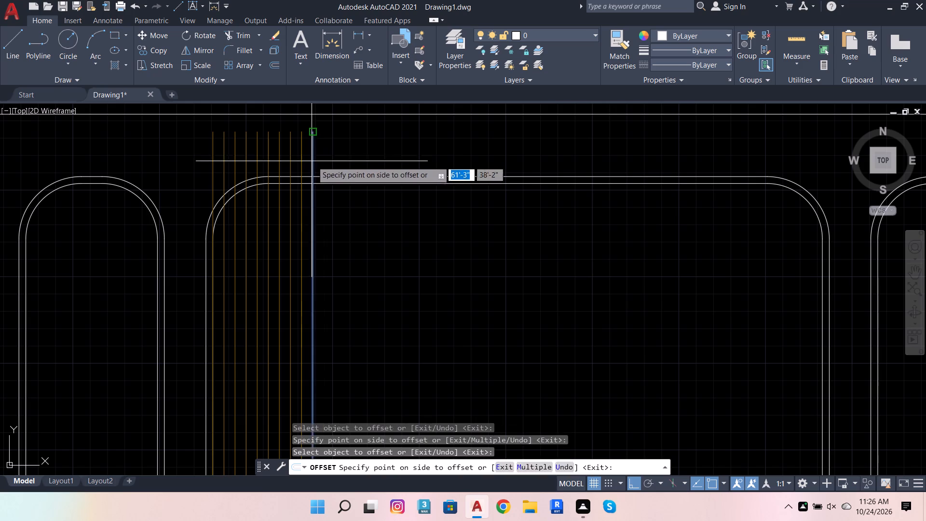
left_click_drag(312, 161, 322, 161)
left_click(343, 155)
left_click_drag(321, 158, 328, 158)
left_click(343, 156)
Continue the 1.6" Layer1 vertical line series rightward with nine more lines, offsetting each from the previous one.
left_click(336, 159)
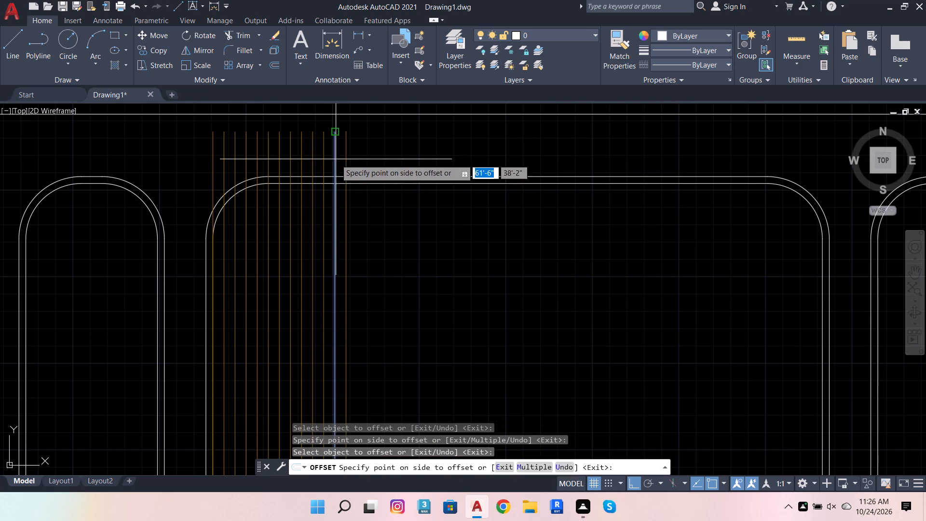
left_click(354, 156)
left_click(350, 156)
left_click(371, 154)
left_click_drag(358, 156, 369, 159)
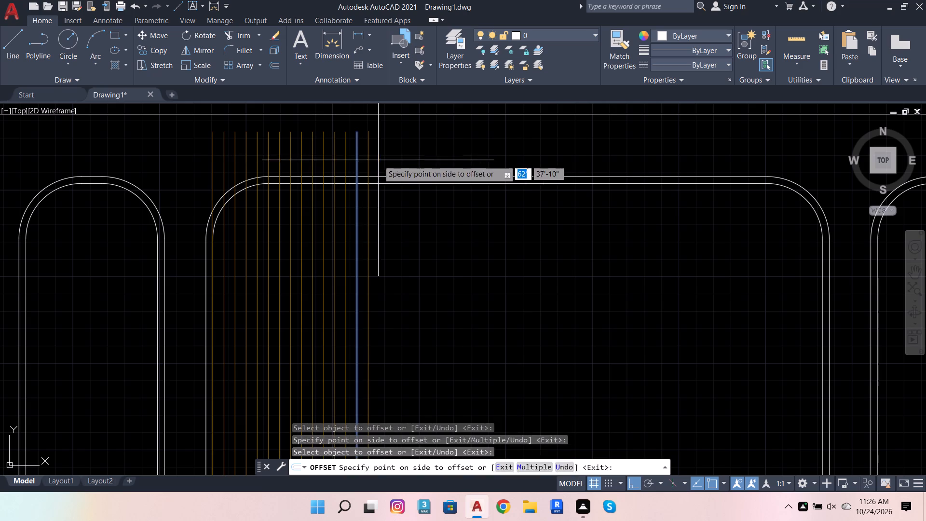
left_click(380, 160)
left_click_drag(370, 160, 382, 162)
left_click(398, 159)
left_click_drag(380, 162, 386, 162)
left_click(407, 158)
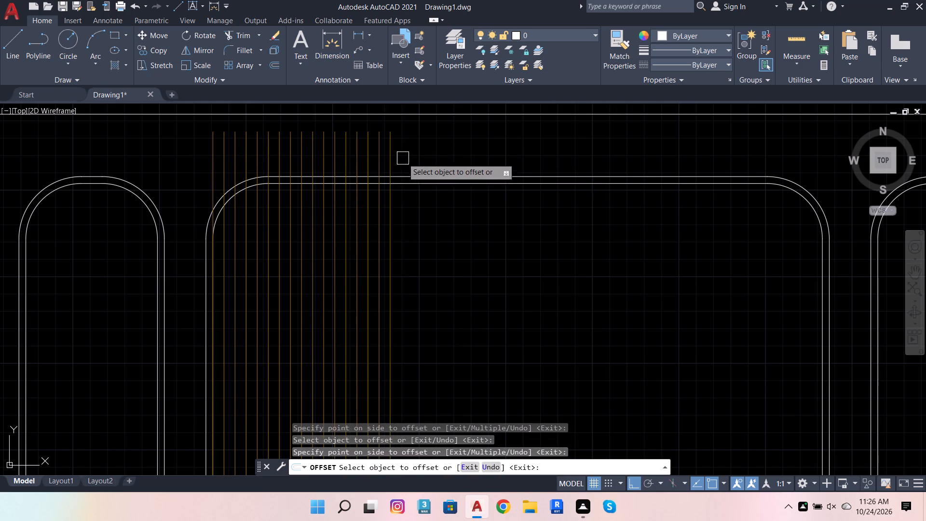
left_click(393, 161)
left_click(425, 158)
left_click(402, 163)
left_click(433, 158)
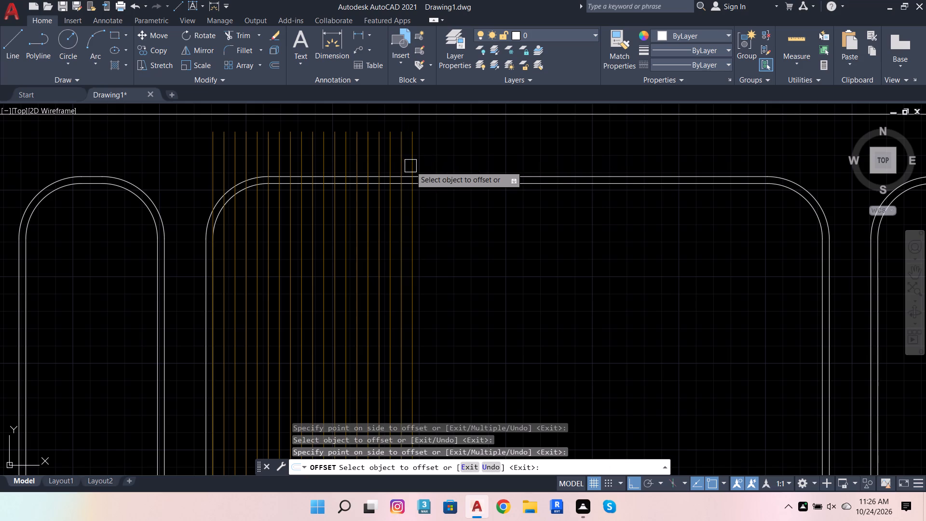
Offset the newest vertical line rightward seven more times at 1.6" spacing, past the centre of the middle section.
left_click_drag(410, 166, 435, 164)
left_click(440, 163)
left_click_drag(423, 164, 435, 162)
left_click(461, 155)
left_click_drag(436, 163, 458, 159)
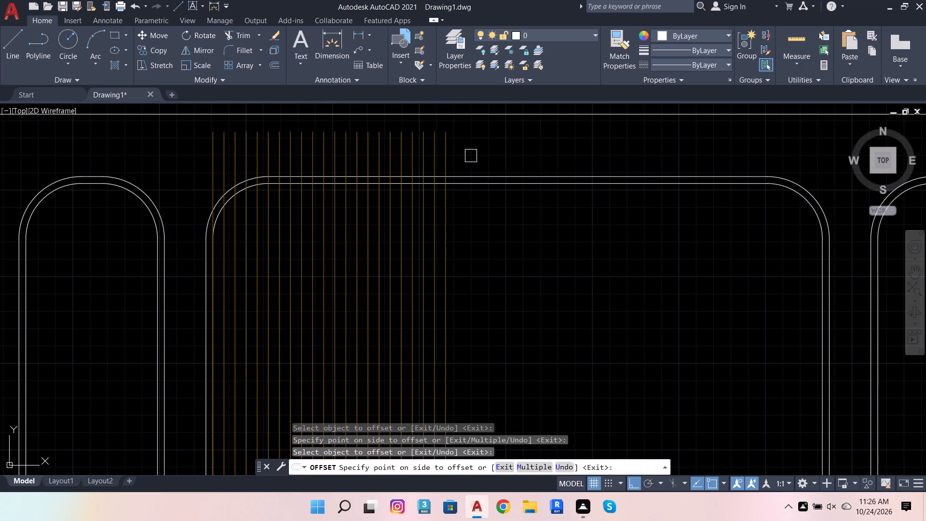
left_click(471, 156)
left_click(451, 160)
left_click(478, 157)
left_click_drag(456, 164, 471, 164)
left_click(492, 161)
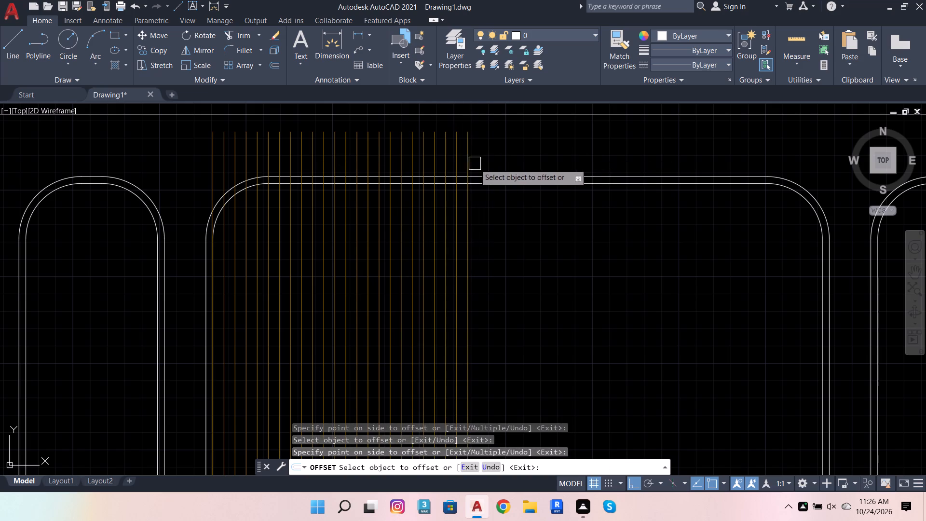
left_click(473, 164)
left_click(524, 154)
left_click(479, 163)
left_click_drag(520, 160, 514, 162)
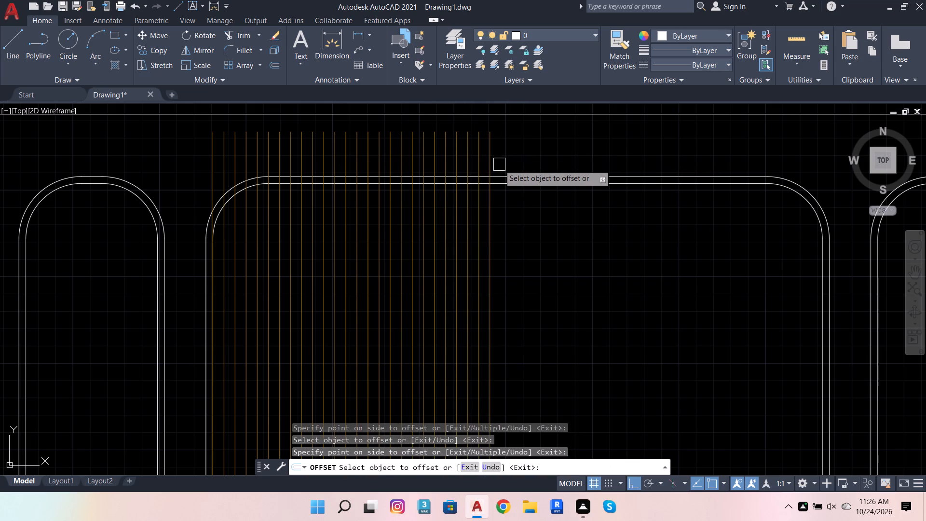
Extend the 1.6" vertical line series with seven more offset lines toward the middle section's right side.
left_click(491, 161)
left_click(532, 152)
left_click(504, 161)
left_click_drag(542, 156, 536, 158)
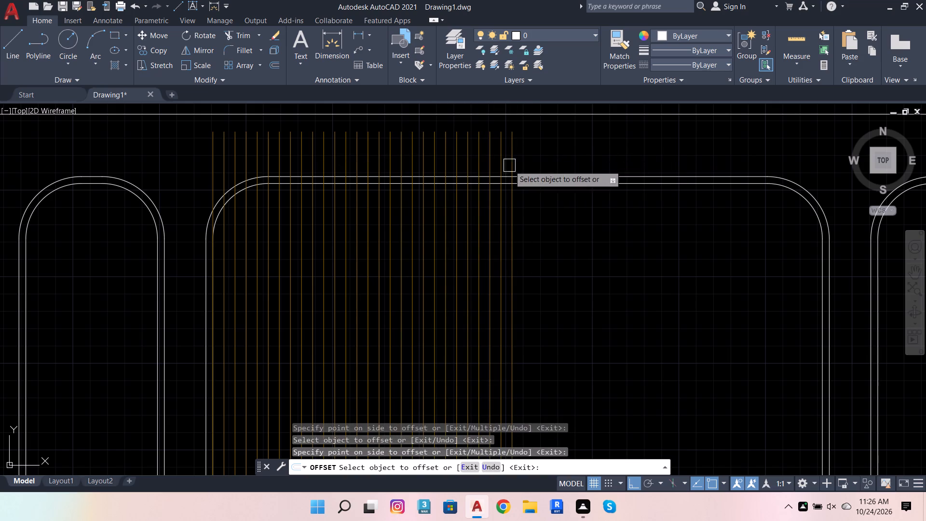
left_click_drag(511, 162, 519, 162)
left_click(535, 162)
left_click_drag(517, 161, 524, 161)
left_click(540, 160)
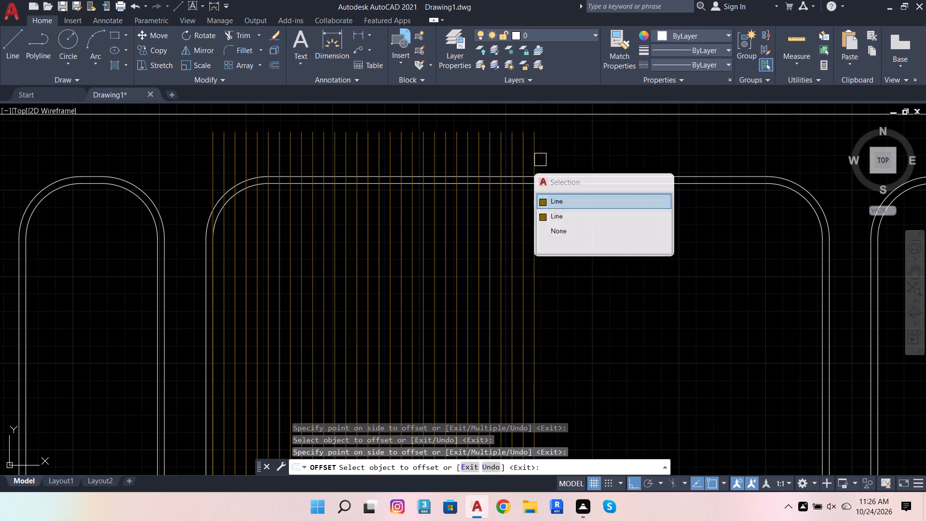
left_click(531, 159)
left_click(542, 161)
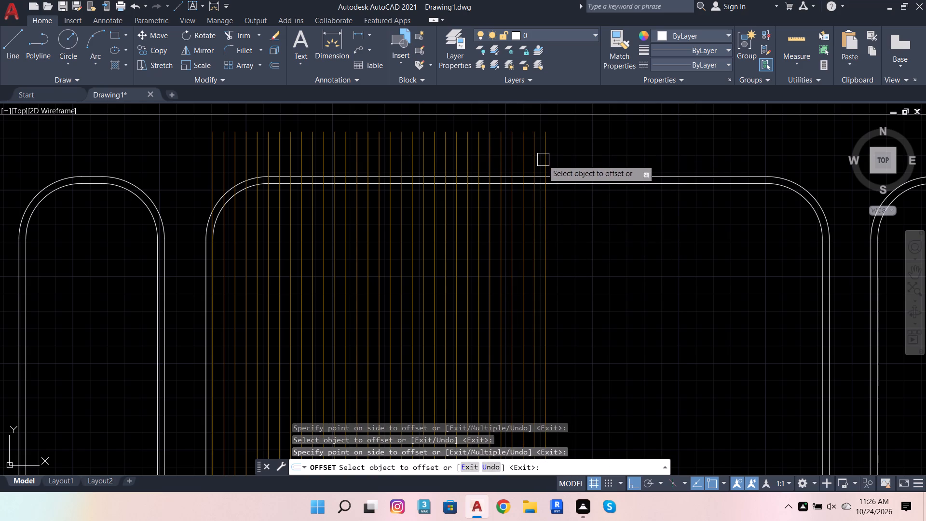
scroll(376, 178, "down", 2)
scroll(565, 168, "up", 2)
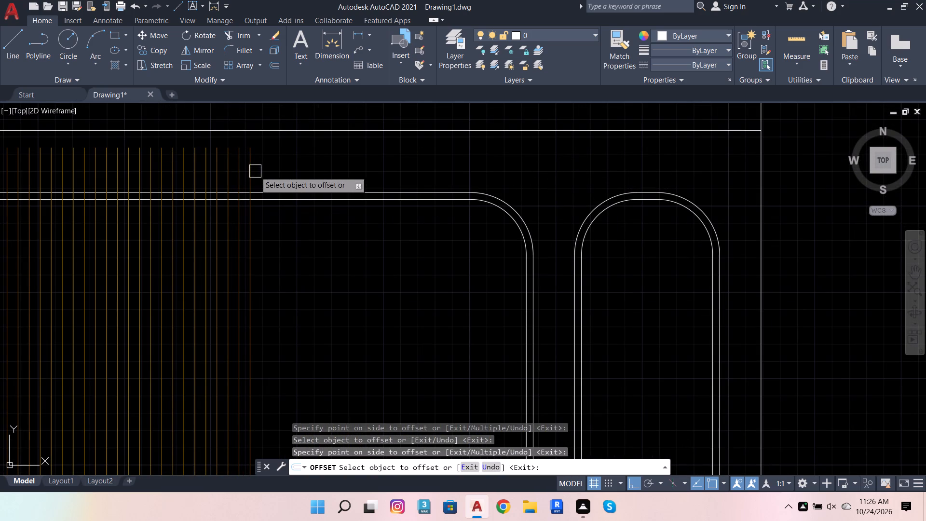
left_click_drag(255, 171, 264, 172)
left_click(306, 172)
left_click(267, 174)
left_click(322, 161)
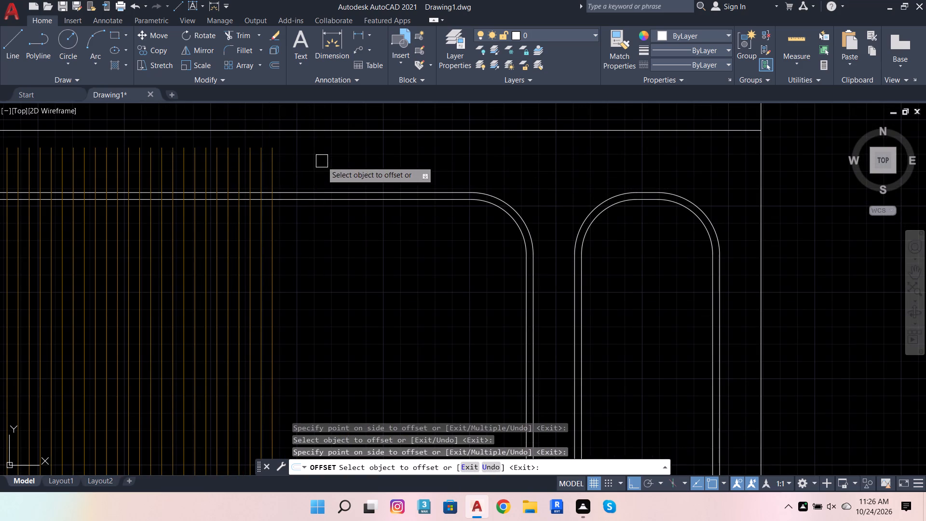
Add six more vertical lines to the right of the series by successive 1.6" offsets.
left_click_drag(274, 178, 299, 175)
left_click_drag(322, 170, 316, 172)
left_click_drag(285, 171, 291, 170)
left_click(328, 163)
left_click(298, 174)
left_click(325, 172)
left_click_drag(305, 174, 313, 174)
left_click_drag(340, 168, 335, 170)
left_click(319, 172)
left_click_drag(346, 167, 340, 170)
left_click(330, 171)
left_click(356, 169)
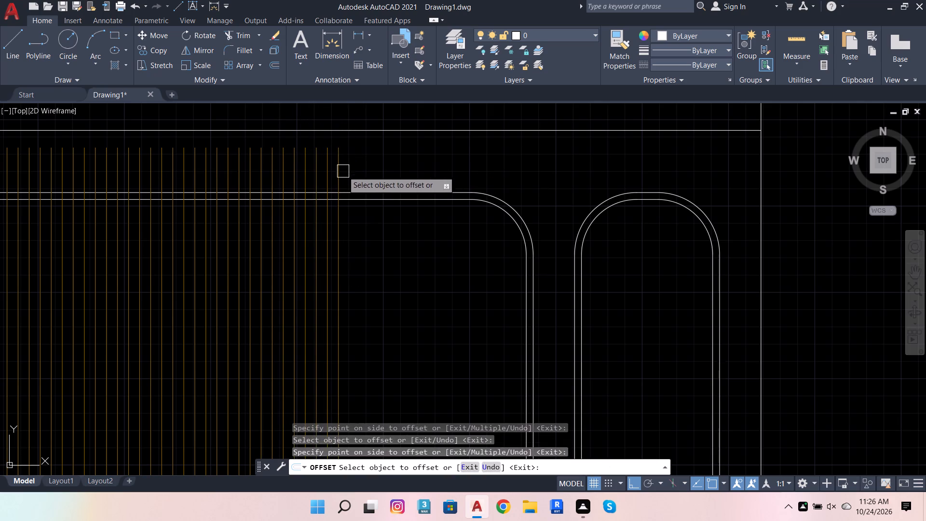
Offset the last vertical line rightward five more times at 1.6" spacing, each copy from the previous one.
left_click_drag(343, 171, 348, 171)
left_click(354, 172)
left_click_drag(350, 173, 357, 173)
left_click(375, 171)
left_click(362, 176)
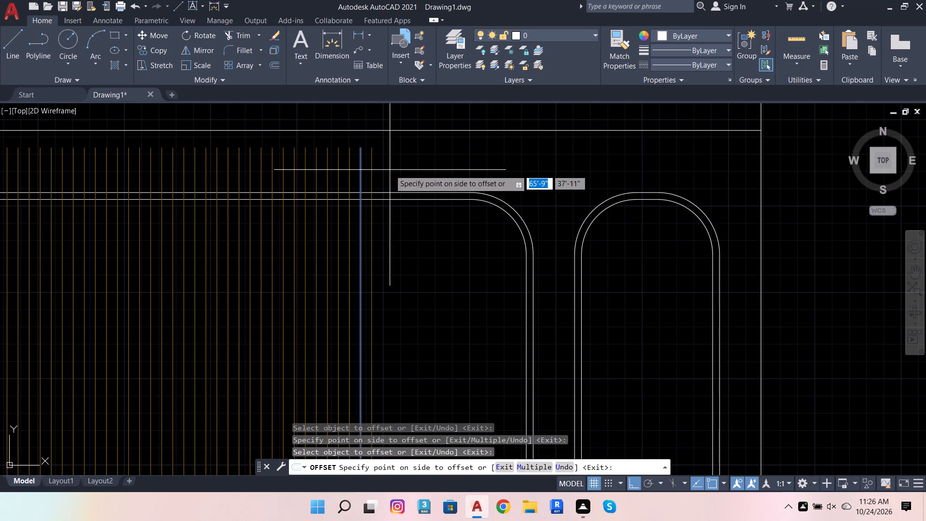
left_click(387, 171)
left_click_drag(372, 175, 380, 175)
left_click(400, 173)
left_click_drag(387, 175, 402, 175)
left_click_drag(414, 173, 407, 173)
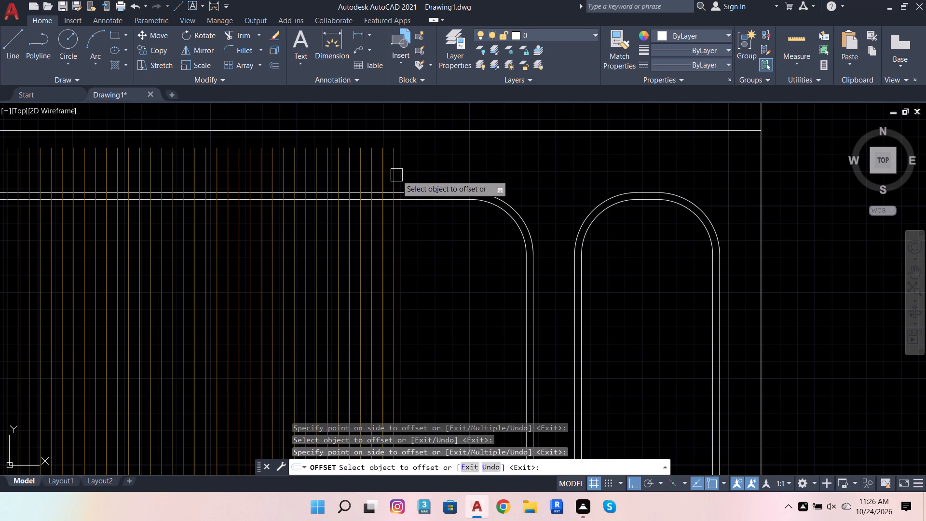
Add another five vertical lines at 1.6" spacing, reaching near the start of the middle section's upper-right rounded corner.
left_click_drag(395, 175, 404, 178)
left_click(423, 177)
left_click_drag(407, 174, 422, 175)
left_click(447, 171)
left_click_drag(416, 178, 436, 180)
left_click(449, 175)
left_click_drag(428, 179, 435, 180)
left_click(448, 176)
left_click_drag(438, 180, 445, 178)
left_click(455, 175)
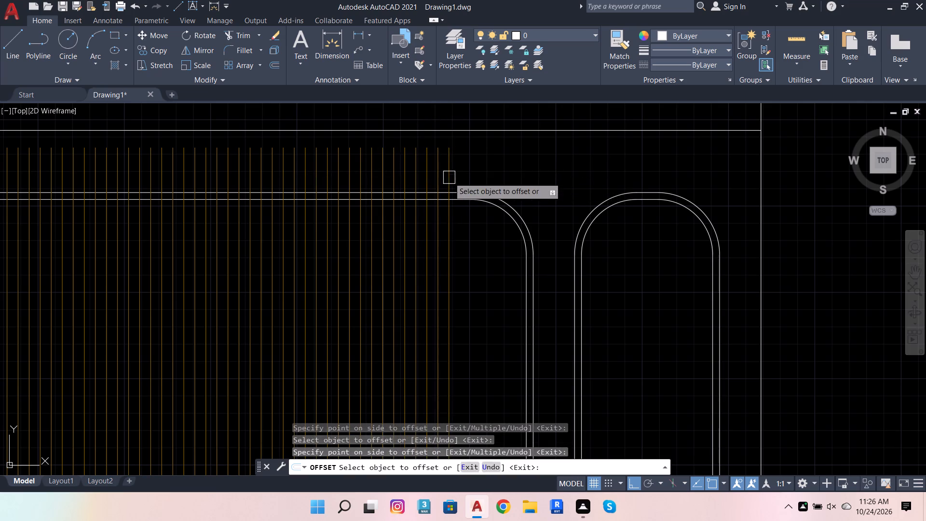
Continue the 1.6" offsets with four more vertical lines across the middle section's upper-right rounded corner.
left_click_drag(448, 178, 457, 178)
left_click(469, 175)
left_click_drag(454, 175, 459, 175)
left_click(503, 177)
left_click_drag(479, 173, 487, 174)
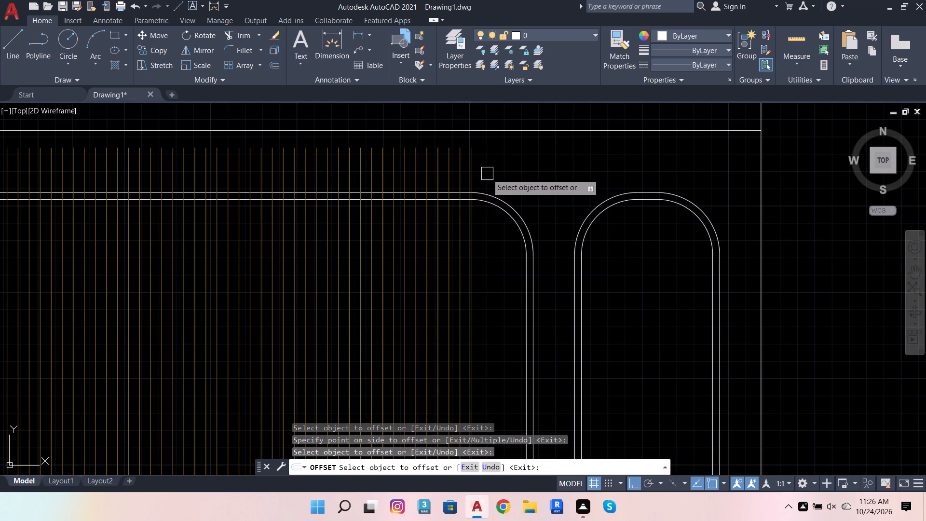
left_click_drag(487, 174, 490, 174)
left_click_drag(472, 177, 489, 177)
left_click(504, 175)
left_click_drag(484, 178, 498, 178)
left_click(510, 174)
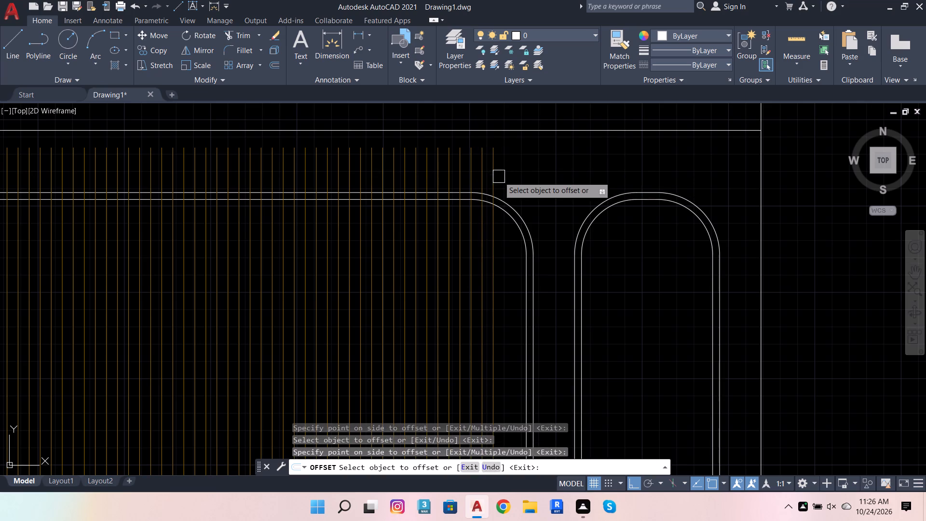
Complete the 1.6" vertical line series with three final offsets, ending on the middle section's inner right edge.
left_click(493, 179)
left_click(516, 177)
left_click(503, 181)
left_click(519, 179)
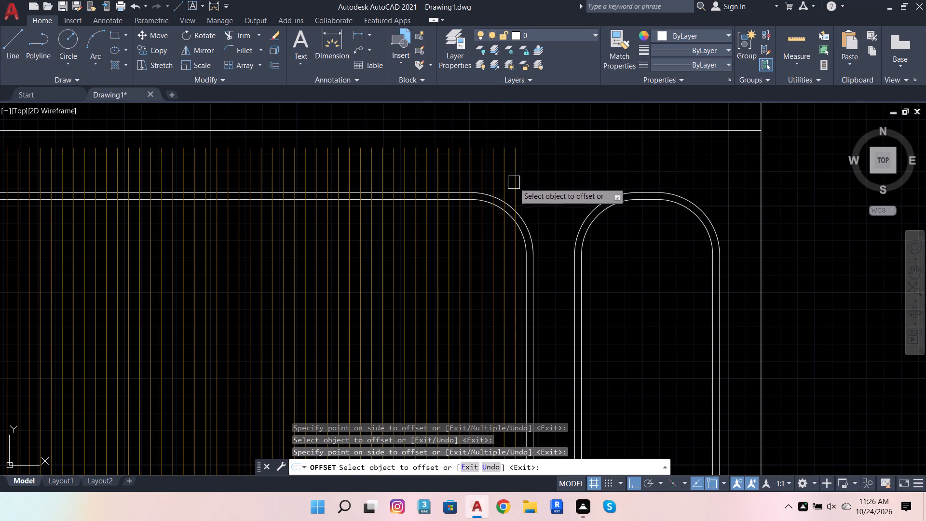
left_click_drag(514, 183, 519, 183)
left_click(536, 182)
scroll(586, 172, "up", 2)
scroll(576, 184, "down", 1)
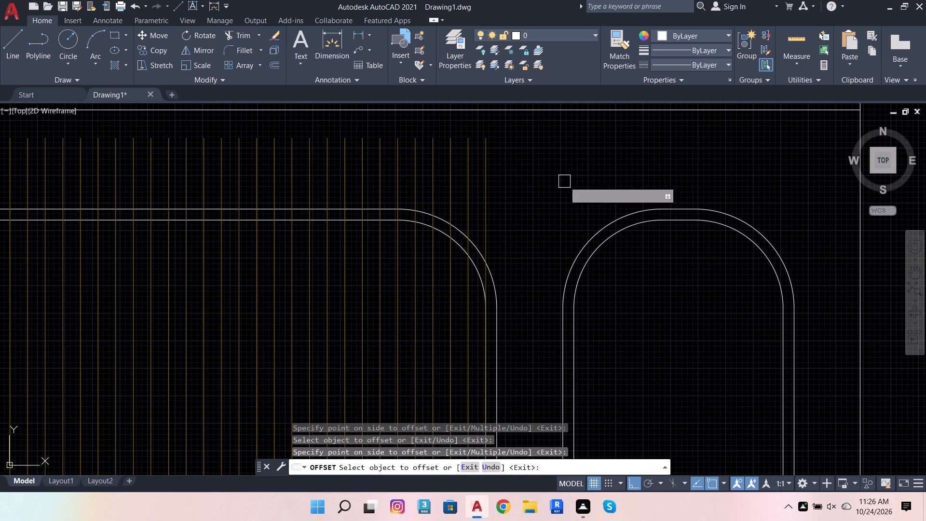
key("Escape")
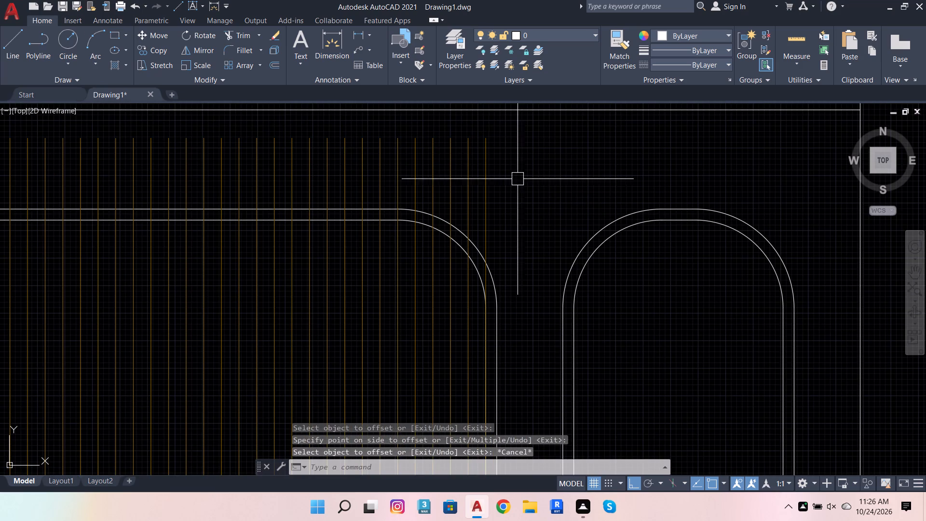
Delete the first and last Layer1 vertical lines that overlap the middle section's inner left and right edges.
left_click_drag(485, 201, 496, 202)
scroll(567, 182, "down", 3)
scroll(313, 194, "up", 2)
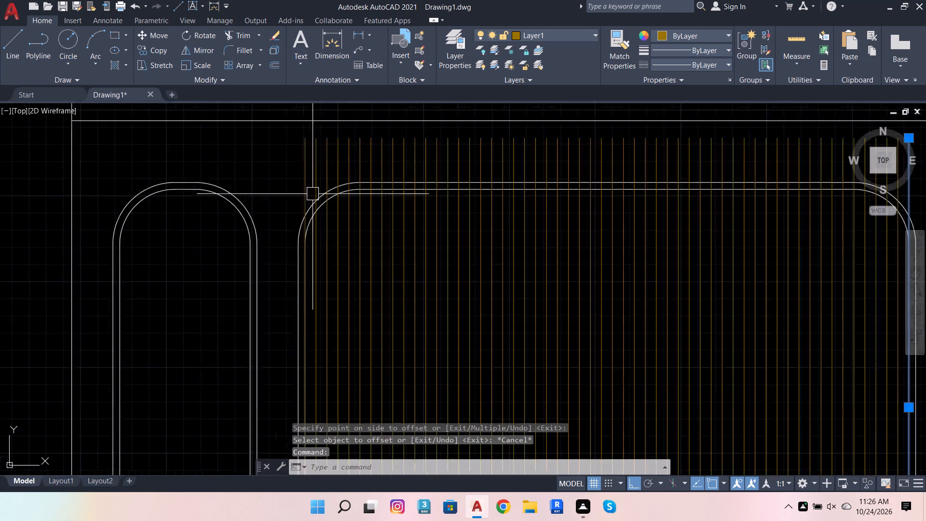
scroll(313, 194, "up", 1)
left_click(301, 181)
scroll(338, 221, "down", 3)
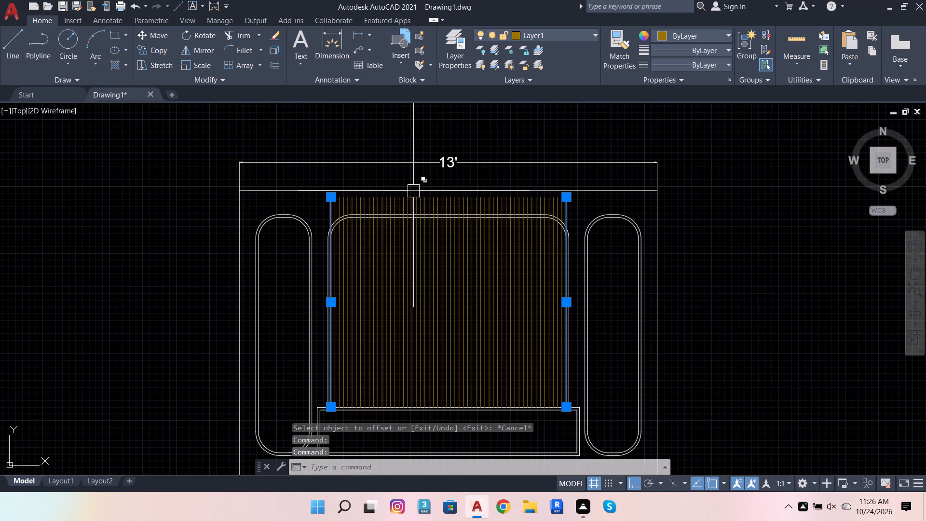
key("shift+Delete")
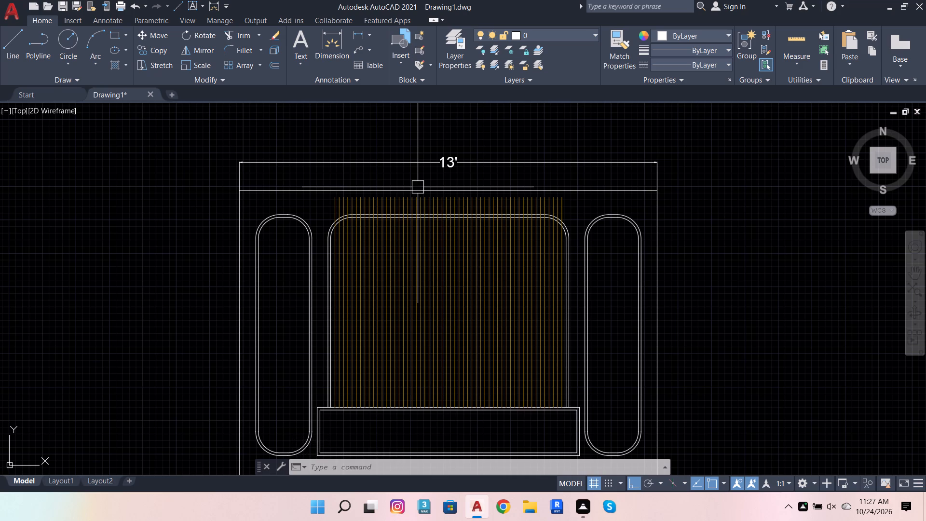
Trim the vertical line pieces between the middle section's double outlines, from the upper-left rounded corner onto the top edge.
left_click(235, 31)
scroll(355, 237, "up", 3)
scroll(273, 171, "up", 4)
left_click(192, 205)
scroll(232, 194, "down", 3)
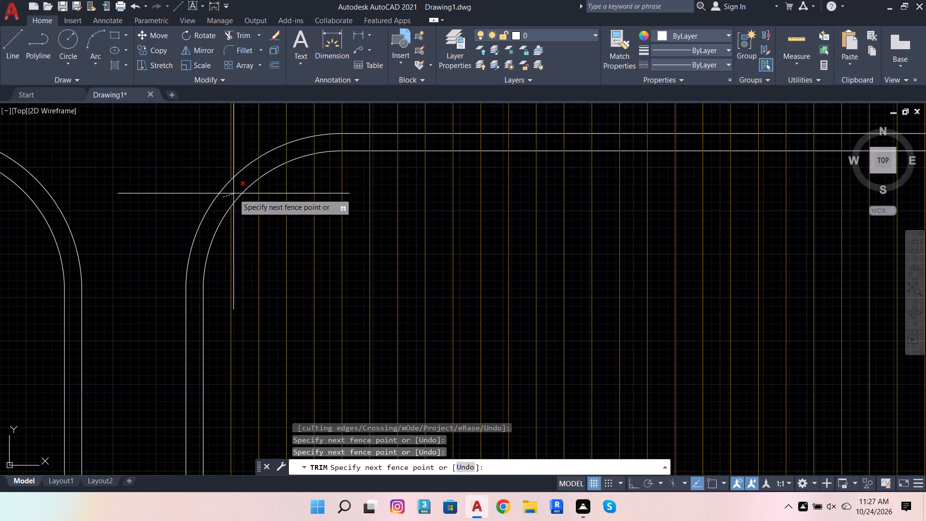
scroll(277, 160, "up", 2)
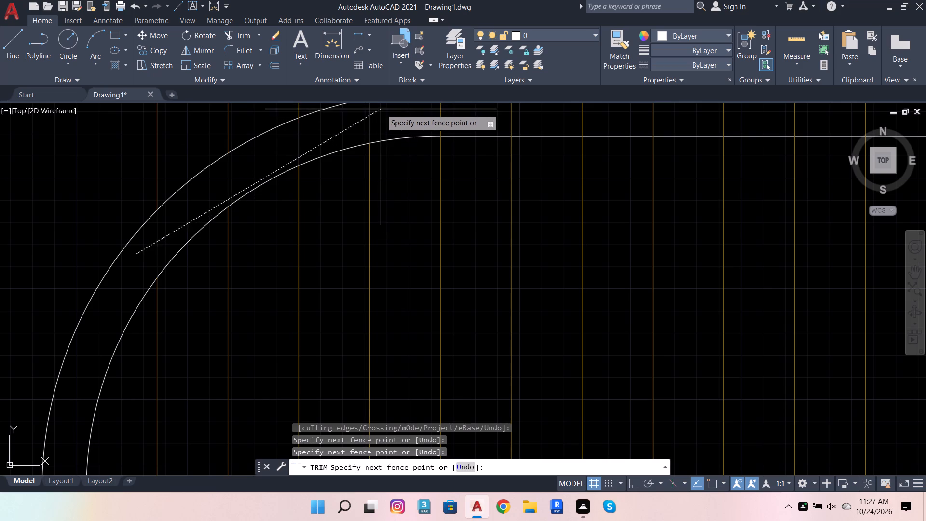
left_click(381, 109)
scroll(330, 159, "down", 2)
scroll(371, 141, "up", 3)
left_click(341, 149)
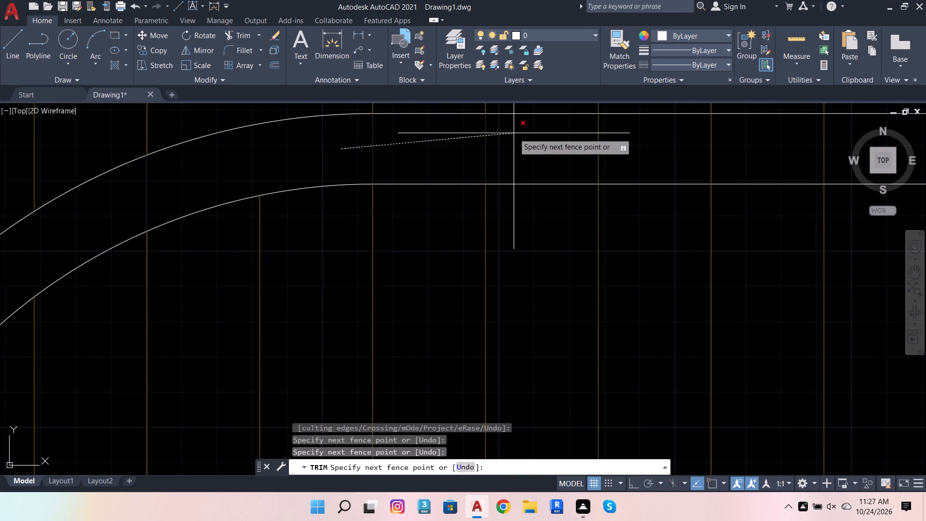
left_click(740, 150)
scroll(236, 177, "down", 4)
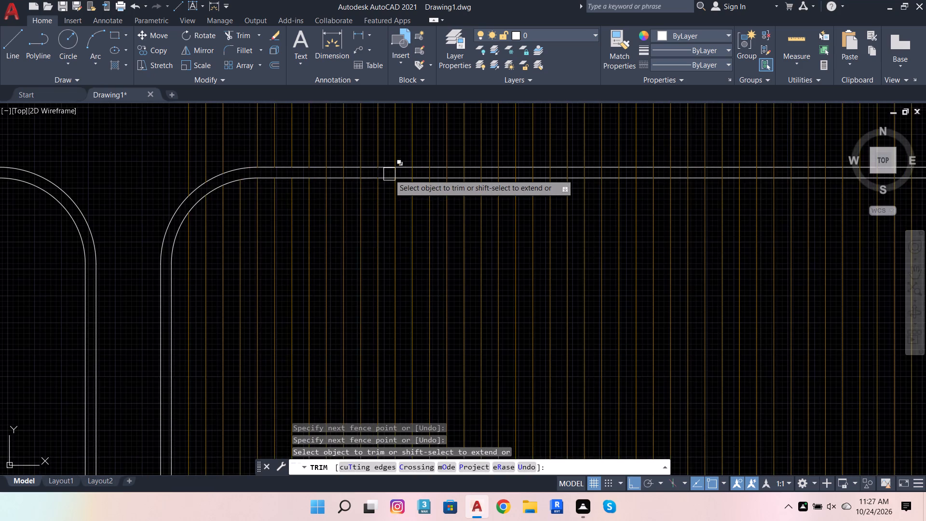
Trim the vertical line pieces between the double top edge lines along the central stretch of the middle section.
scroll(395, 174, "up", 2)
scroll(206, 181, "up", 2)
left_click(200, 159)
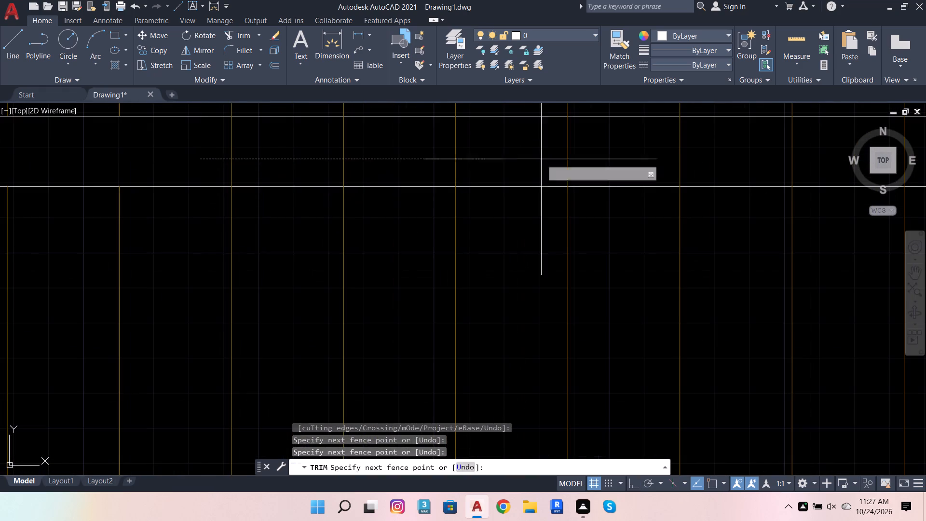
left_click(754, 152)
scroll(177, 179, "down", 3)
scroll(449, 183, "up", 1)
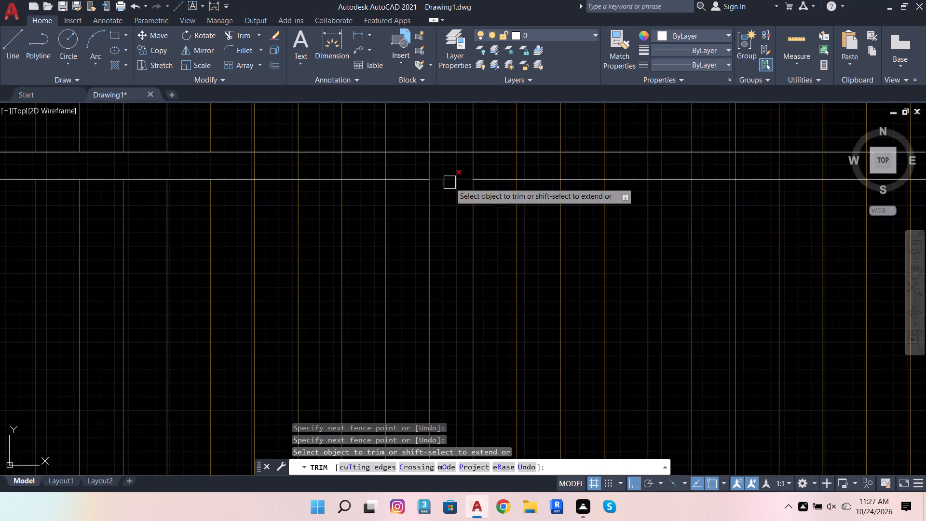
scroll(265, 166, "up", 2)
left_click(150, 170)
scroll(384, 169, "down", 3)
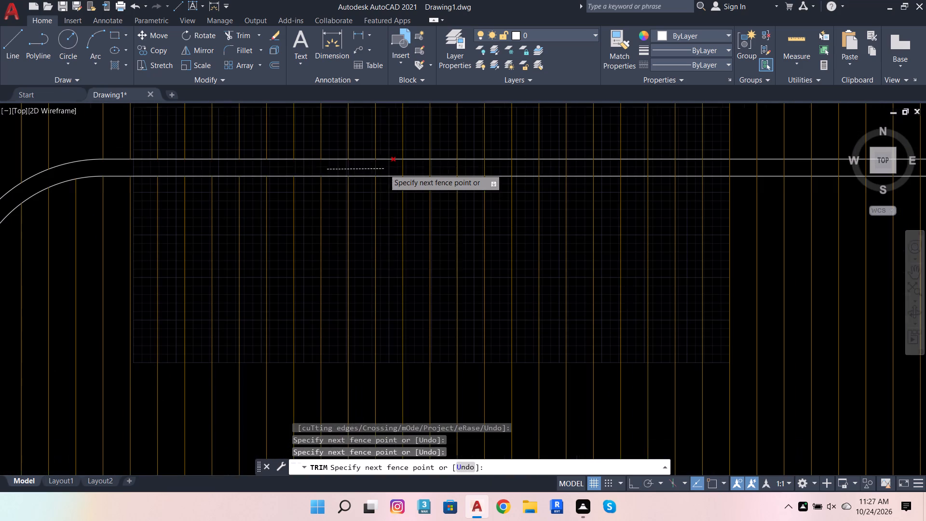
left_click(764, 165)
Trim the remaining vertical line pieces between the double top edge lines up to the start of the upper-right rounded corner.
scroll(213, 202, "down", 3)
scroll(435, 193, "up", 2)
scroll(140, 201, "up", 1)
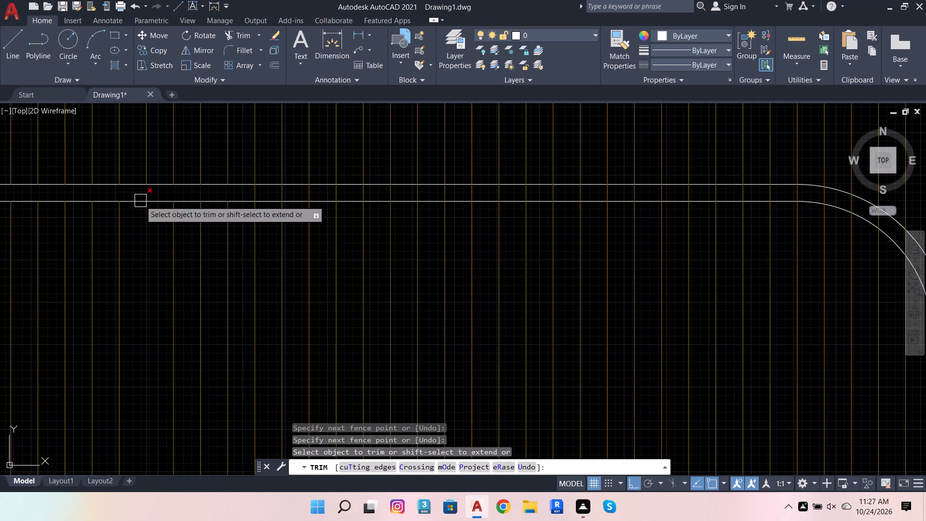
scroll(151, 199, "up", 1)
left_click(293, 192)
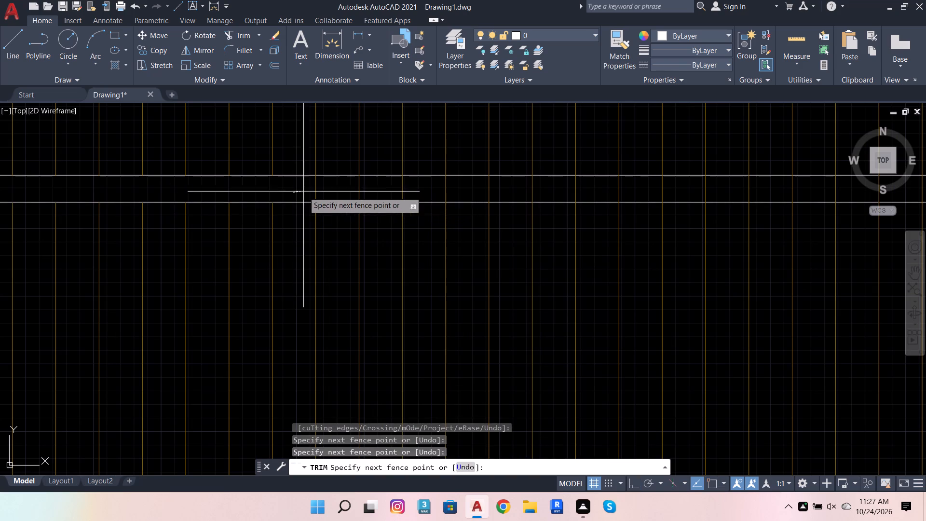
scroll(324, 196, "down", 3)
scroll(514, 194, "up", 2)
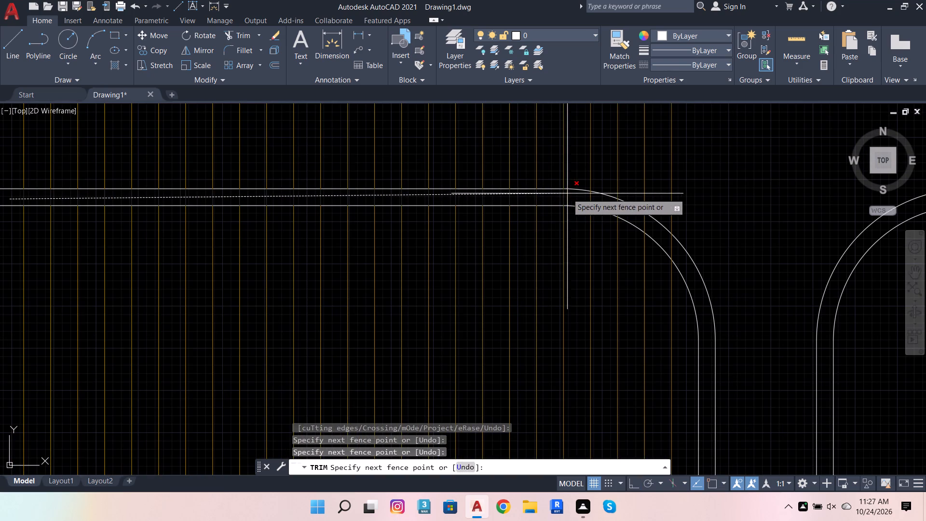
left_click(595, 198)
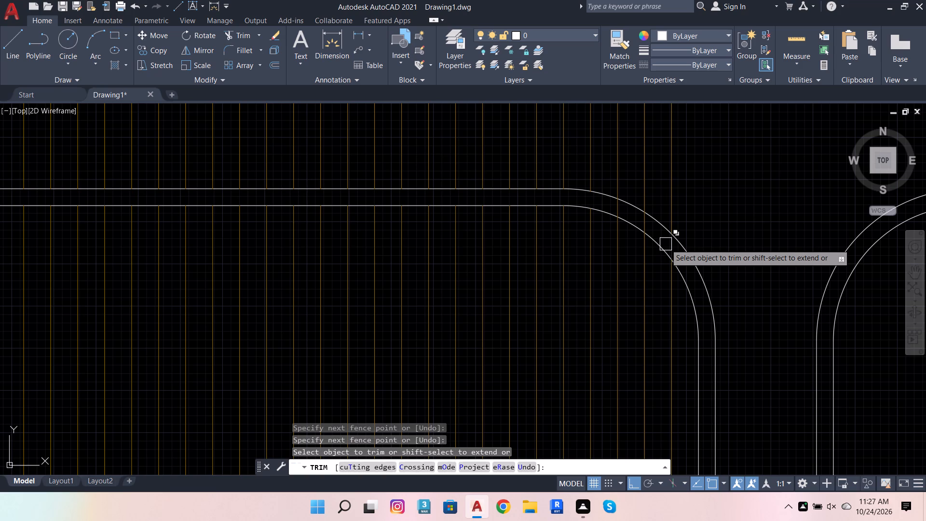
Trim the remaining vertical line pieces between the double outlines around the middle section's upper-right rounded corner.
scroll(669, 230, "up", 4)
left_click(683, 300)
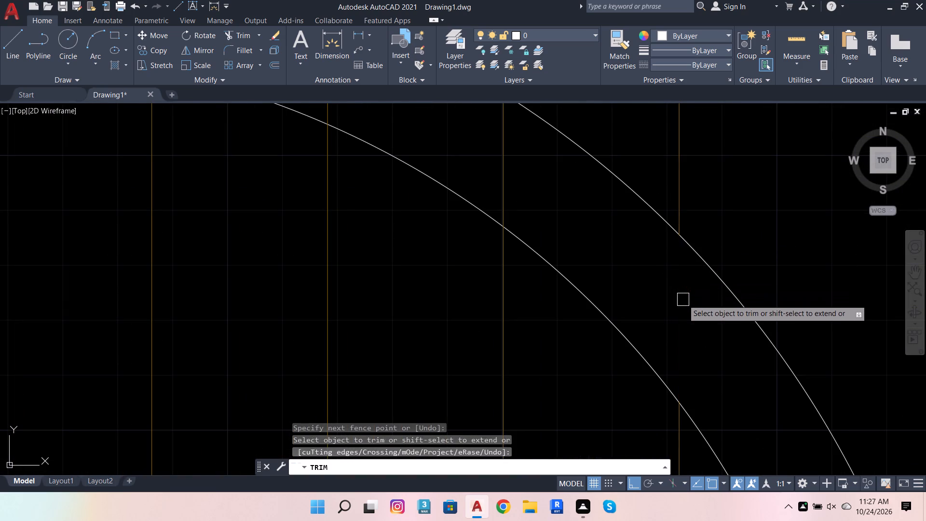
scroll(686, 308, "down", 2)
left_click(613, 255)
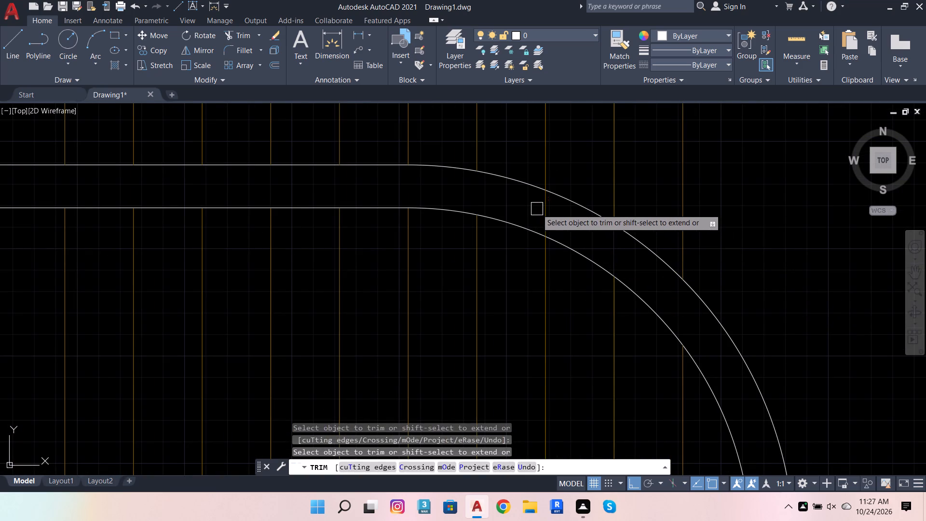
left_click(537, 209)
left_click(559, 220)
Trim all vertical line ends protruding above the middle section's top edge with one fence across its full width.
scroll(588, 289, "down", 3)
left_click(655, 252)
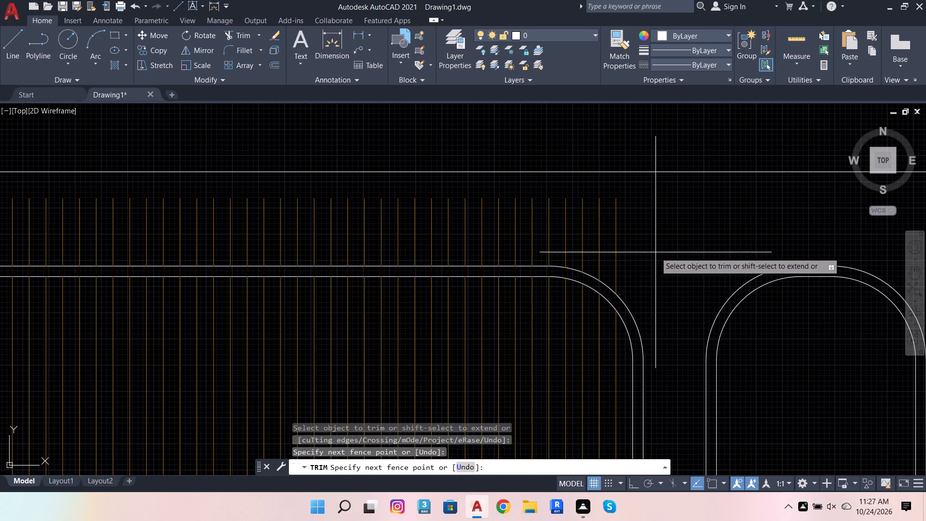
scroll(471, 221, "down", 4)
scroll(365, 220, "up", 3)
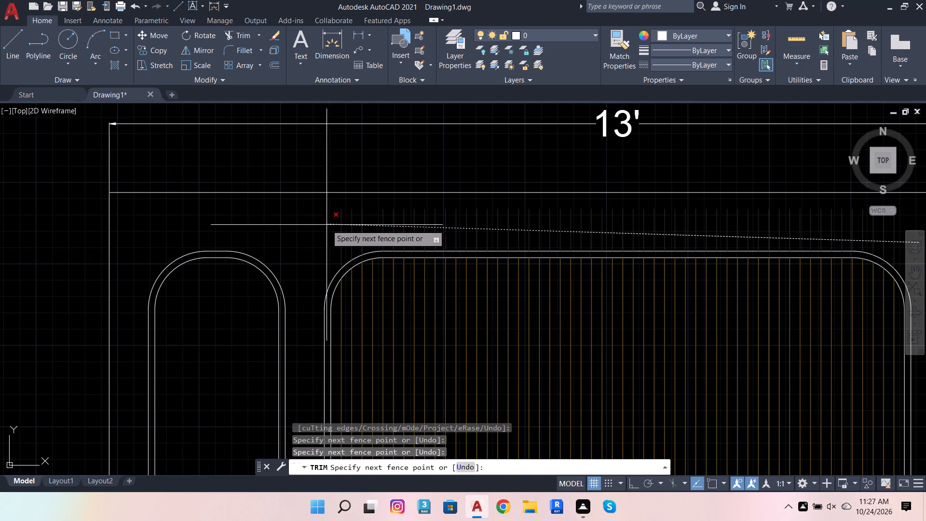
left_click(326, 225)
scroll(261, 273, "down", 2)
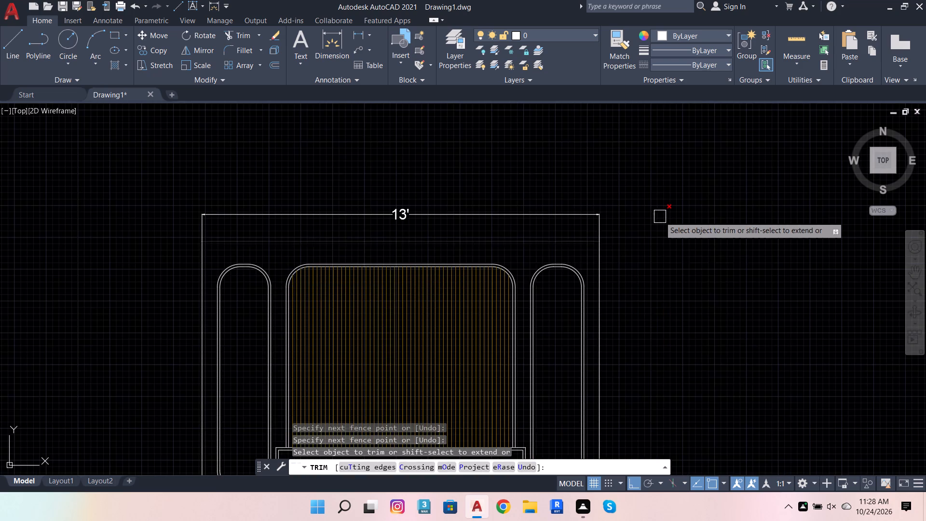
scroll(670, 215, "down", 2)
scroll(635, 302, "up", 3)
key("Escape")
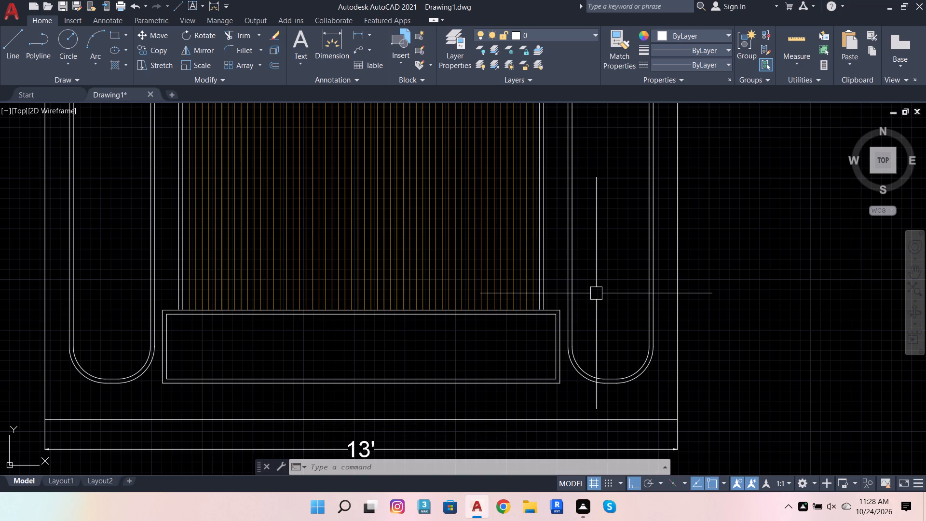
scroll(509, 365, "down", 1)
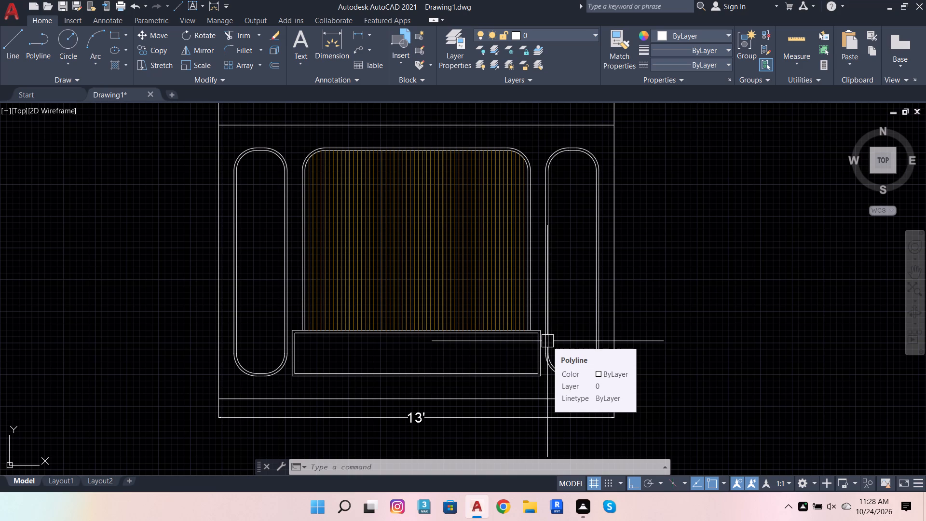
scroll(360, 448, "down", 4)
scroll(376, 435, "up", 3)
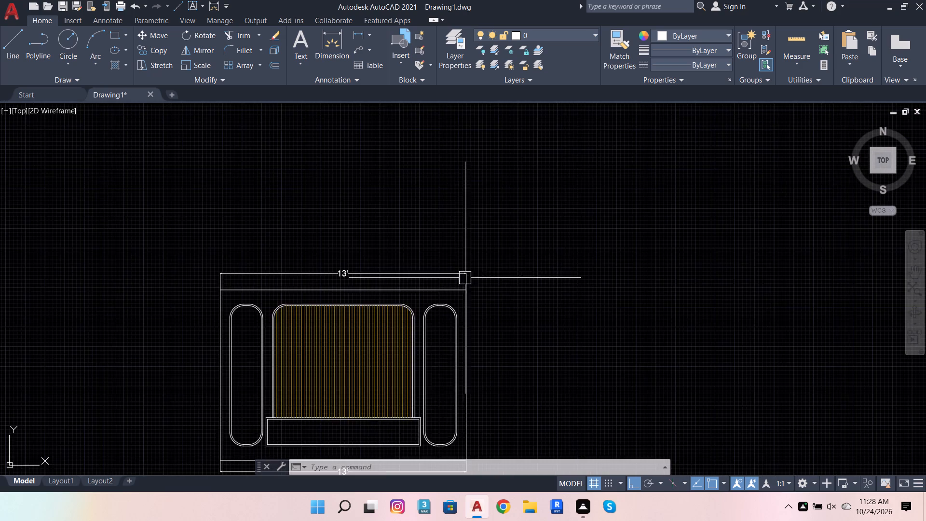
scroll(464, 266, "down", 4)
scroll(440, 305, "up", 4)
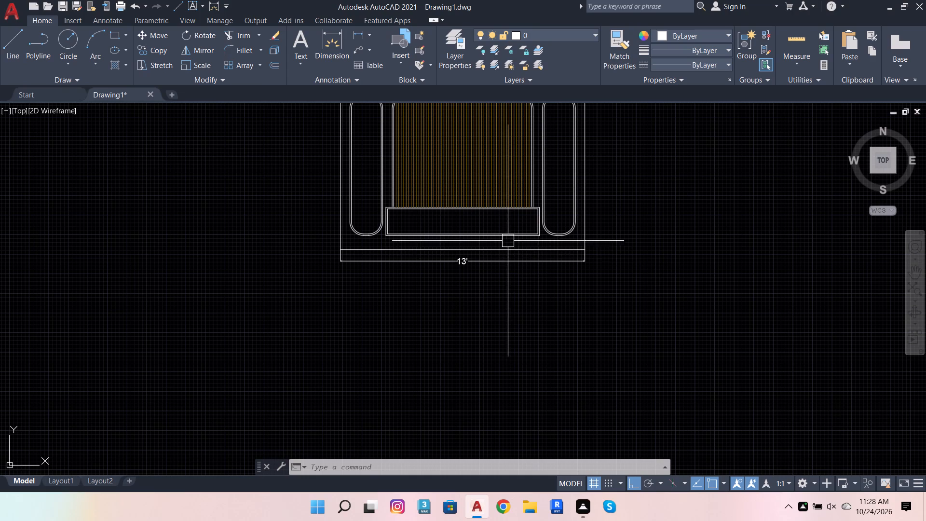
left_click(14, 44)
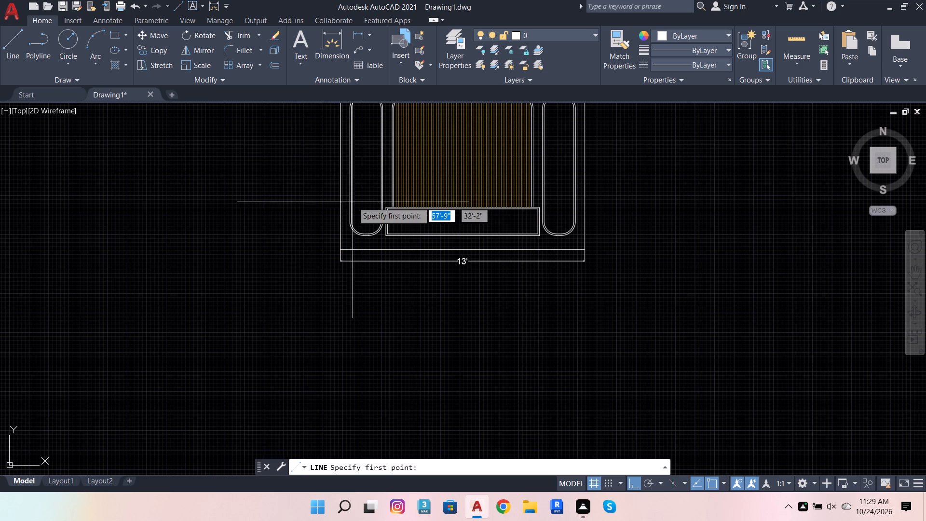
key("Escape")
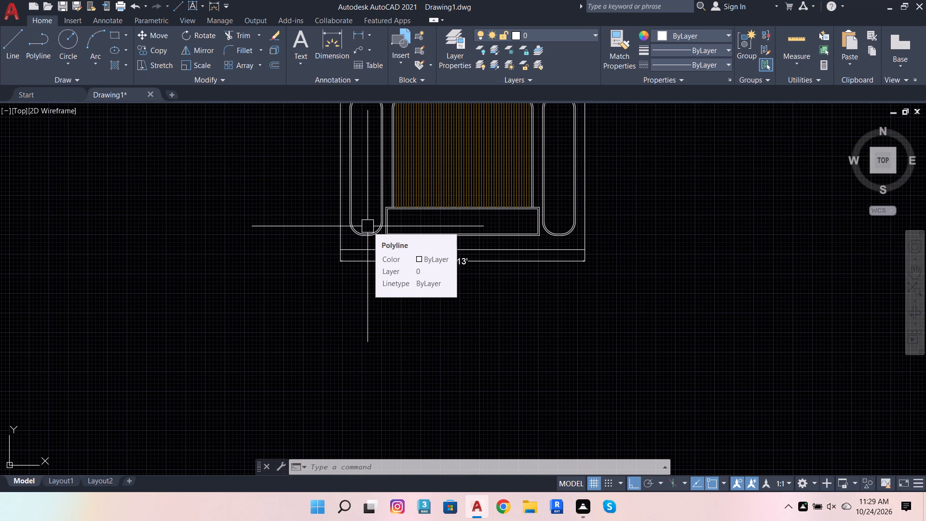
Dimension the radius of the left slot's inner upper-left rounded corner, placing the text inside the slot.
scroll(311, 216, "down", 3)
scroll(316, 188, "up", 4)
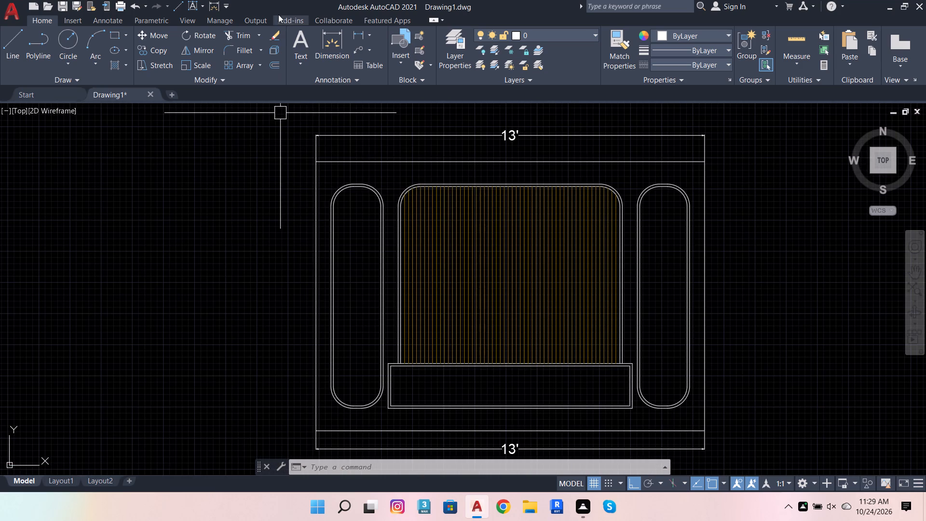
left_click(336, 31)
scroll(360, 192, "up", 2)
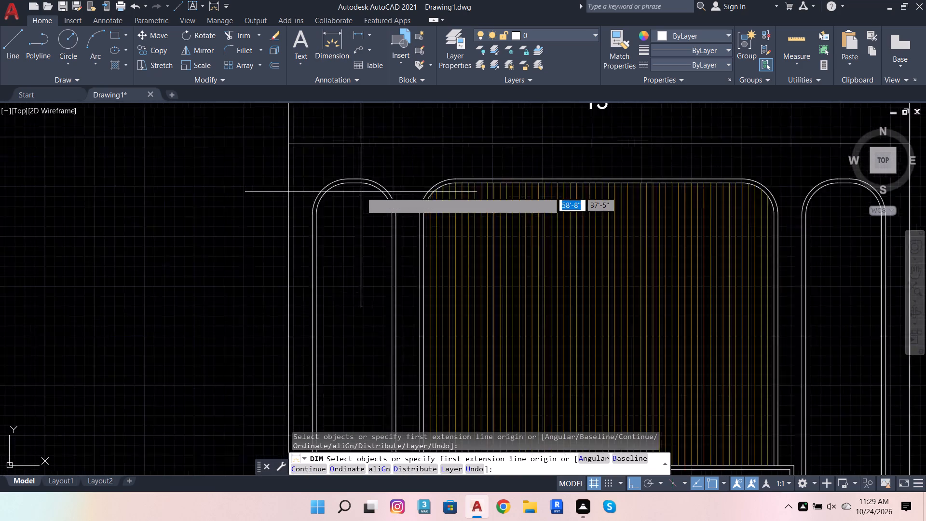
scroll(362, 192, "up", 1)
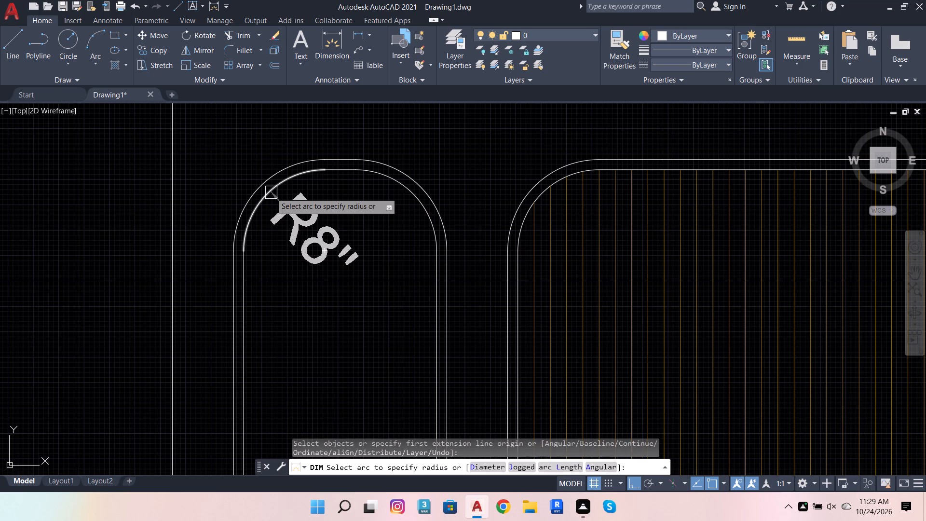
left_click(271, 192)
left_click(291, 220)
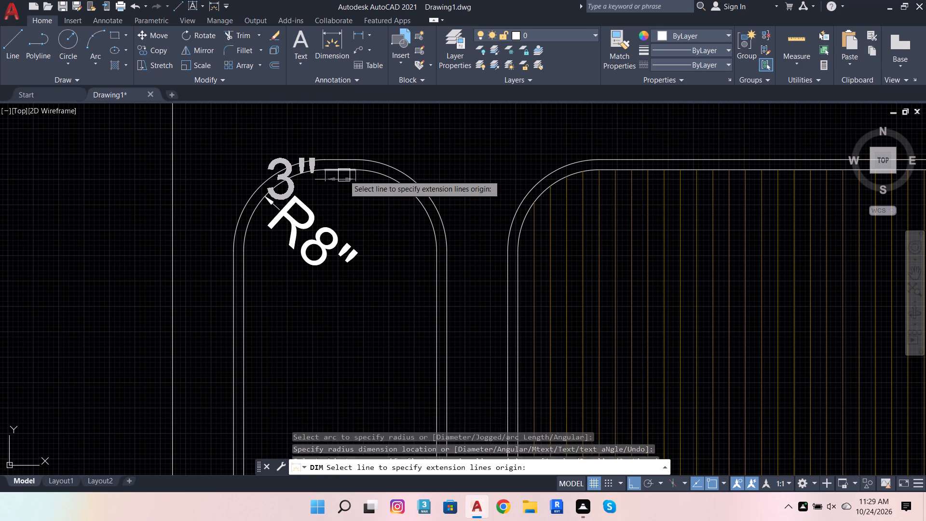
left_click(344, 175)
key("Escape")
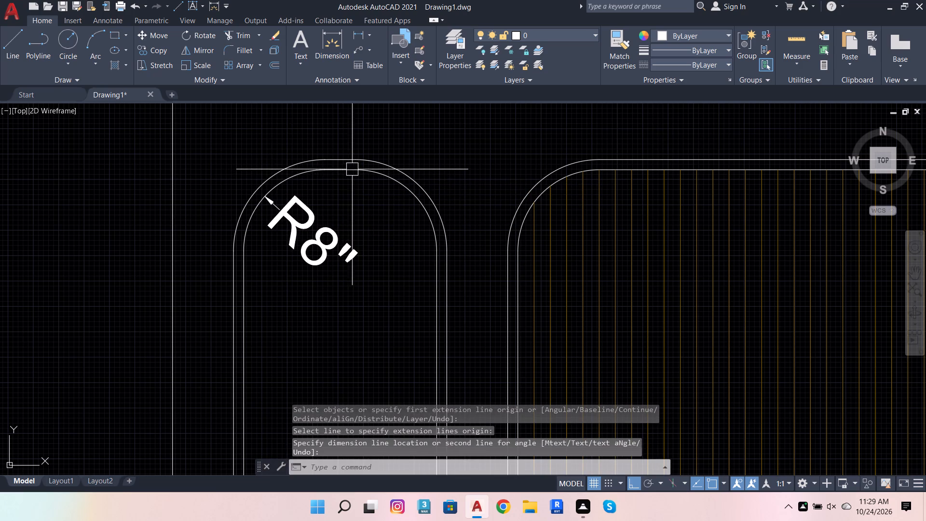
Dimension the left slot's inner height from bottom edge to top edge, placing the dimension inside the slot.
left_click(342, 47)
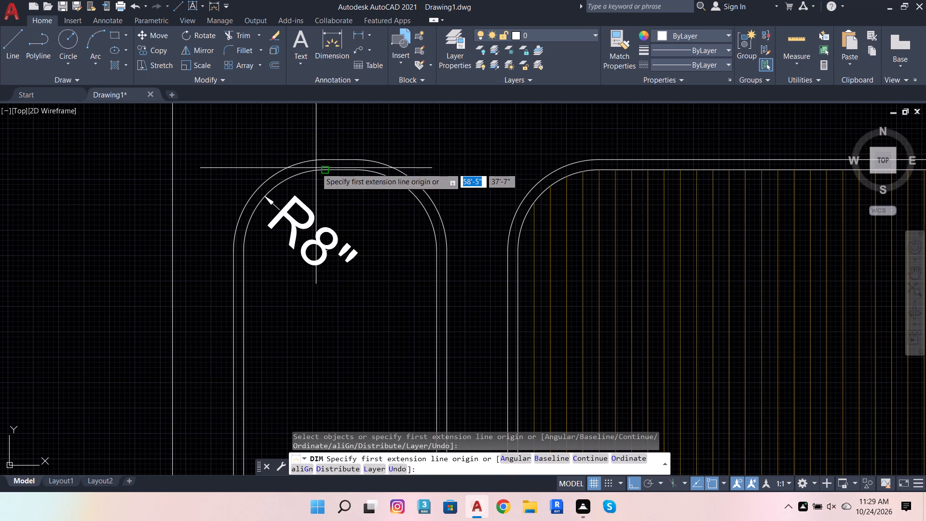
left_click(325, 171)
scroll(341, 159, "down", 5)
scroll(334, 232, "up", 4)
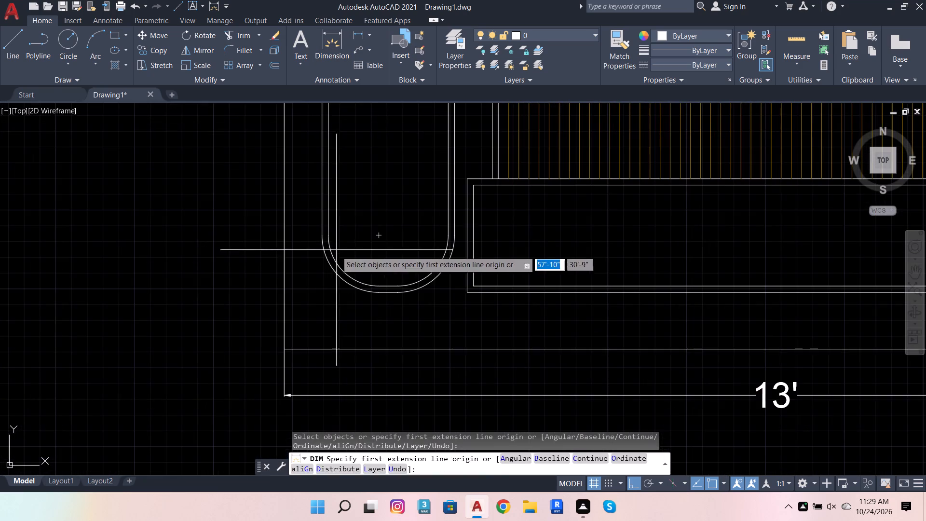
left_click(377, 287)
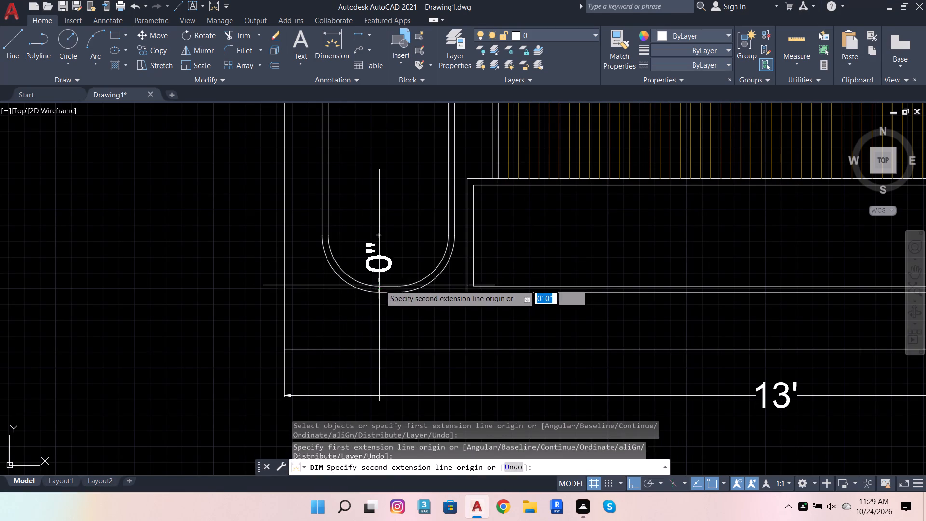
scroll(386, 298, "down", 4)
scroll(392, 217, "up", 6)
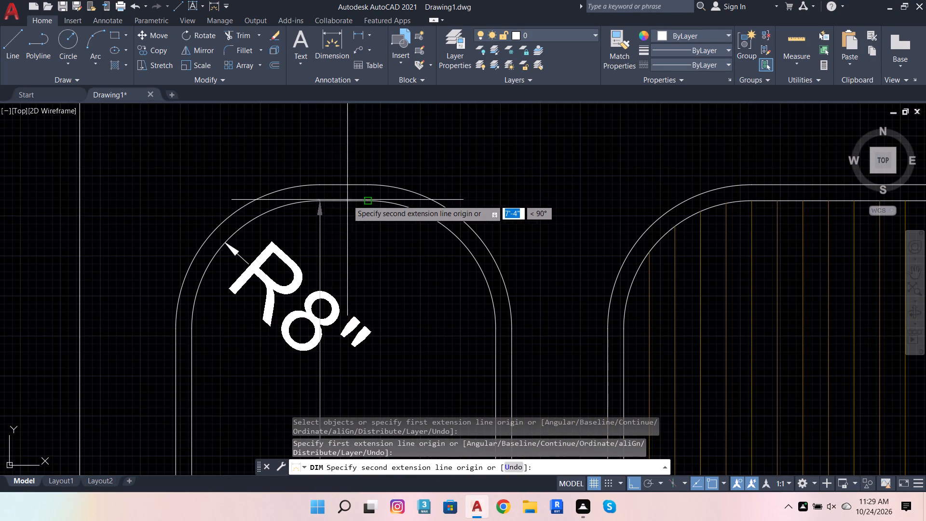
left_click(327, 200)
scroll(367, 245, "down", 3)
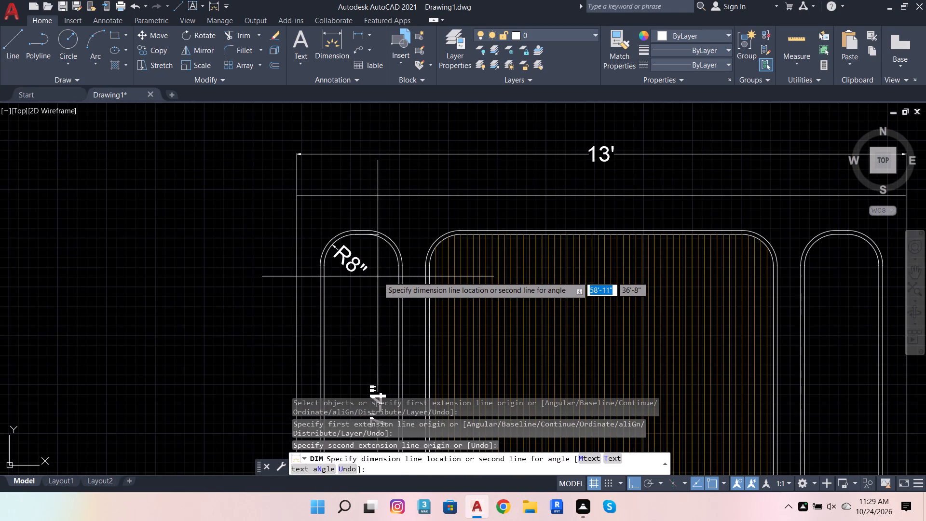
left_click(374, 277)
Dimension the right slot's inner height from top edge to bottom edge, placing the dimension inside the slot.
scroll(374, 277, "down", 1)
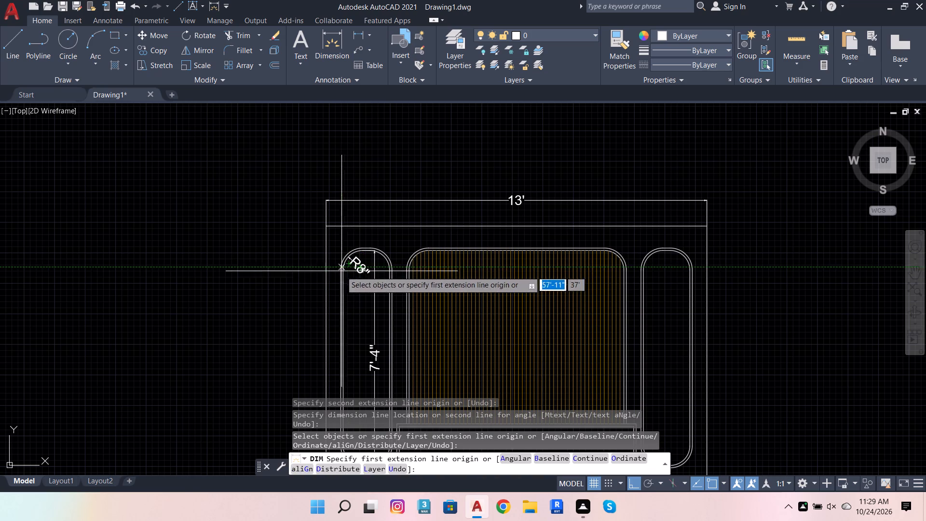
scroll(327, 276, "down", 2)
scroll(475, 326, "up", 2)
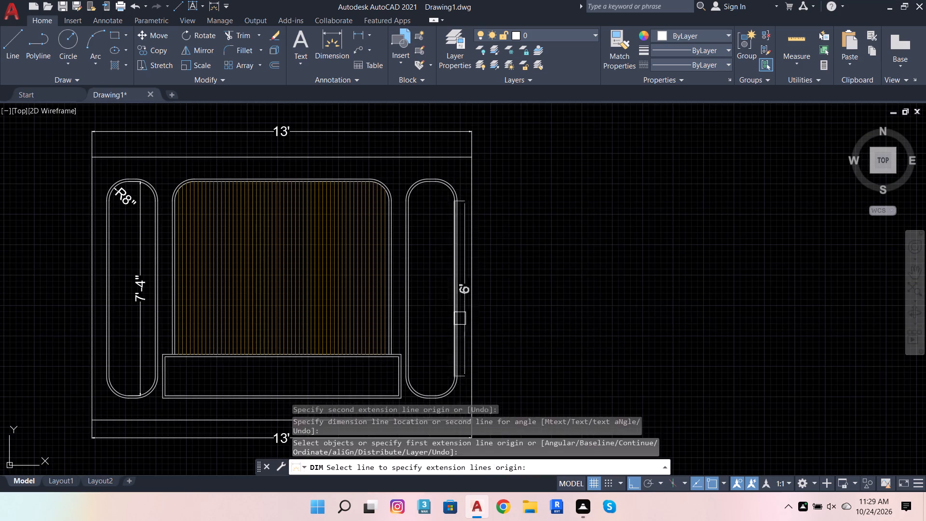
scroll(443, 191, "up", 2)
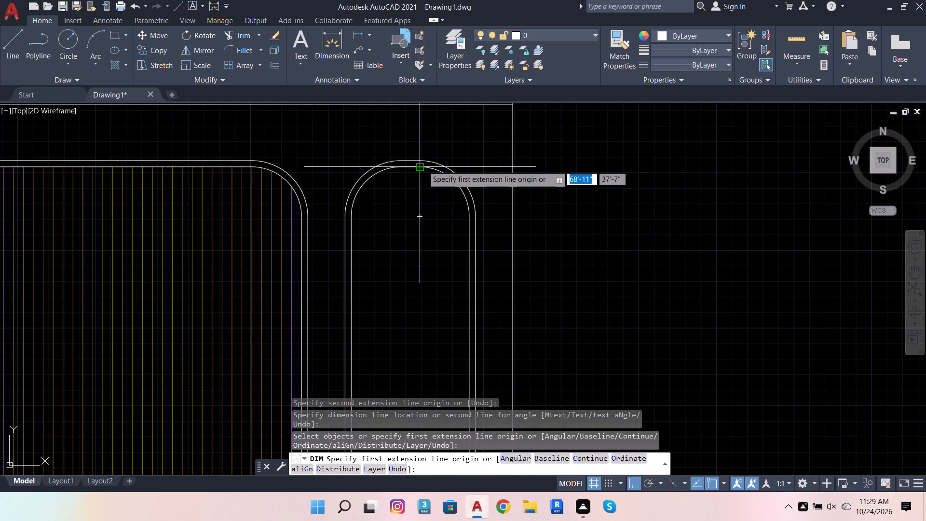
left_click(422, 165)
scroll(427, 198, "down", 4)
scroll(431, 275, "up", 6)
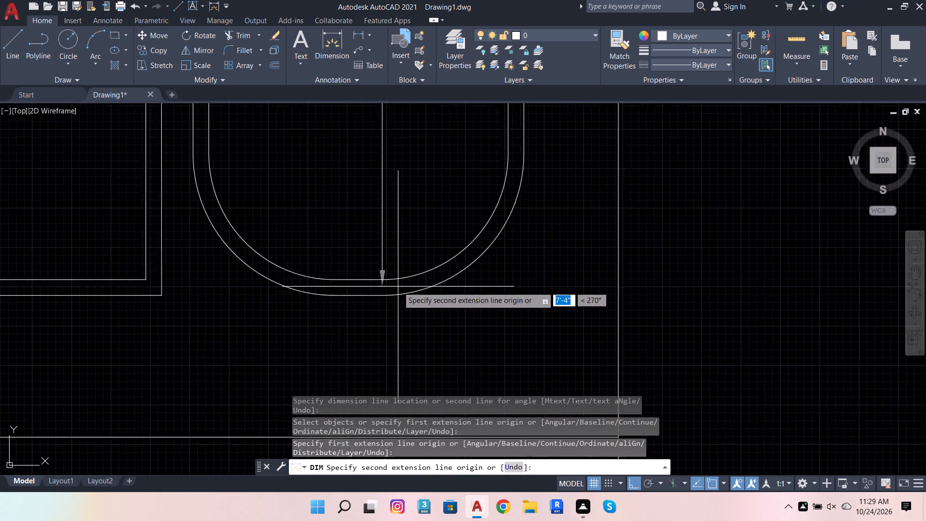
scroll(398, 287, "up", 1)
left_click(375, 275)
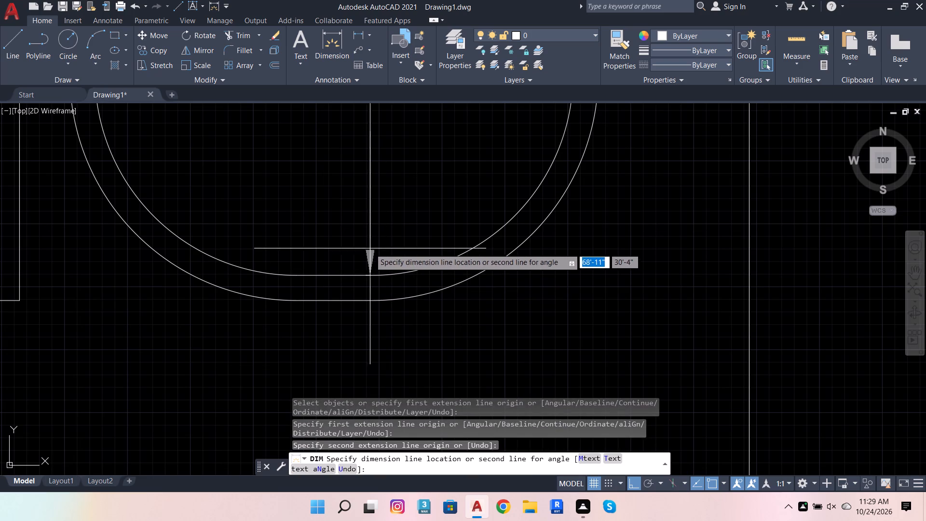
left_click(369, 247)
Dimension the outer left edge of the rectangle below the middle section, placing the dimension just inside the rectangle.
scroll(401, 268, "down", 6)
scroll(332, 285, "up", 2)
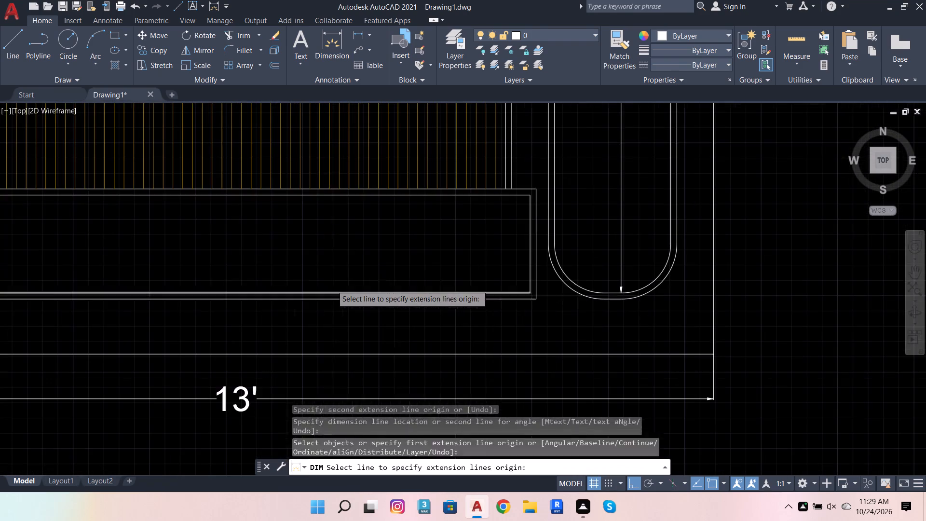
scroll(332, 285, "up", 1)
scroll(286, 251, "down", 3)
scroll(206, 242, "up", 3)
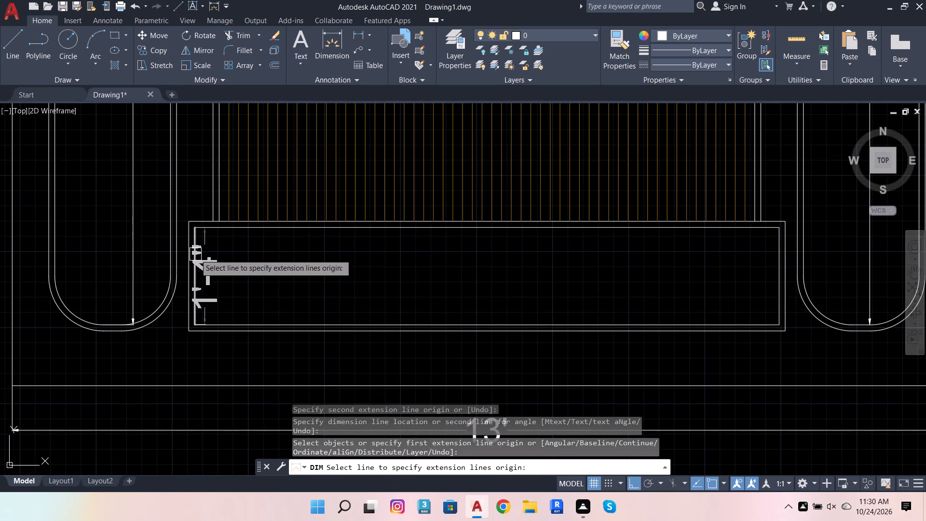
left_click(186, 248)
left_click(227, 254)
Dimension the middle section's outer width between its lower corners, placing the dimension across the vertical lines.
scroll(276, 260, "down", 4)
scroll(314, 194, "up", 4)
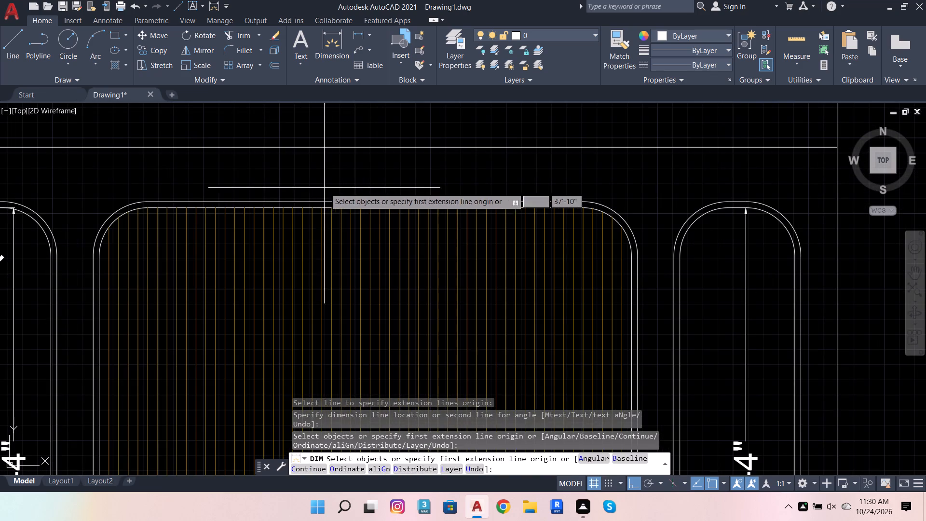
scroll(337, 188, "down", 2)
scroll(239, 374, "up", 3)
left_click(245, 331)
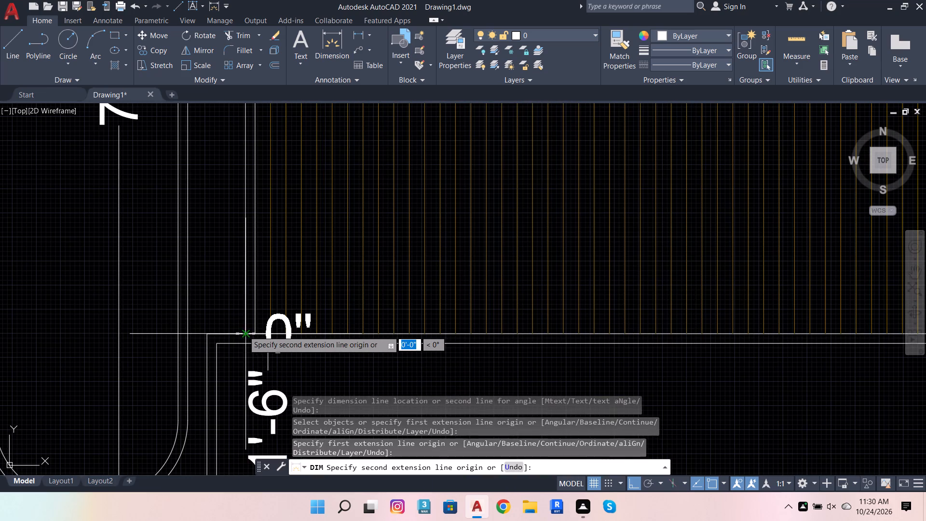
scroll(244, 331, "down", 3)
scroll(455, 333, "up", 3)
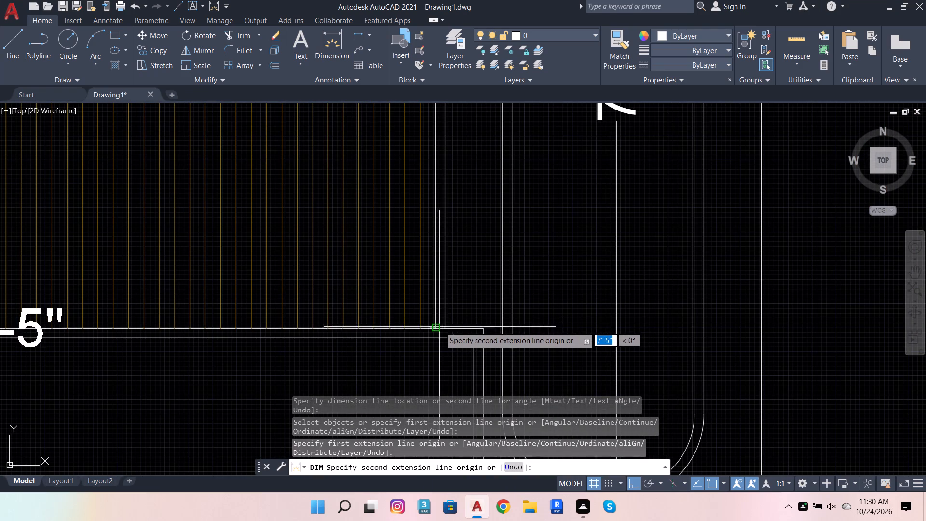
left_click(445, 328)
scroll(461, 315, "down", 3)
scroll(460, 279, "up", 2)
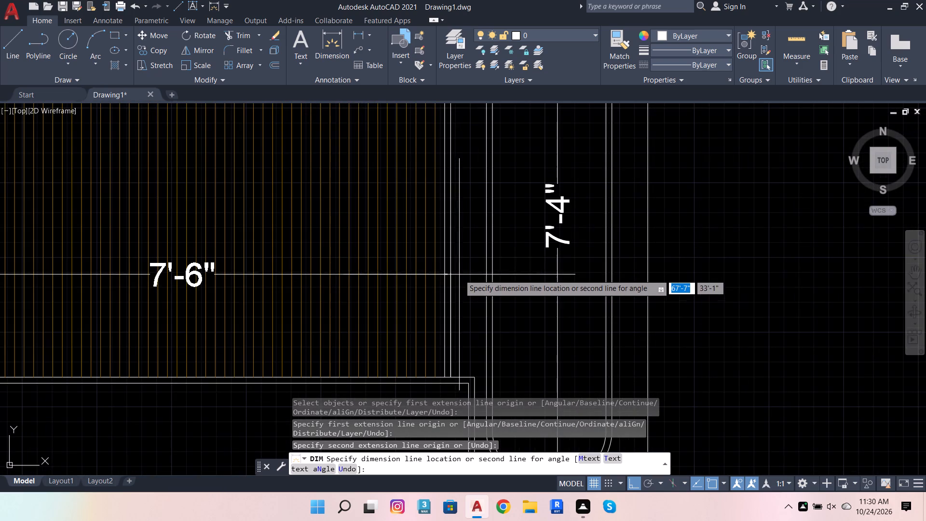
left_click(461, 250)
key("Escape")
key("Escape")
key("Escape")
key("Escape")
key("Escape")
key("Escape")
key("Escape")
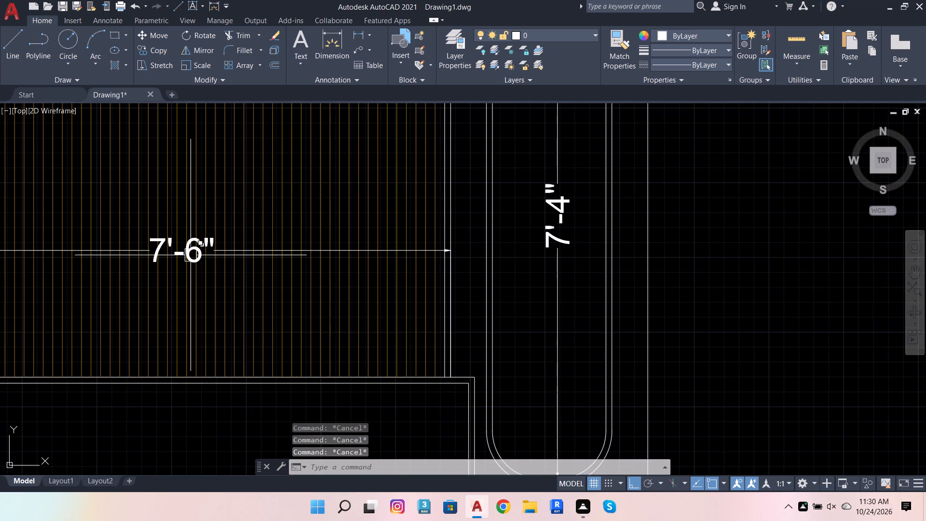
Override the text of the middle section's width dimension with 8'-6".
scroll(191, 255, "up", 3)
double_click(225, 254)
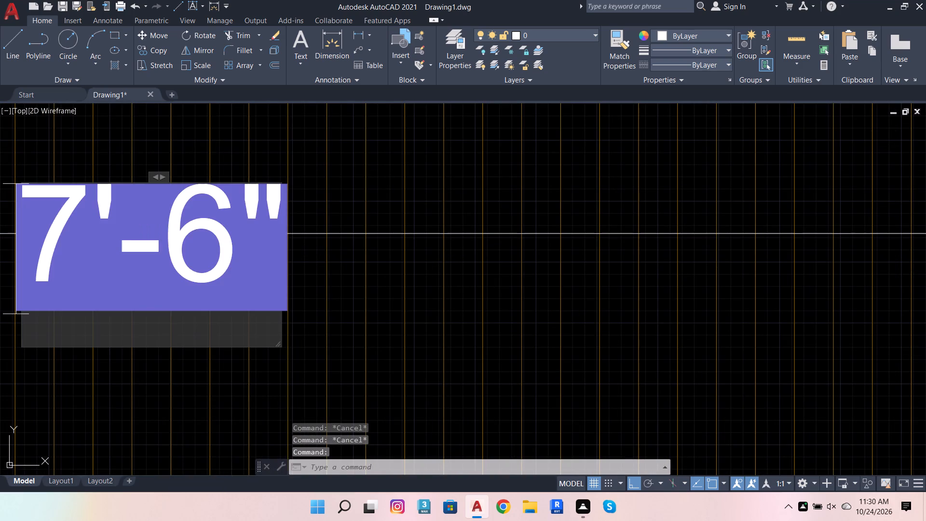
double_click(225, 254)
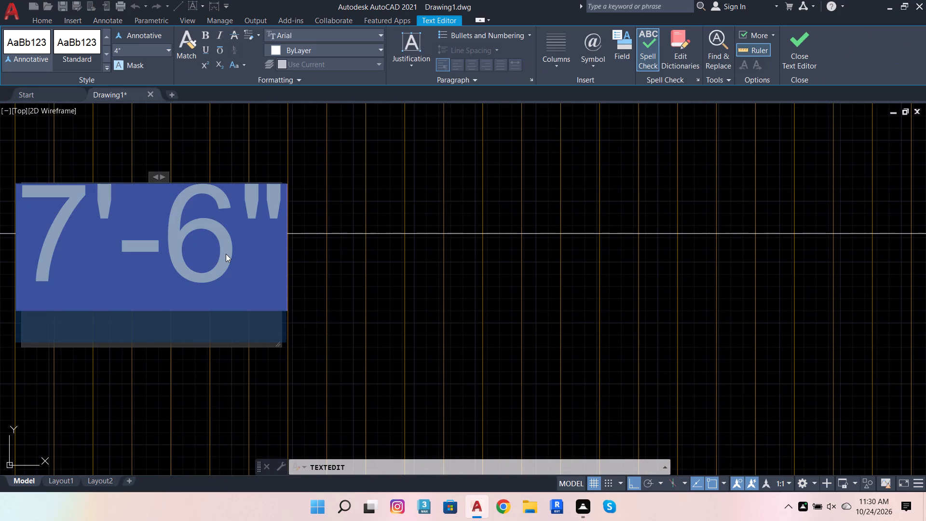
key("BackSpace")
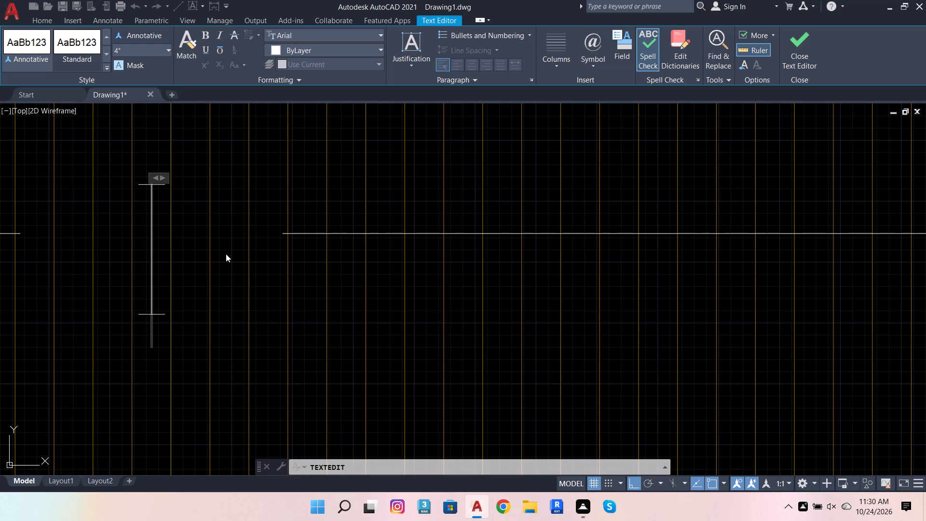
type("8'")
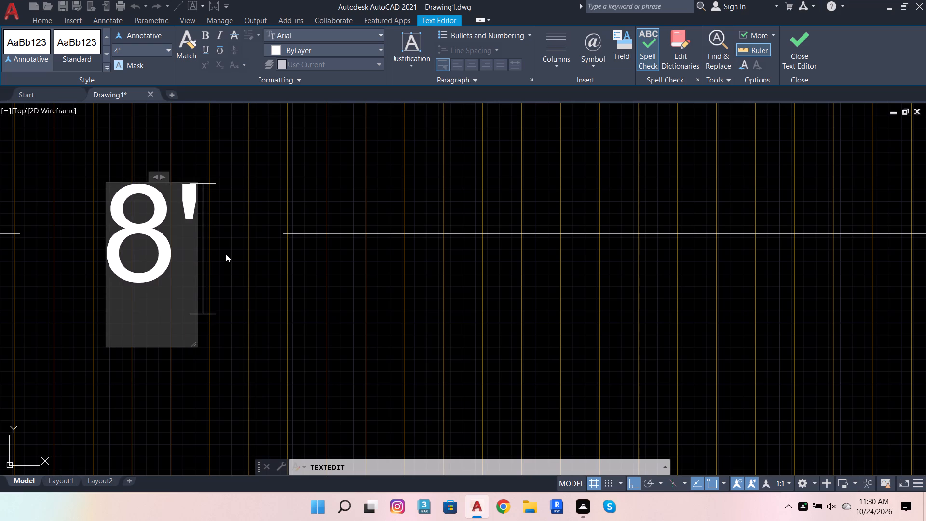
key("minus")
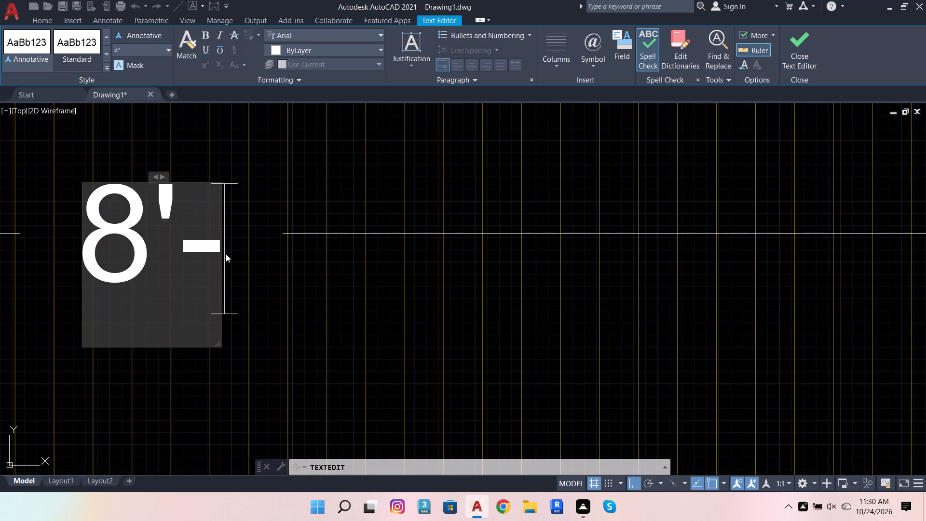
key("6")
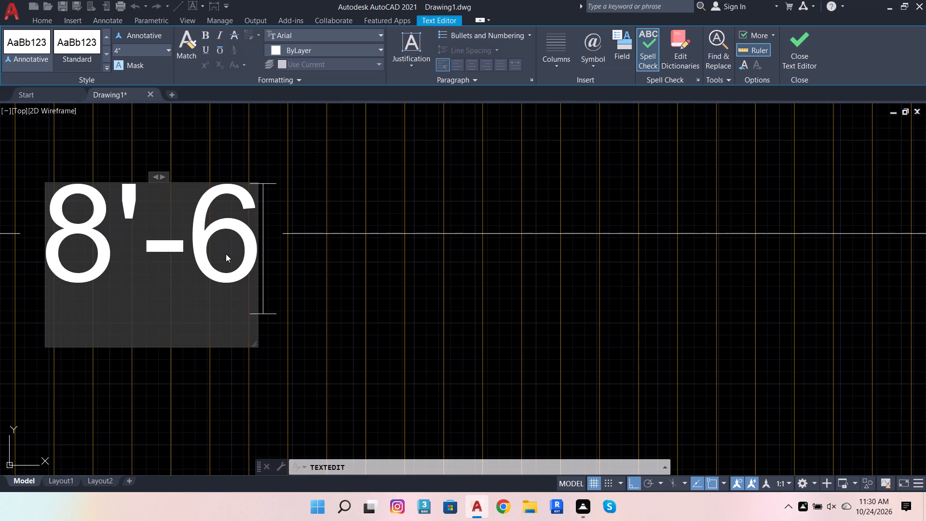
key("shift+quotedbl")
scroll(259, 214, "down", 4)
scroll(279, 264, "down", 3)
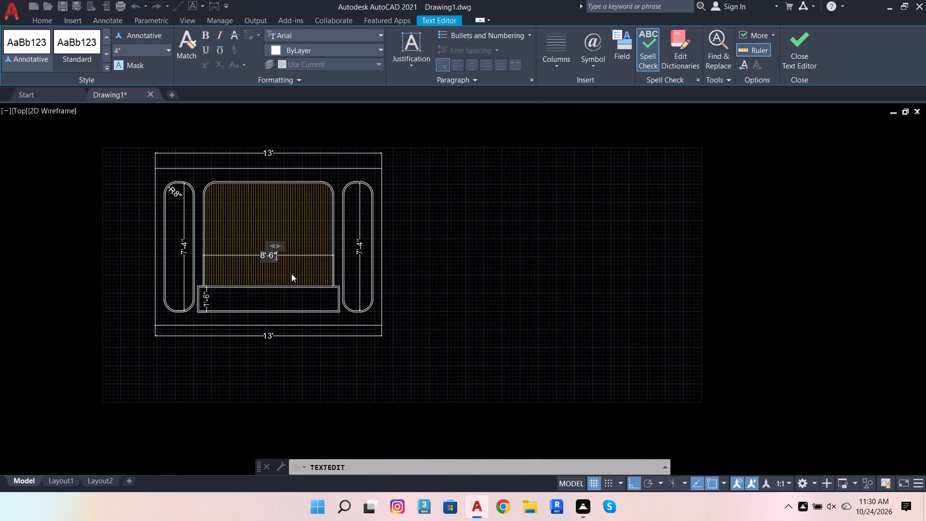
left_click(234, 336)
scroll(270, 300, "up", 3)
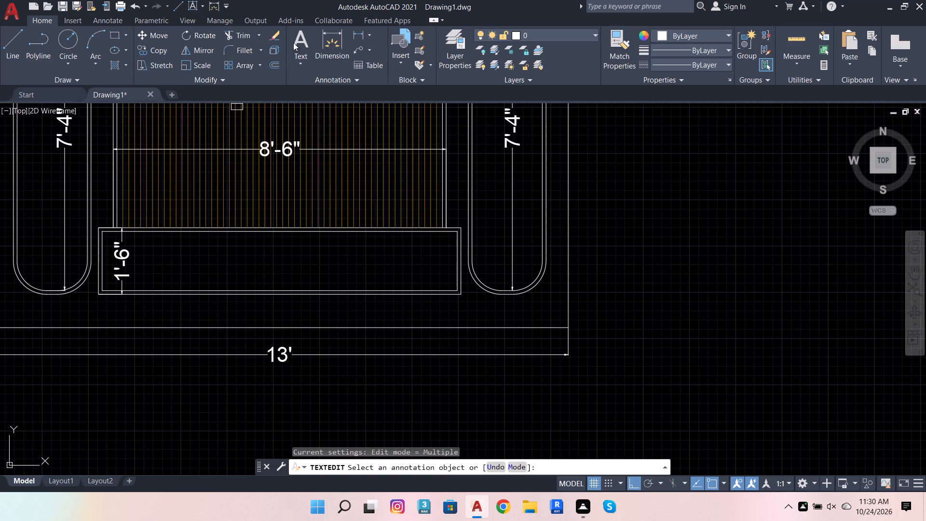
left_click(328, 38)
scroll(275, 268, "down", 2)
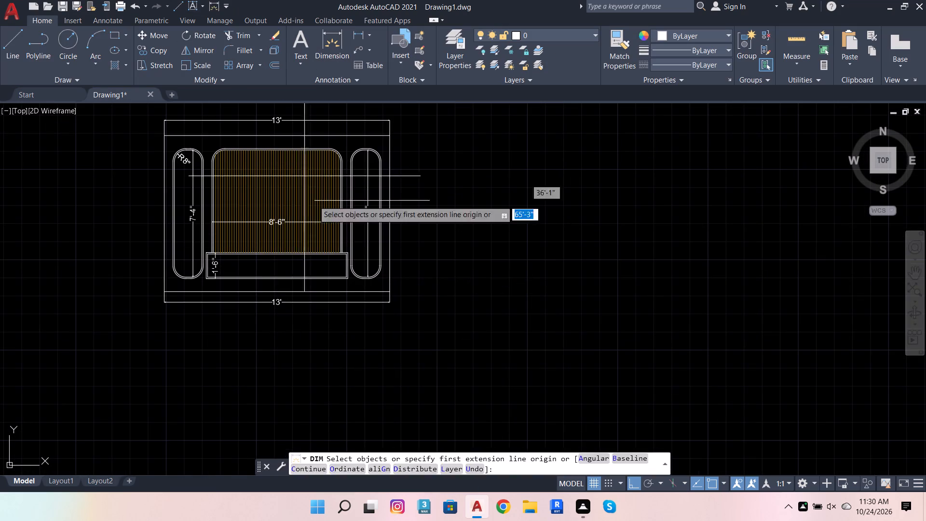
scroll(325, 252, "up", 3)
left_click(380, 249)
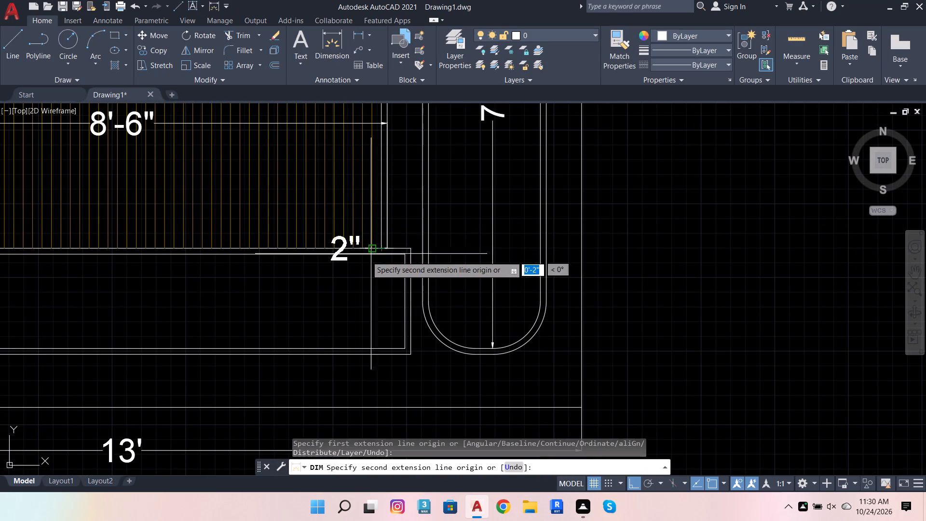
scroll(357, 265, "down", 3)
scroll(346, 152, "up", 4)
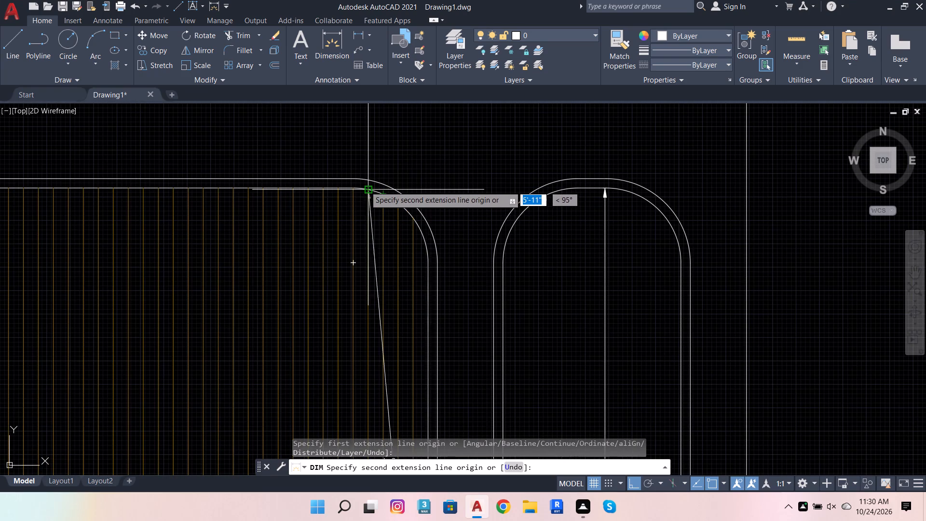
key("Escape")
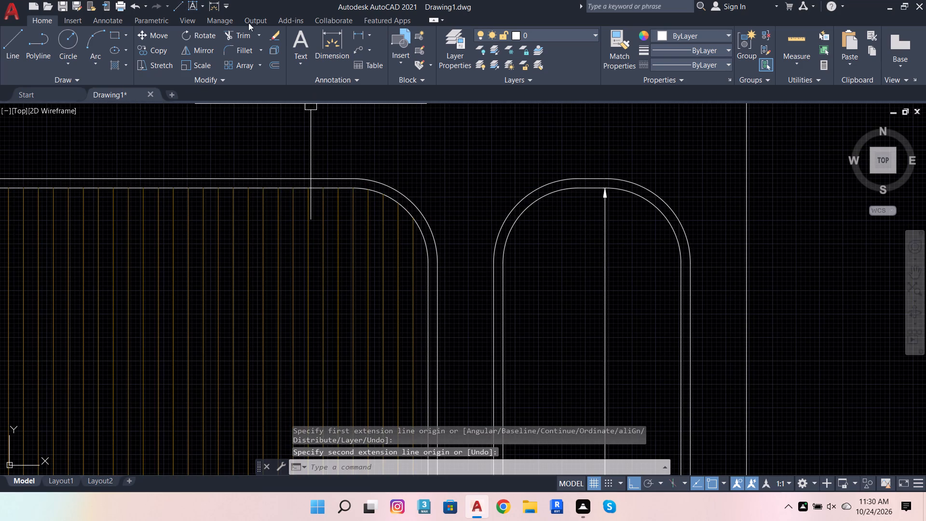
Dimension the middle section's inner height from one of its vertical lines, placing the dimension on that line.
left_click(326, 44)
left_click(232, 234)
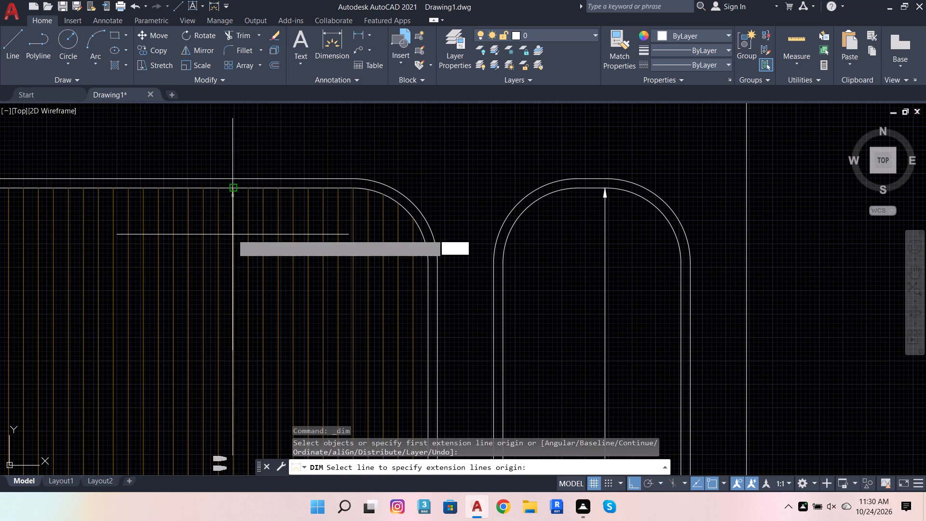
scroll(233, 234, "down", 3)
scroll(194, 268, "up", 2)
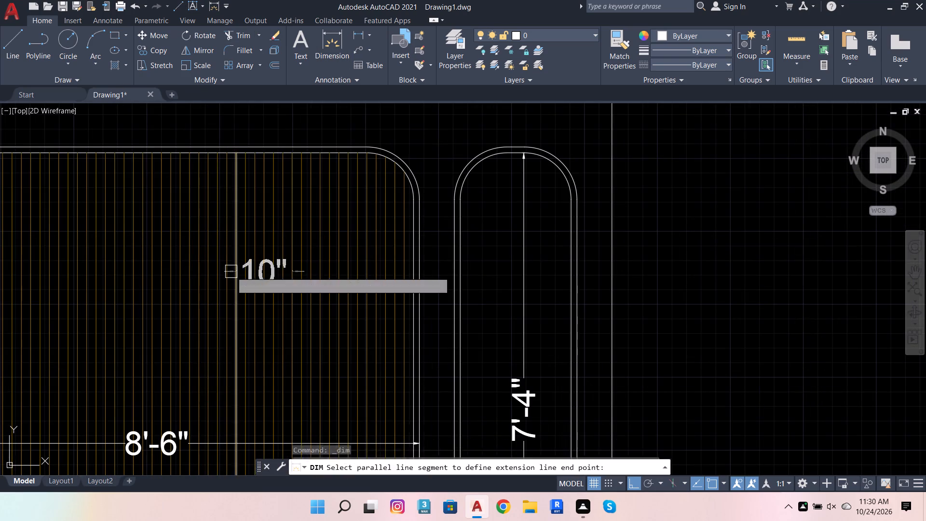
scroll(234, 263, "up", 3)
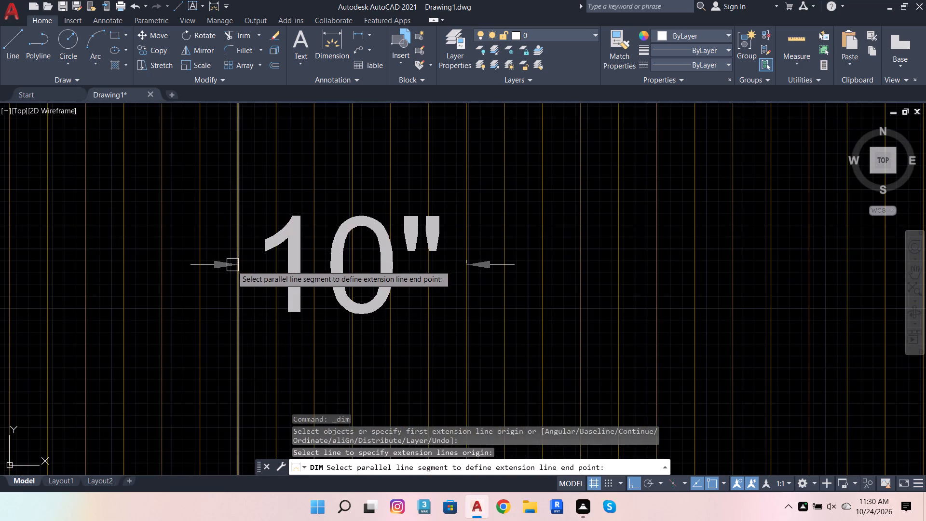
scroll(229, 267, "up", 2)
left_click(225, 269)
scroll(251, 225, "down", 8)
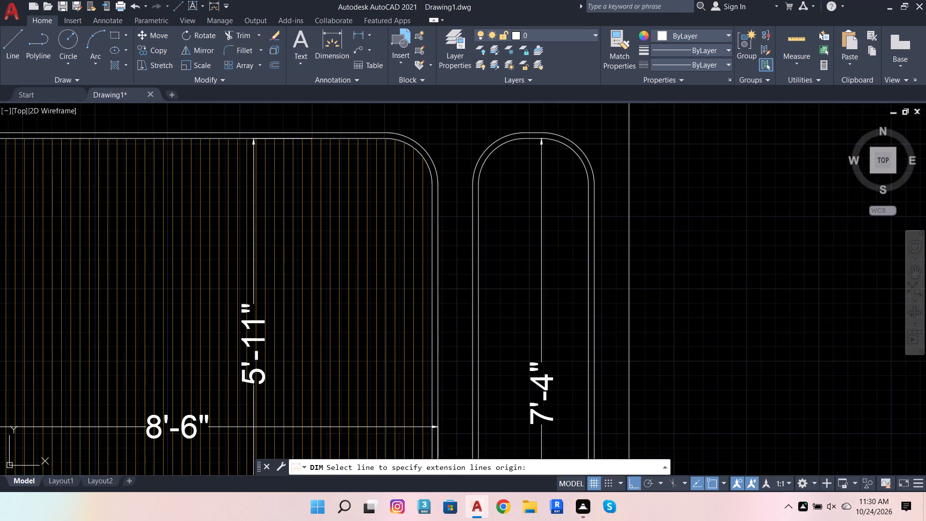
scroll(242, 353, "up", 3)
key("Escape")
Override the text of the middle section's height dimension with 6'-0".
triple_click(269, 302)
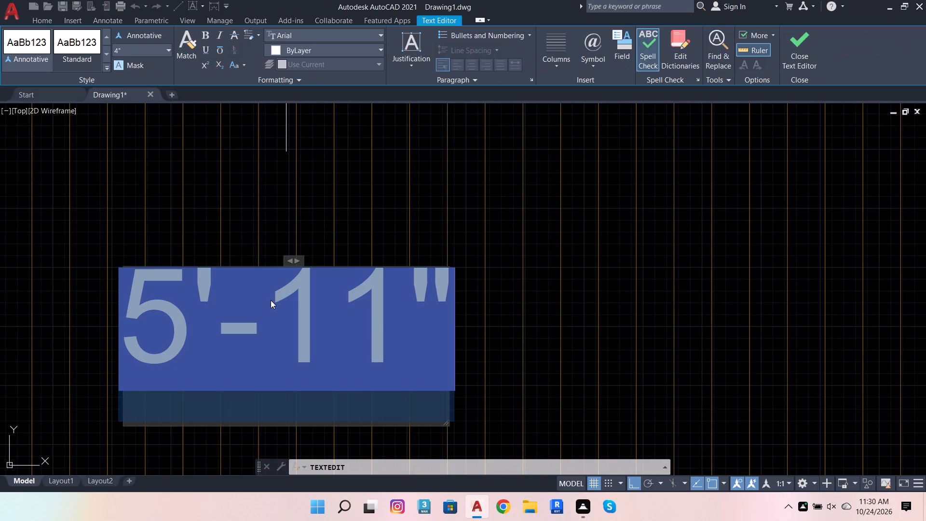
key("BackSpace")
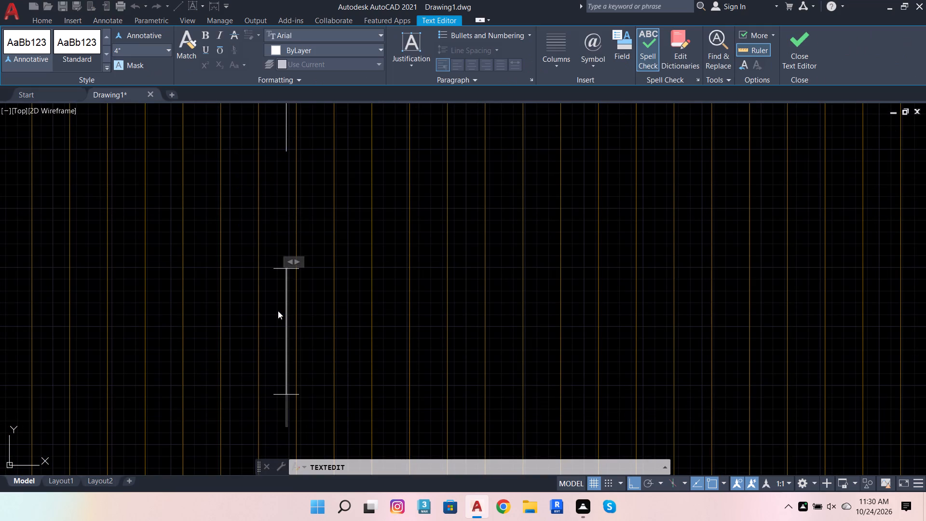
type("6'-0\"")
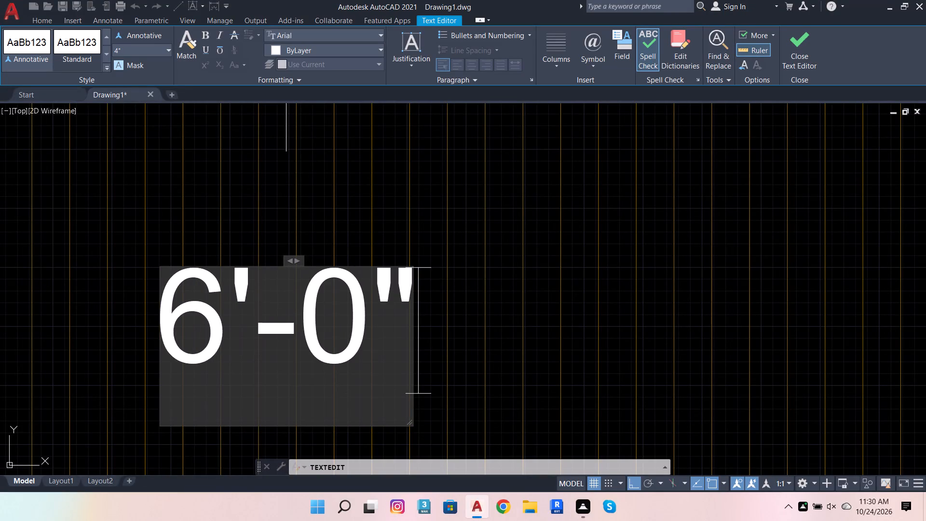
scroll(278, 317, "down", 5)
left_click(529, 299)
Dimension the outer width of the rectangle below the middle section between its upper corners, placing the dimension above the top 13' dimension.
scroll(249, 351, "up", 2)
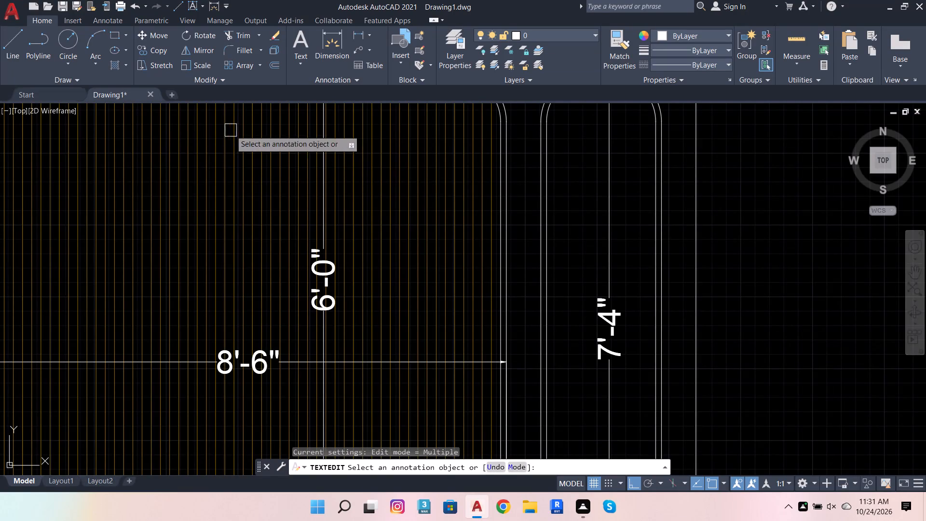
scroll(257, 145, "down", 3)
scroll(284, 151, "up", 2)
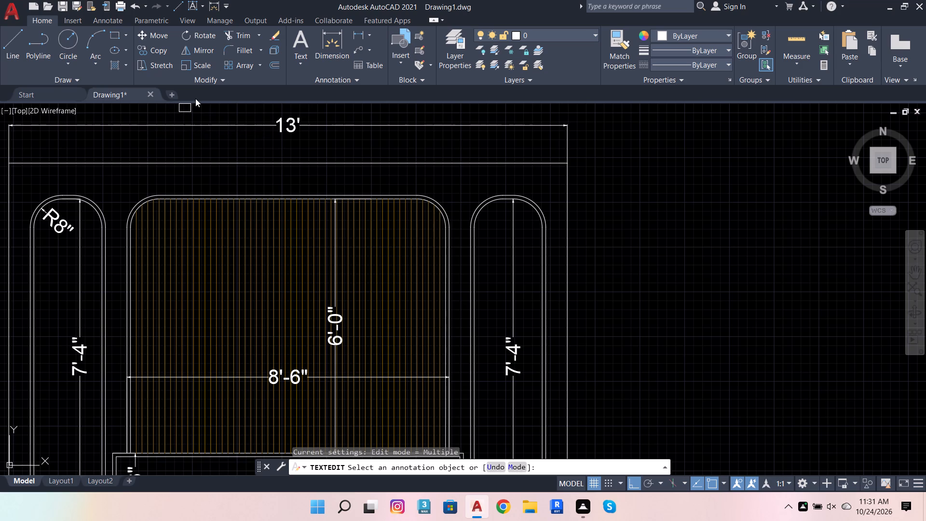
left_click(322, 50)
scroll(367, 149, "down", 4)
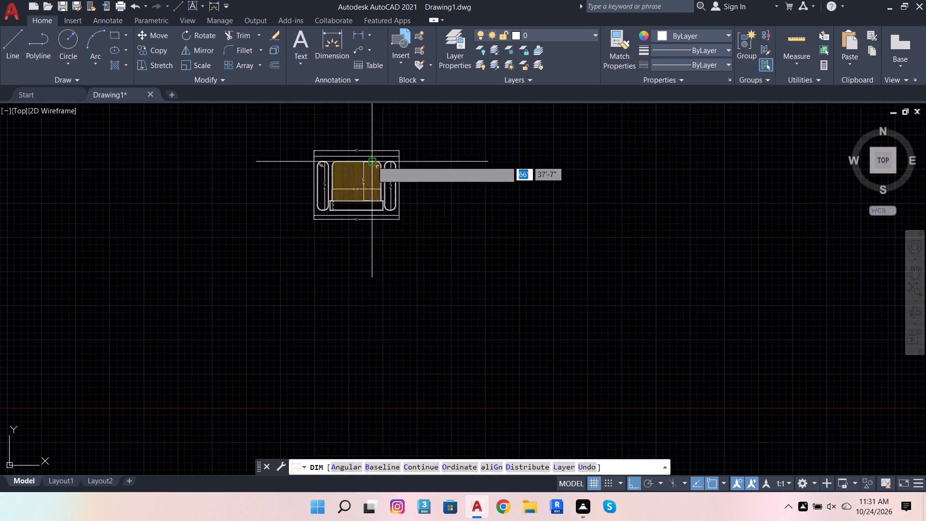
scroll(374, 208, "up", 3)
scroll(329, 176, "up", 2)
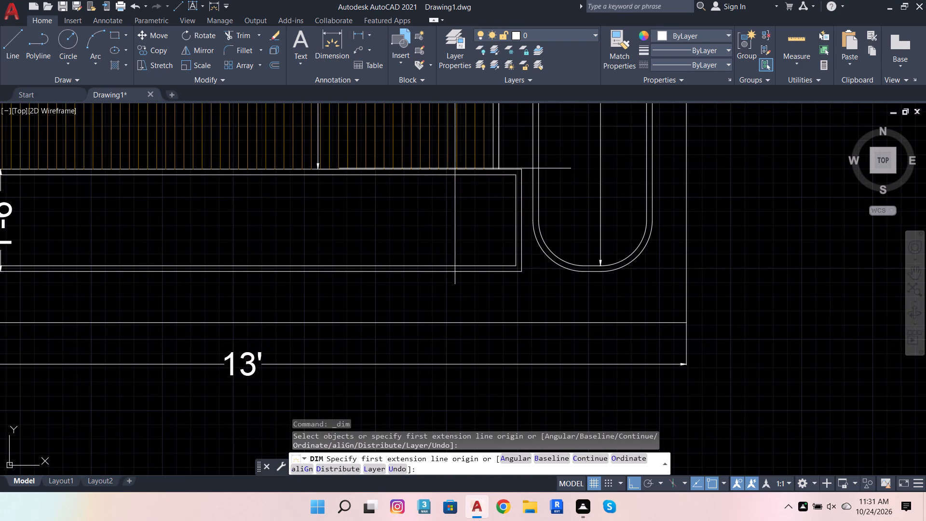
left_click(515, 168)
scroll(512, 200, "down", 3)
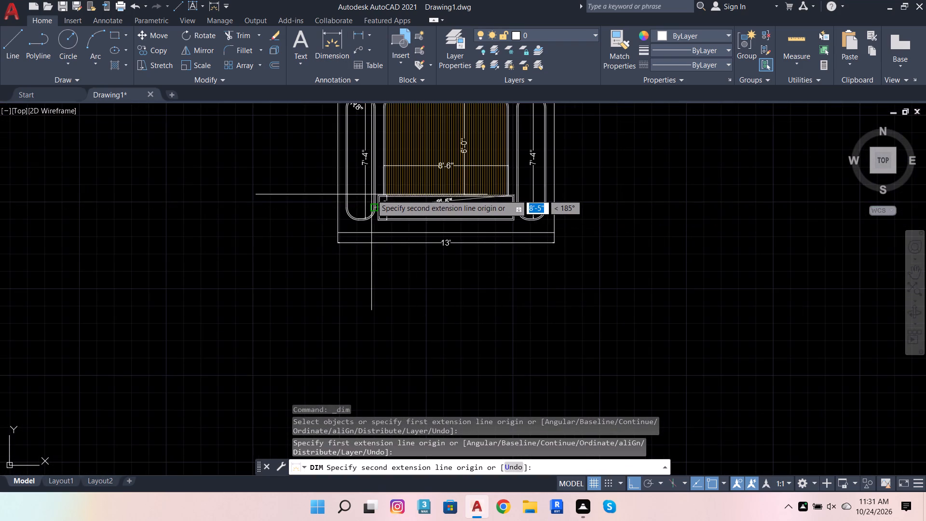
scroll(371, 194, "up", 3)
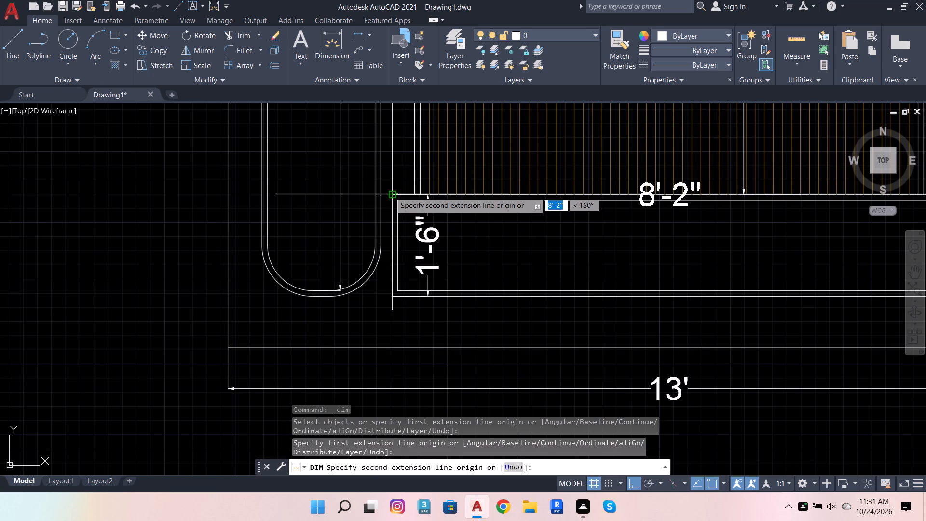
left_click(390, 192)
scroll(376, 218, "down", 3)
scroll(446, 222, "up", 2)
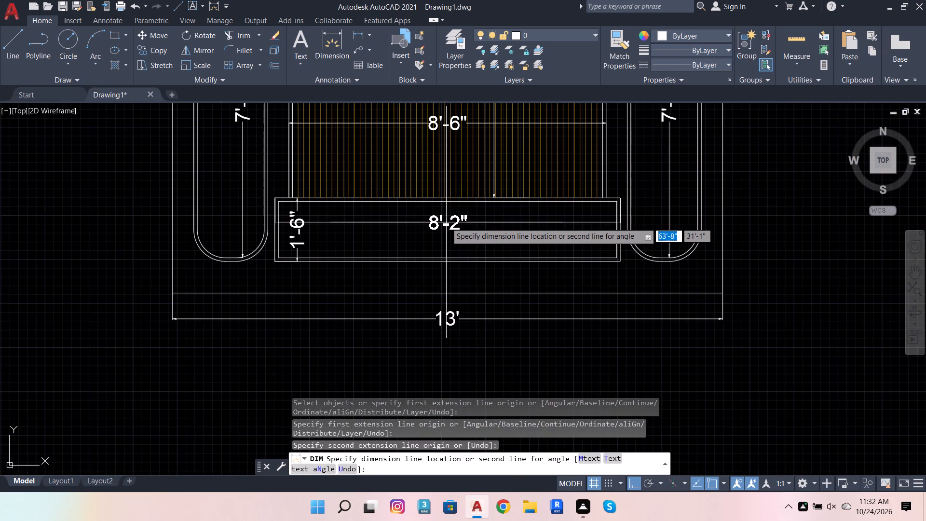
scroll(438, 234, "down", 3)
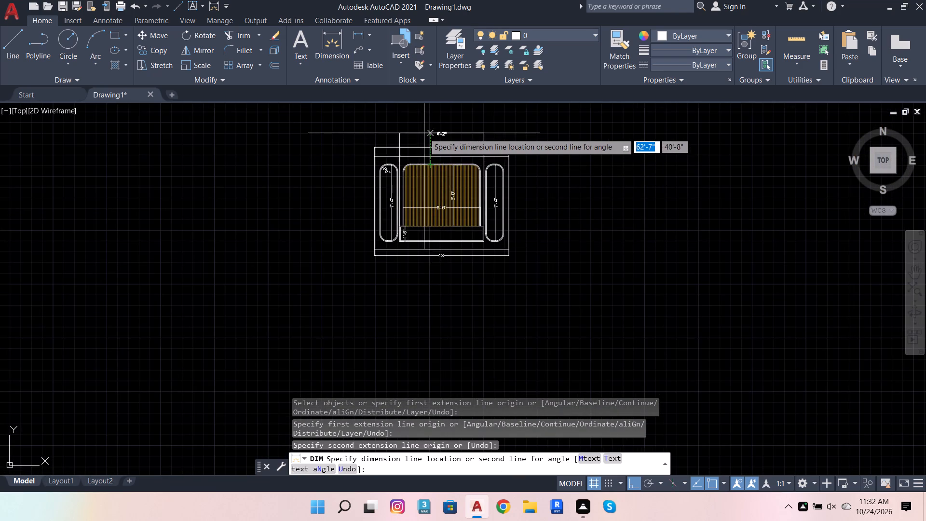
scroll(424, 133, "up", 3)
left_click(424, 133)
key("Escape")
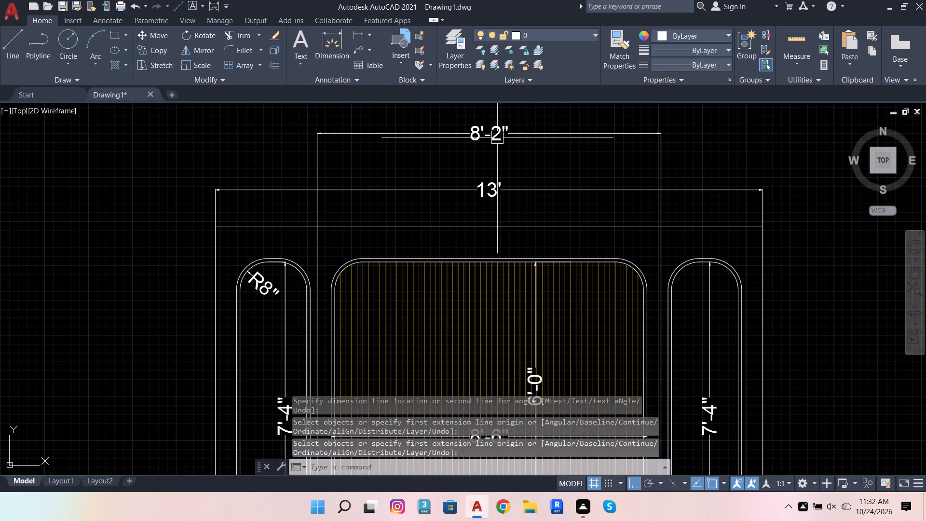
Override the text of the lower rectangle's width dimension above the layout with 8'-6".
double_click(497, 137)
scroll(497, 137, "up", 3)
left_click(497, 137)
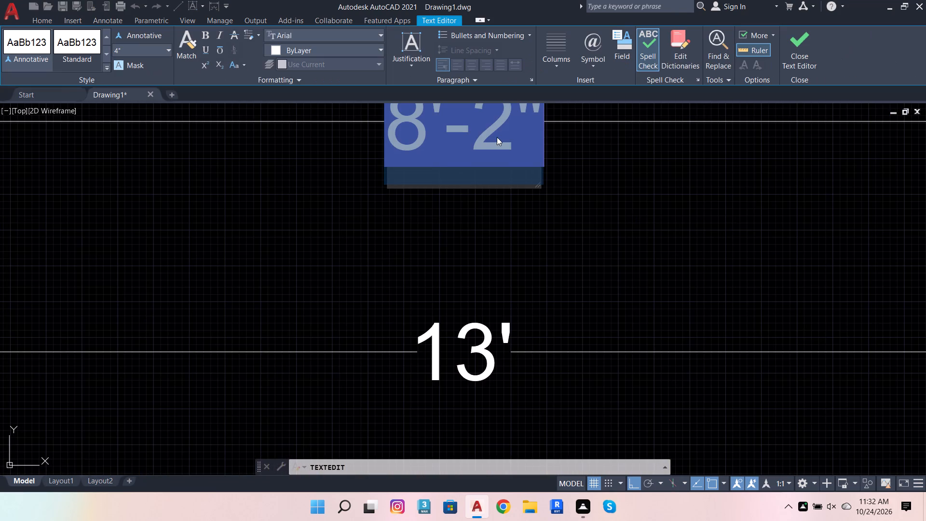
key("BackSpace")
type("8'")
key("minus")
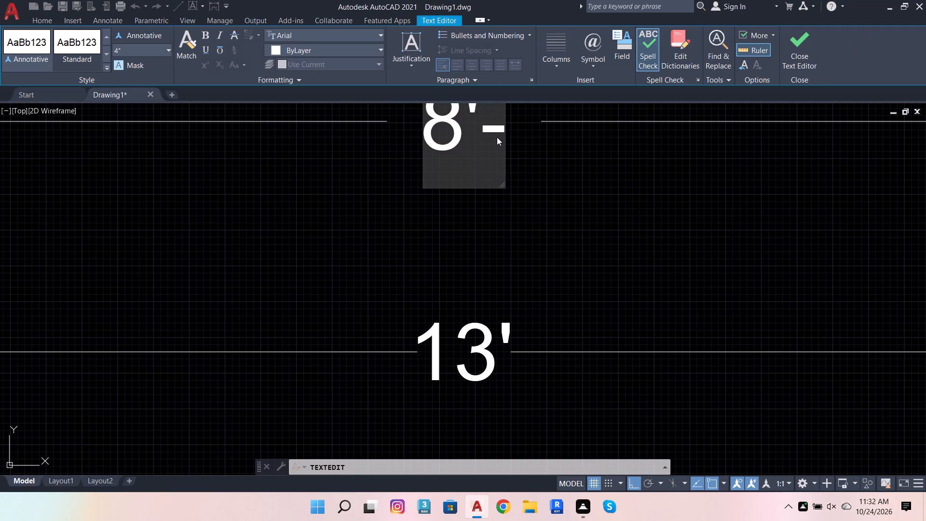
key("6")
key("shift+quotedbl")
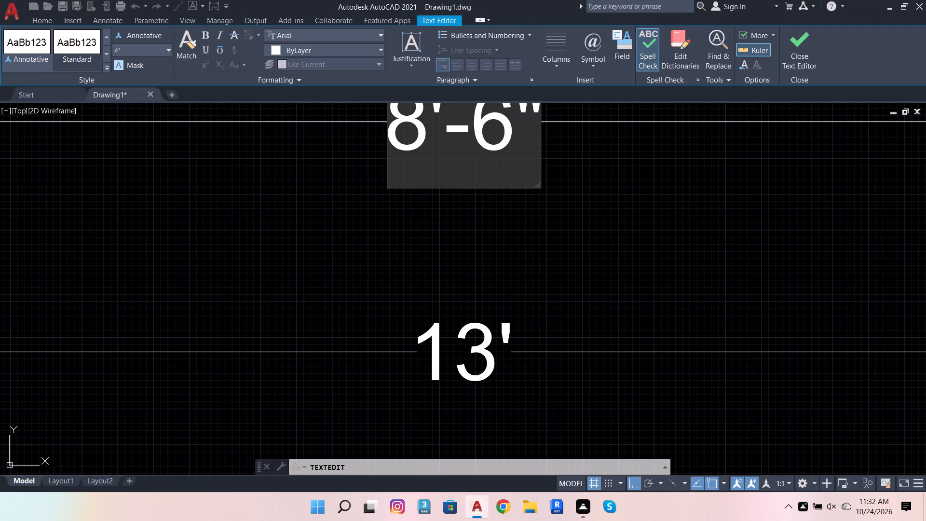
scroll(497, 176, "down", 2)
left_click(546, 192)
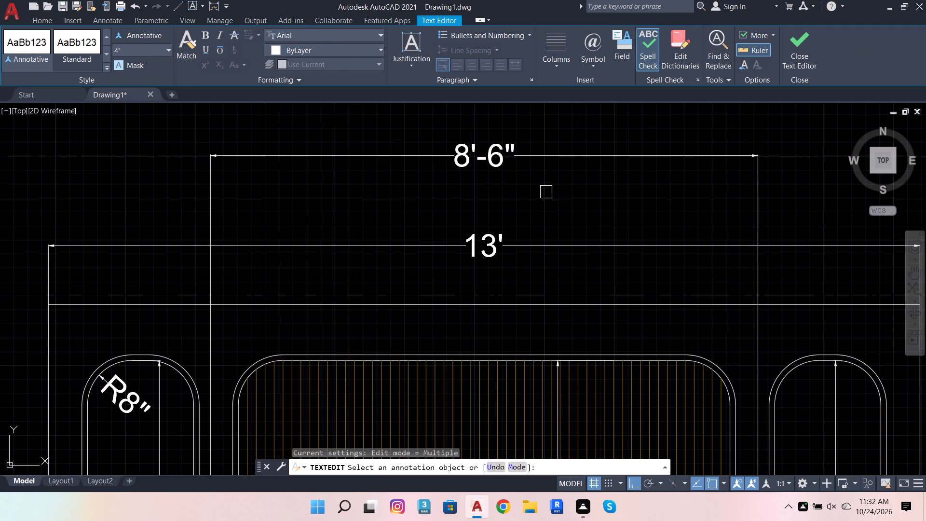
scroll(460, 193, "down", 1)
key("Escape")
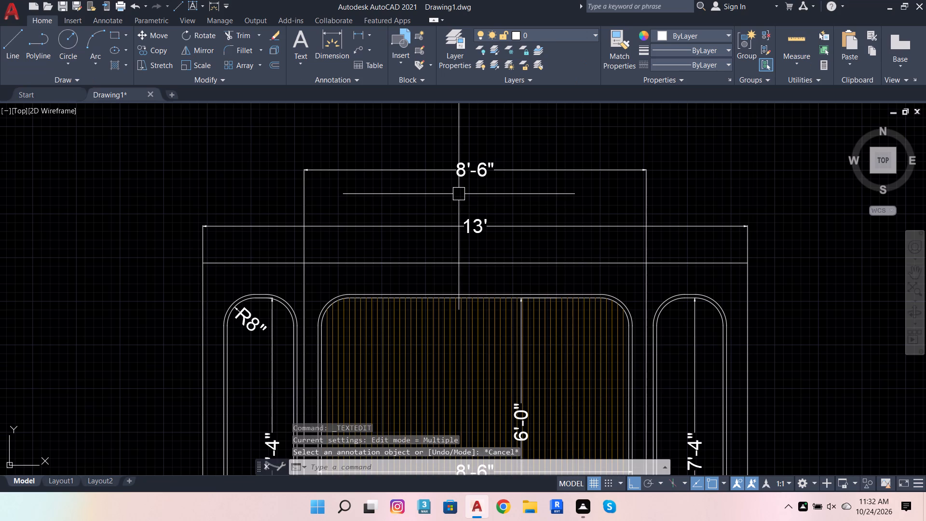
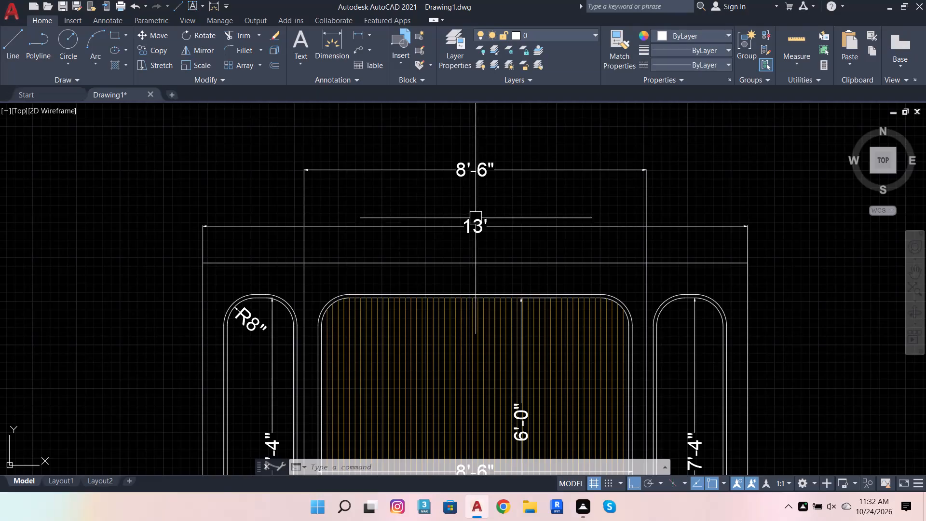
Add a horizontal dimension for the gap between the left rounded panel and the central fluted panel, placed above the wall's top line.
scroll(488, 245, "down", 1)
scroll(409, 261, "up", 3)
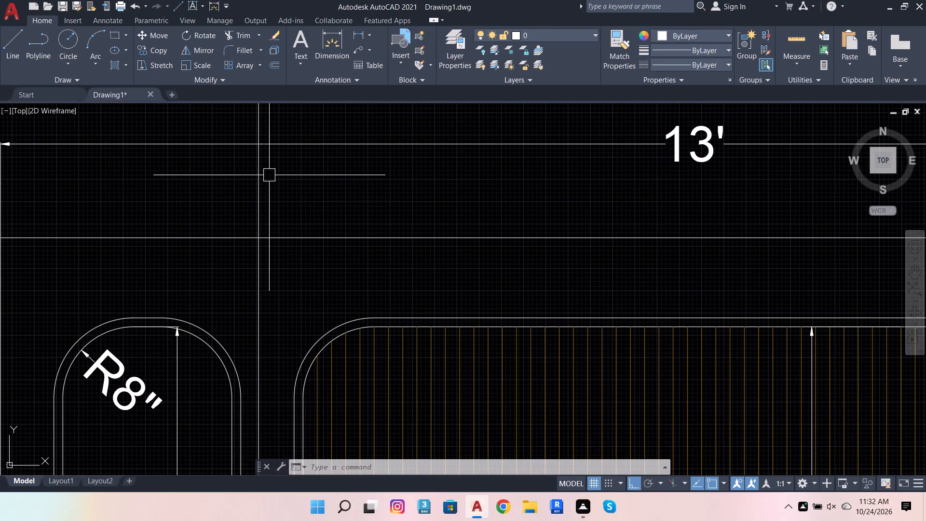
scroll(218, 187, "down", 4)
scroll(227, 210, "up", 3)
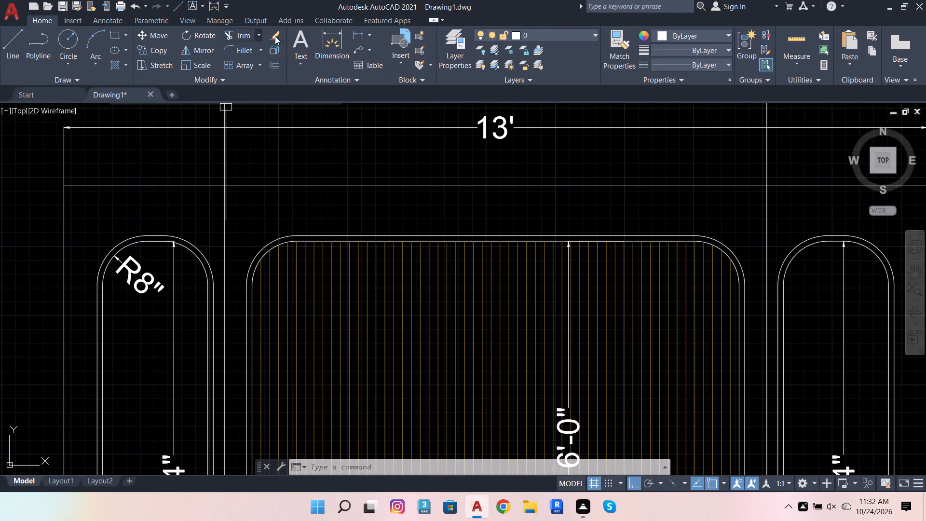
left_click(322, 44)
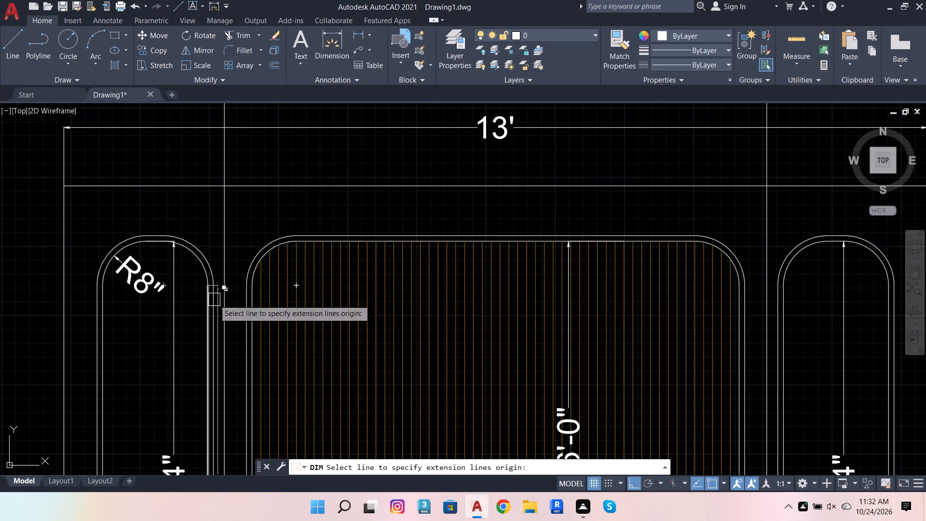
left_click(215, 283)
left_click(249, 285)
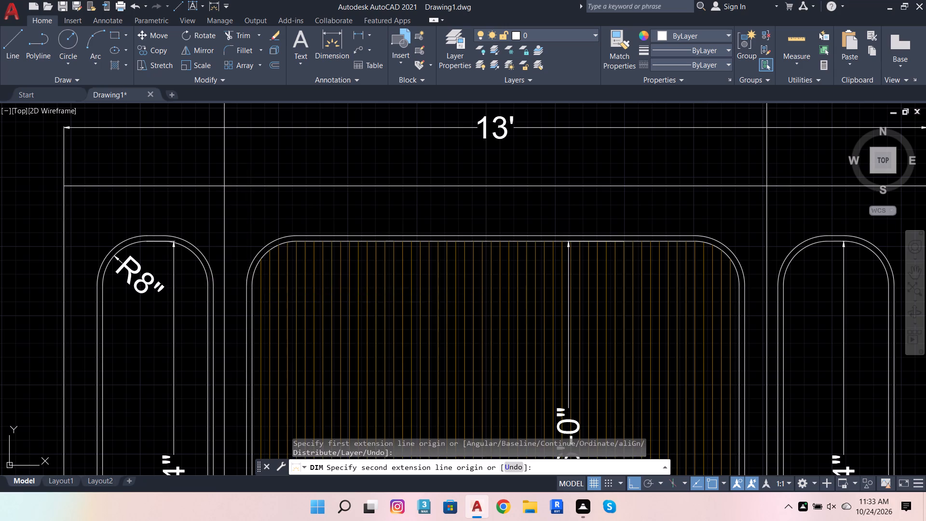
left_click(244, 165)
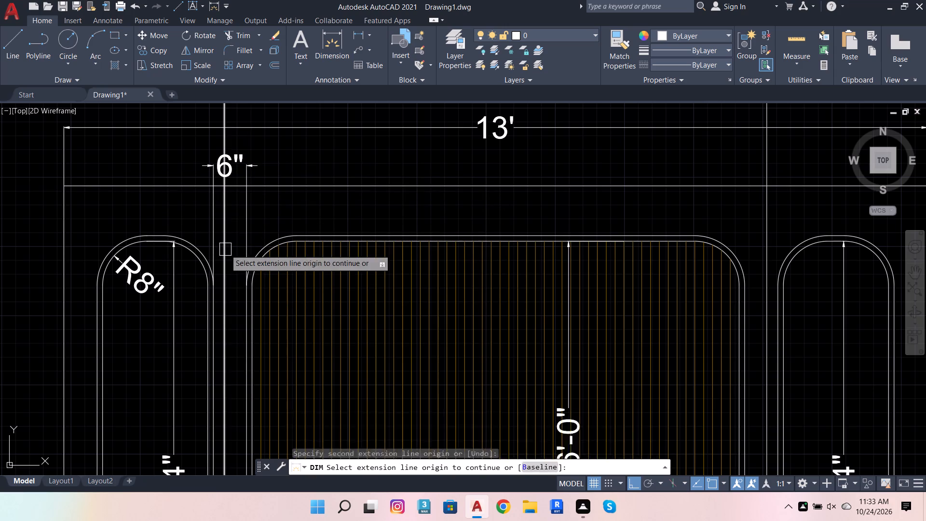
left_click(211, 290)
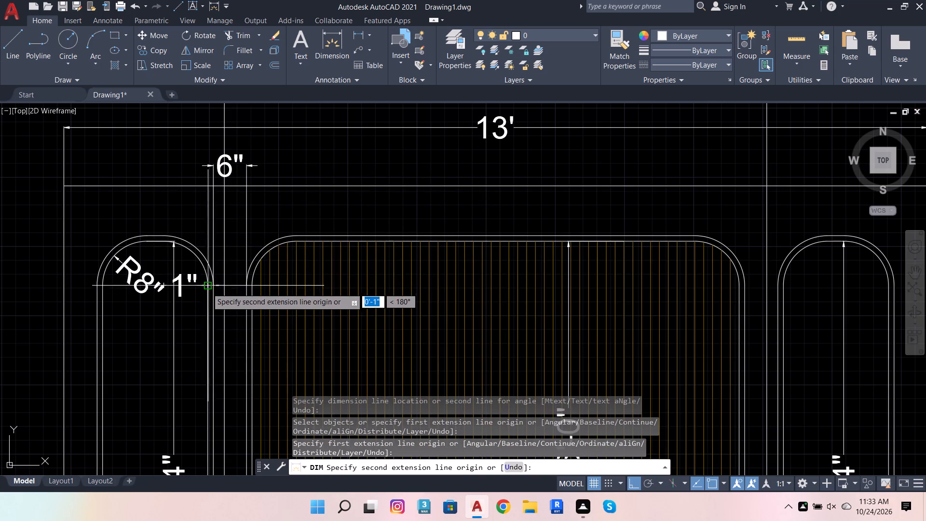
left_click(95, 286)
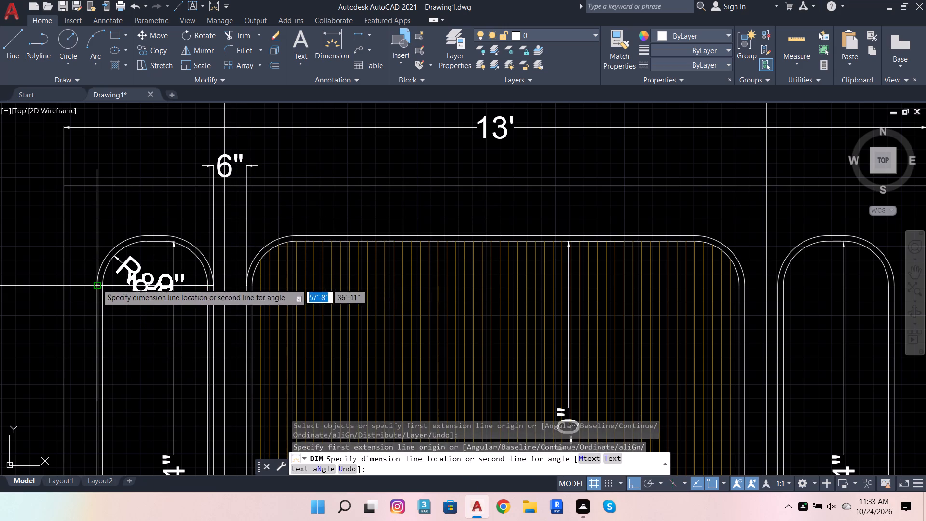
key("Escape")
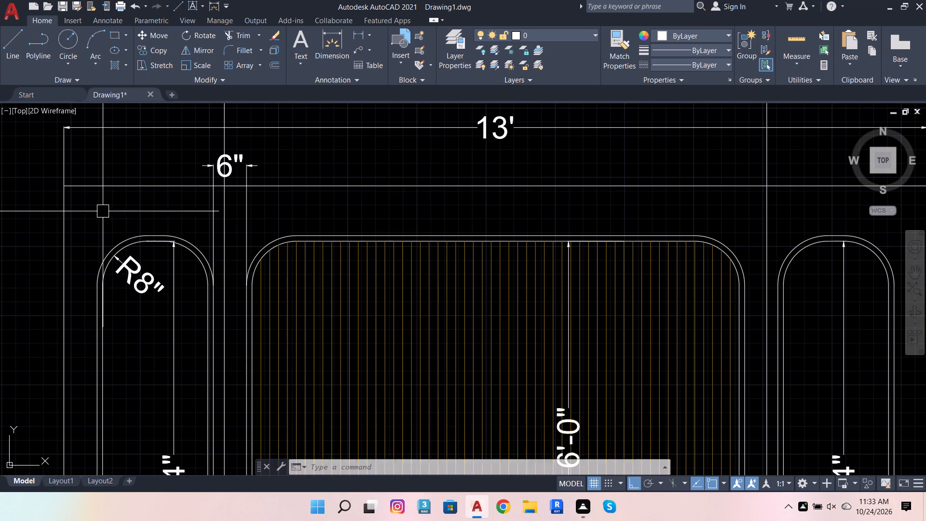
Dimension from the wall's left edge to the left panel's inner side, aligned with the neighbouring gap dimension above the top line.
left_click(338, 31)
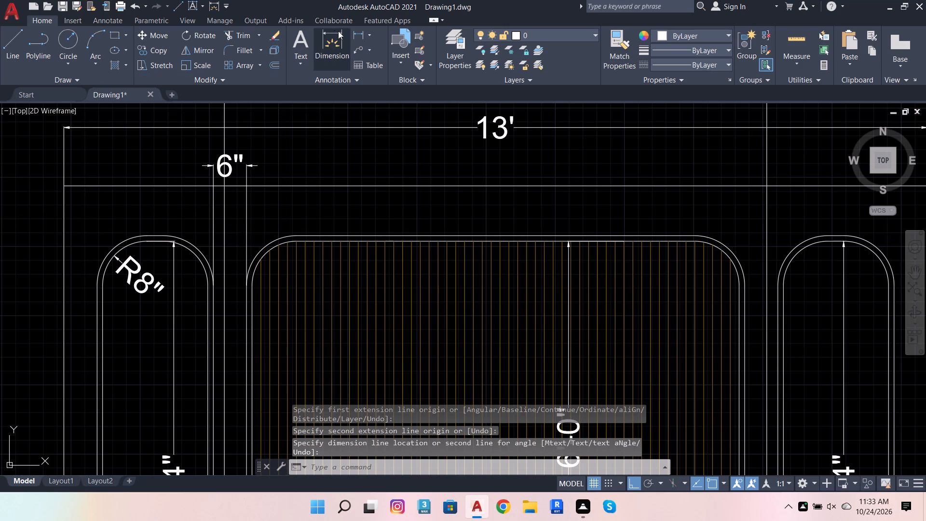
left_click(210, 182)
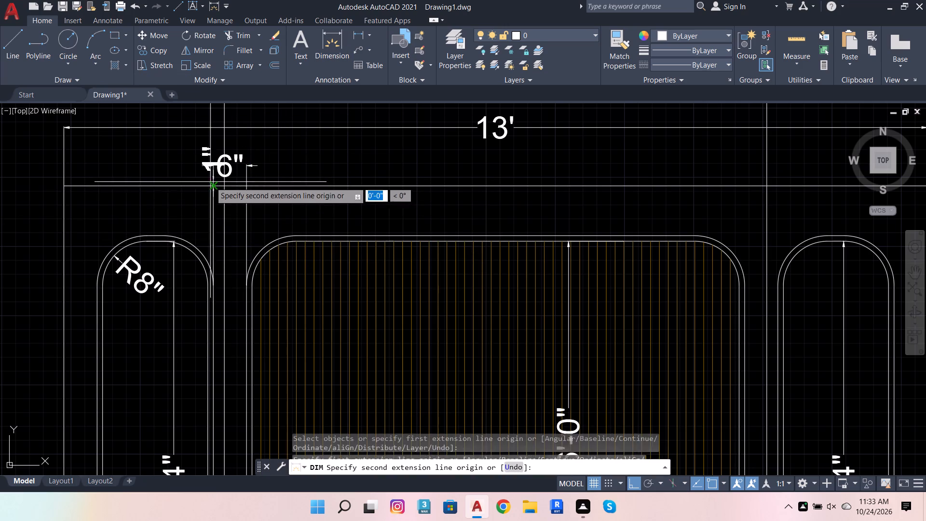
left_click(67, 186)
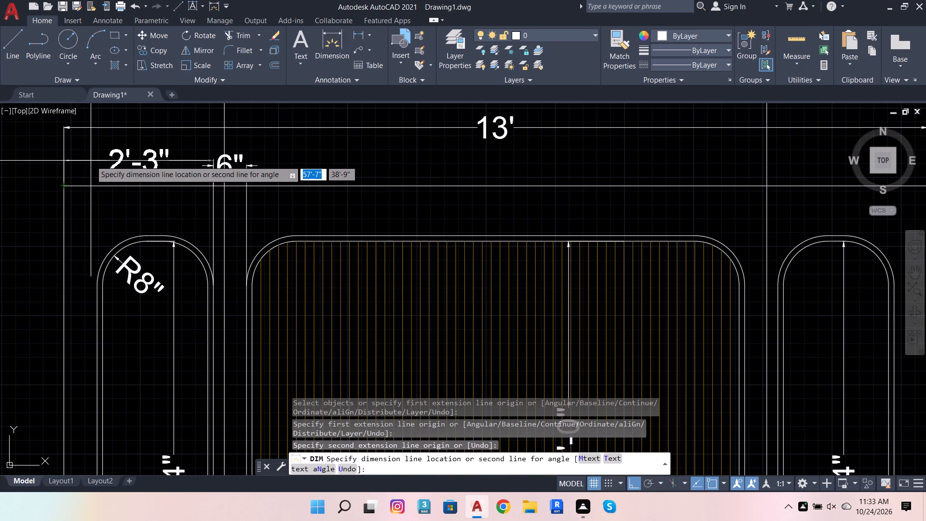
scroll(213, 167, "up", 2)
left_click(214, 166)
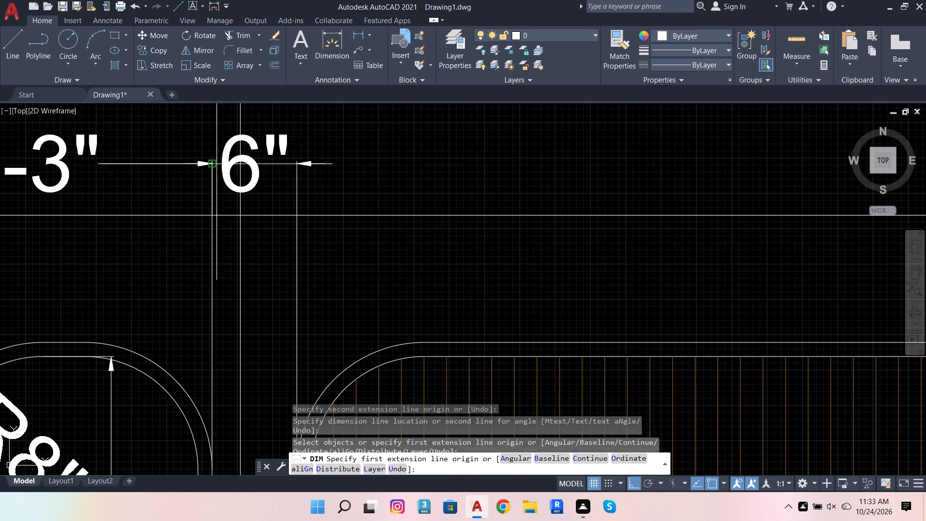
Add a horizontal dimension for the gap between the central fluted panel and the right rounded panel, placed above the wall's top line.
scroll(239, 154, "down", 2)
scroll(200, 191, "down", 1)
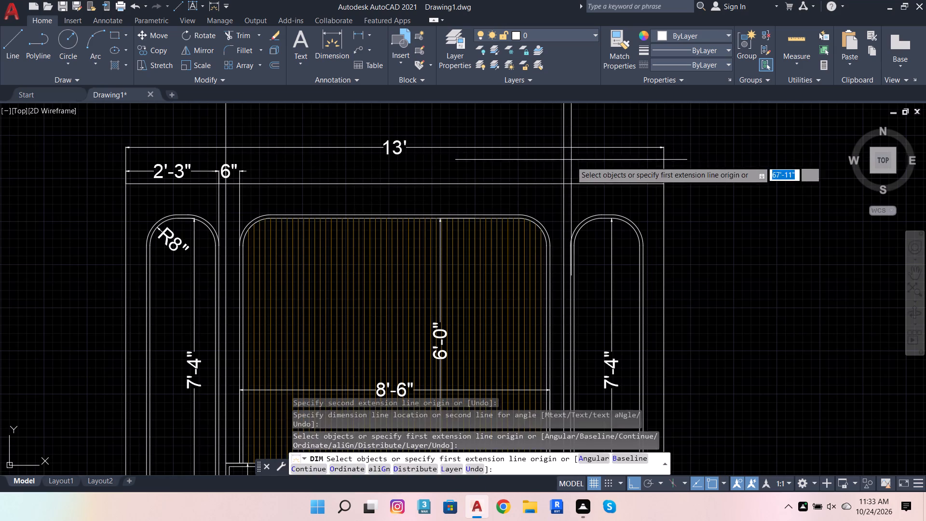
scroll(562, 219, "up", 1)
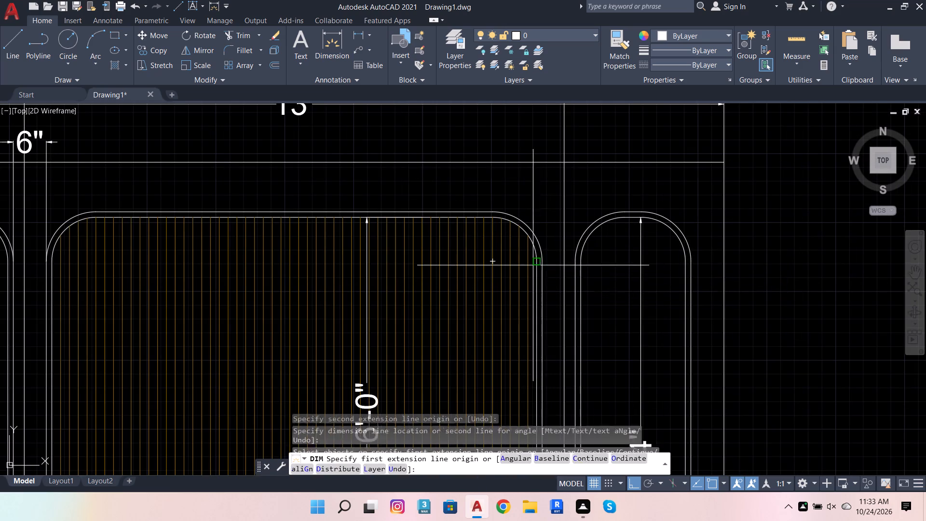
left_click(545, 261)
left_click(576, 263)
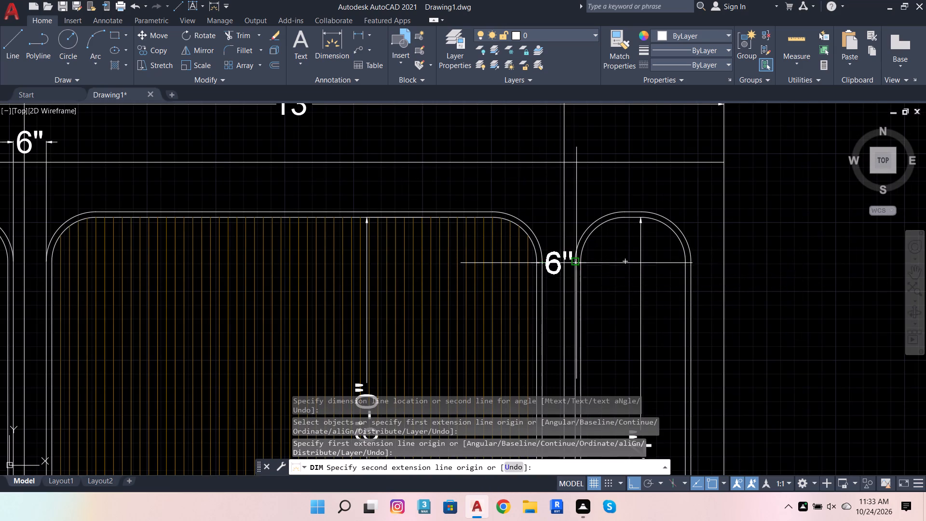
left_click(594, 128)
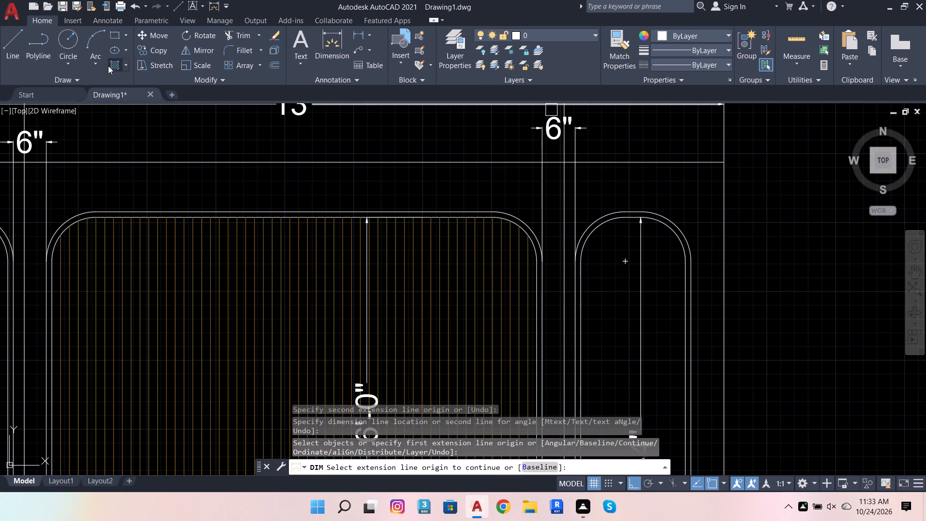
Dimension from the right panel's inner side to the wall's right edge, aligned with the neighbouring gap dimension above the top line.
left_click(344, 41)
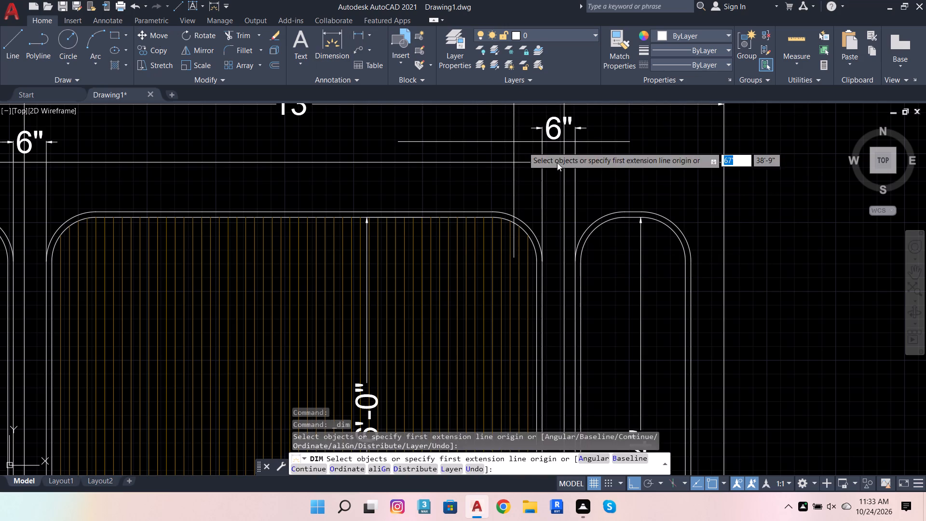
left_click(572, 163)
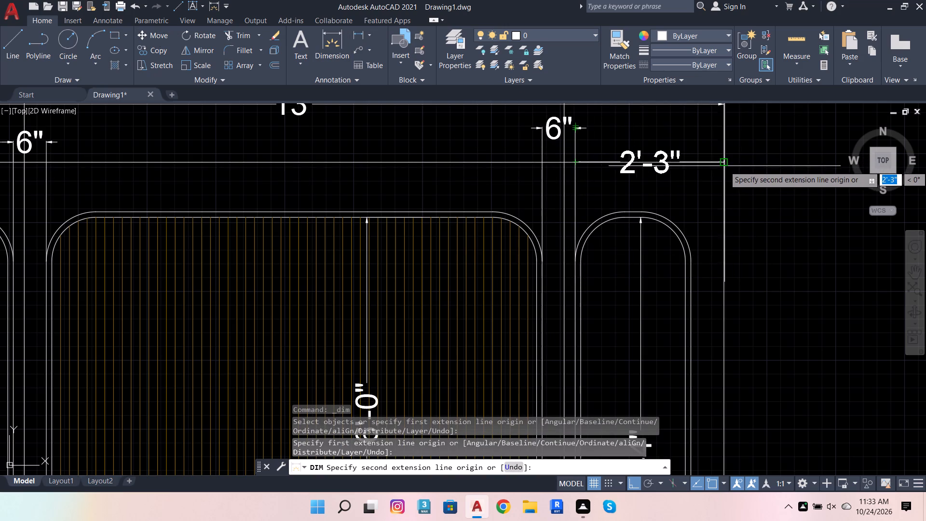
left_click(724, 162)
left_click(572, 128)
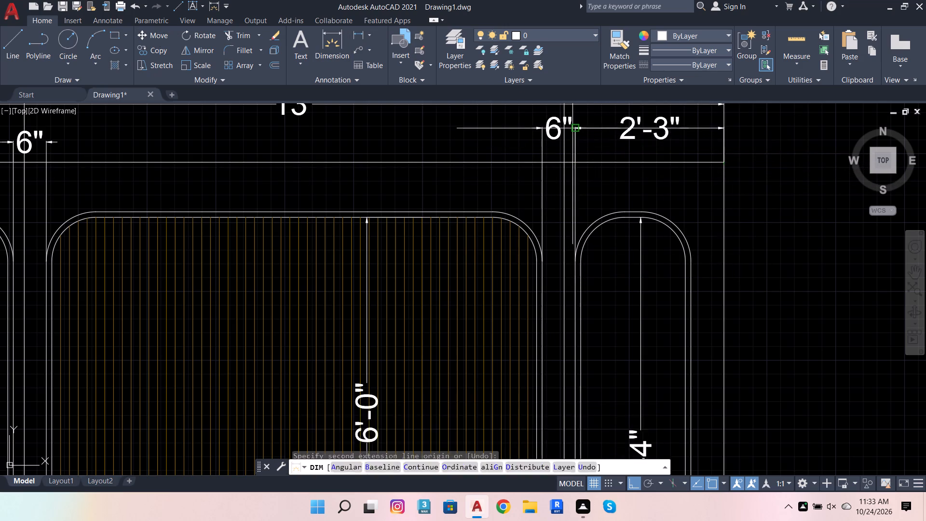
scroll(600, 174, "down", 3)
key("Escape")
key("Escape")
key("Escape")
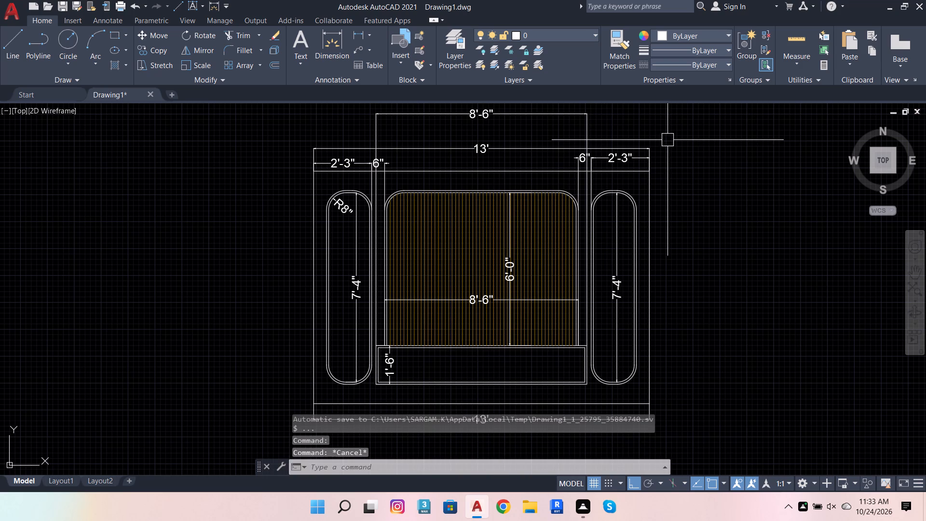
key("Escape")
Replace the right rounded panel's vertical dimension text with 6'-0".
double_click(618, 284)
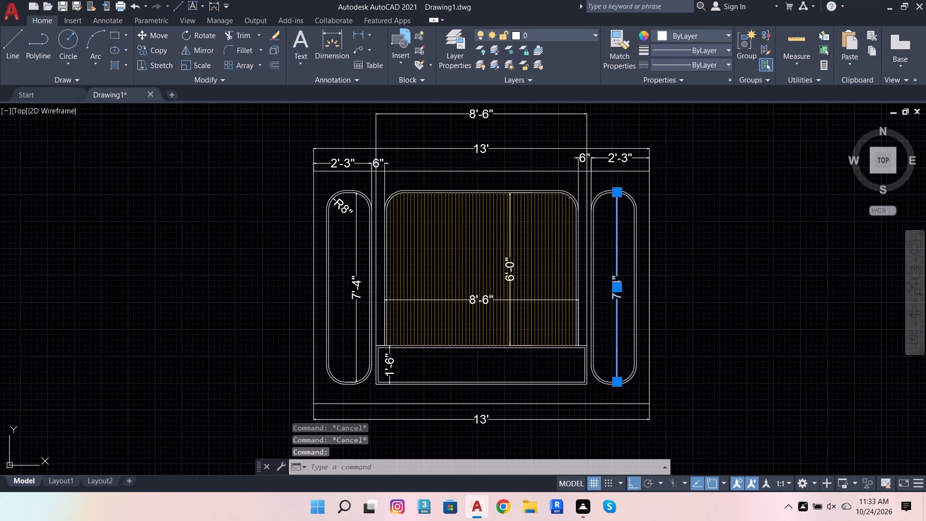
scroll(622, 289, "up", 2)
key("BackSpace")
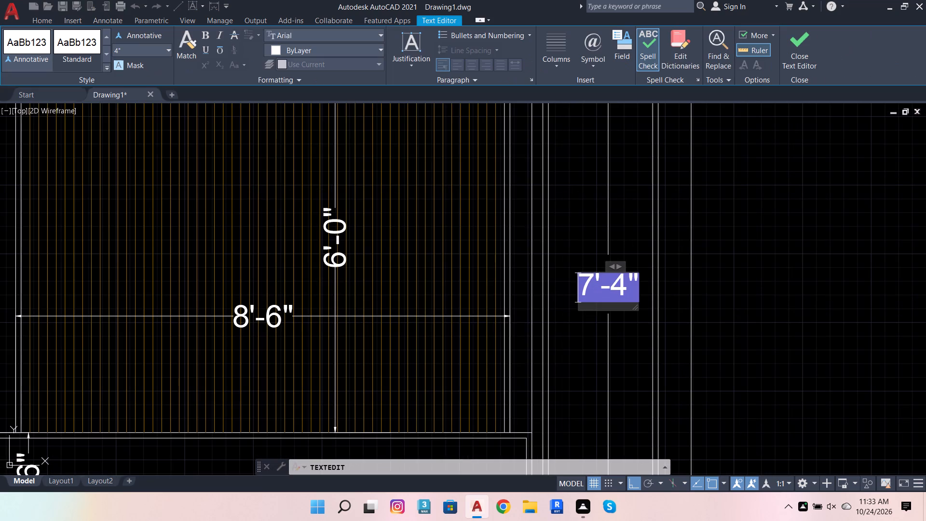
double_click(623, 288)
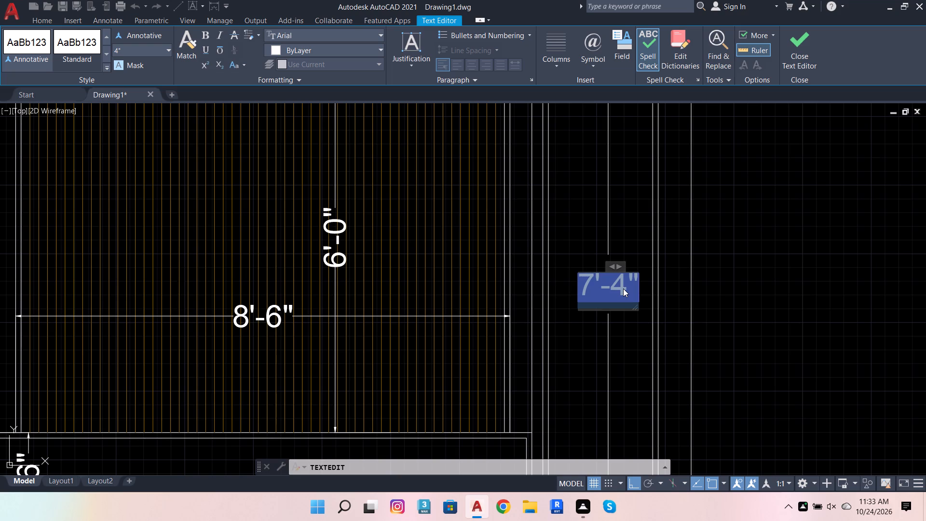
key("BackSpace")
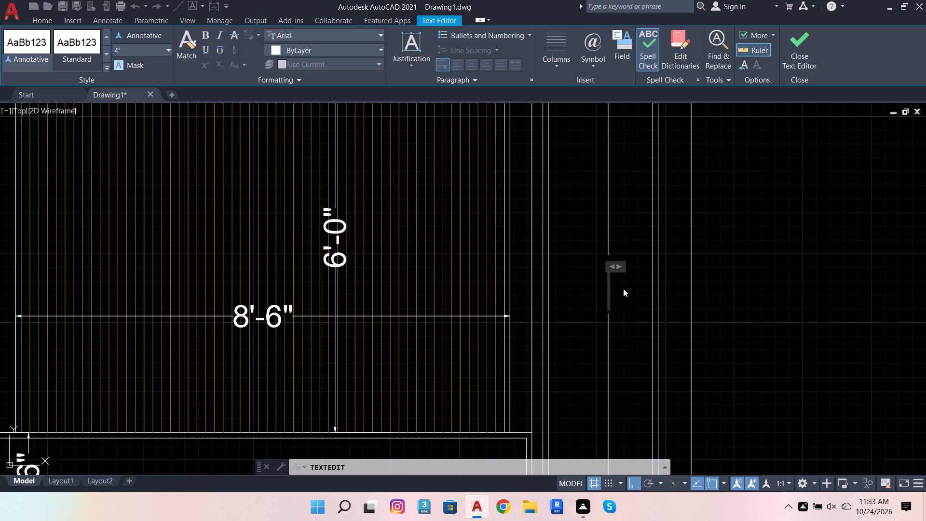
type("6'-0\"")
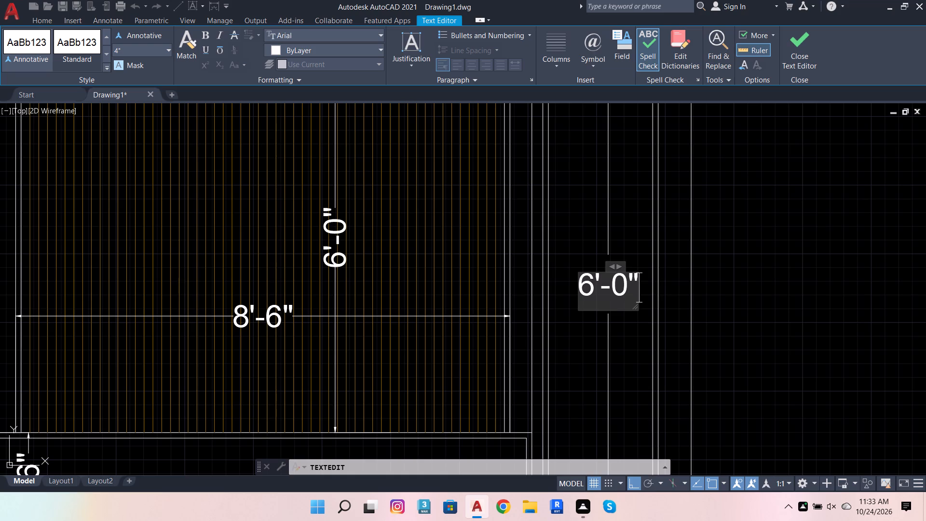
left_click(760, 272)
scroll(570, 328, "down", 2)
scroll(343, 316, "up", 2)
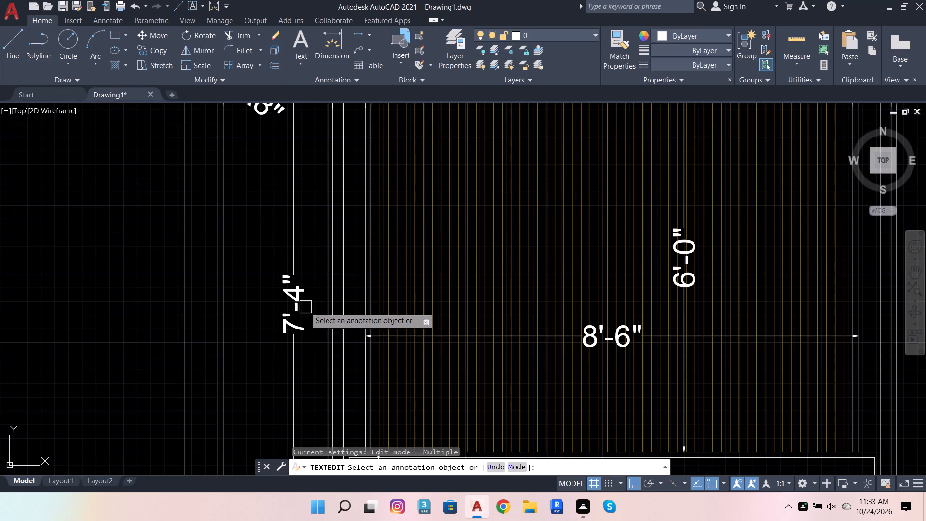
key("Escape")
Replace the left rounded panel's vertical dimension text with 6'-0".
double_click(297, 300)
scroll(297, 300, "up", 3)
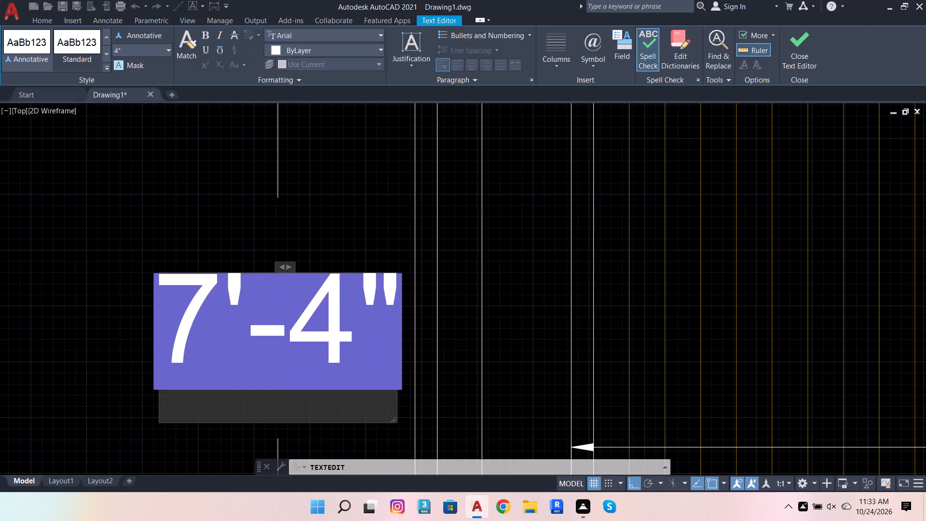
double_click(297, 300)
key("BackSpace")
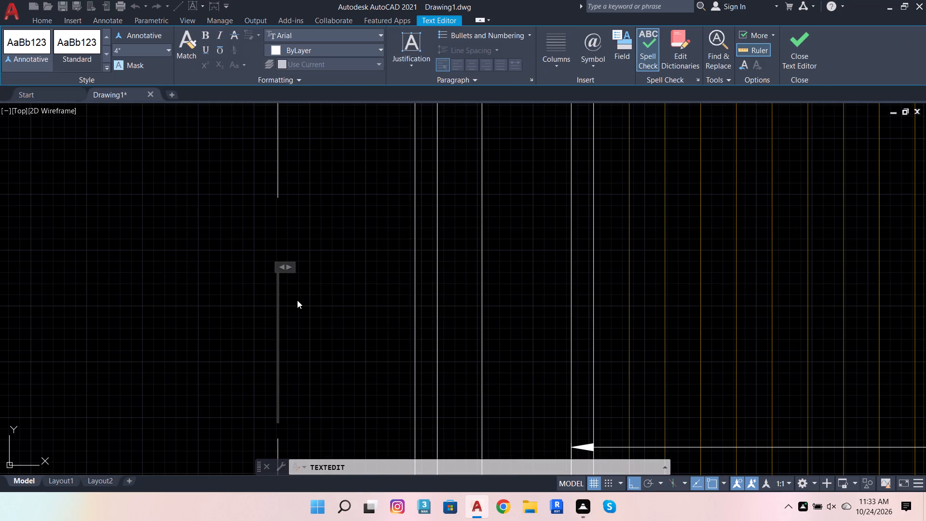
type("6'-")
type("0\"")
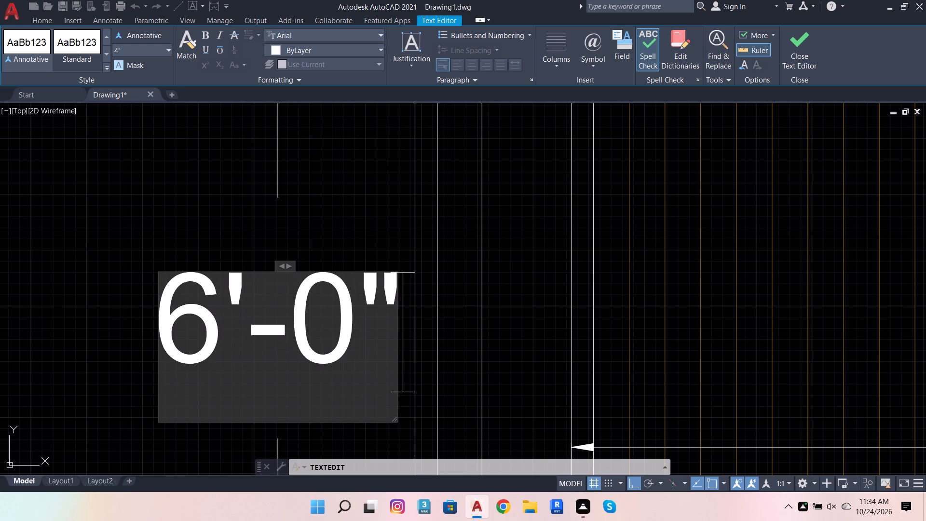
scroll(297, 300, "down", 4)
left_click(203, 276)
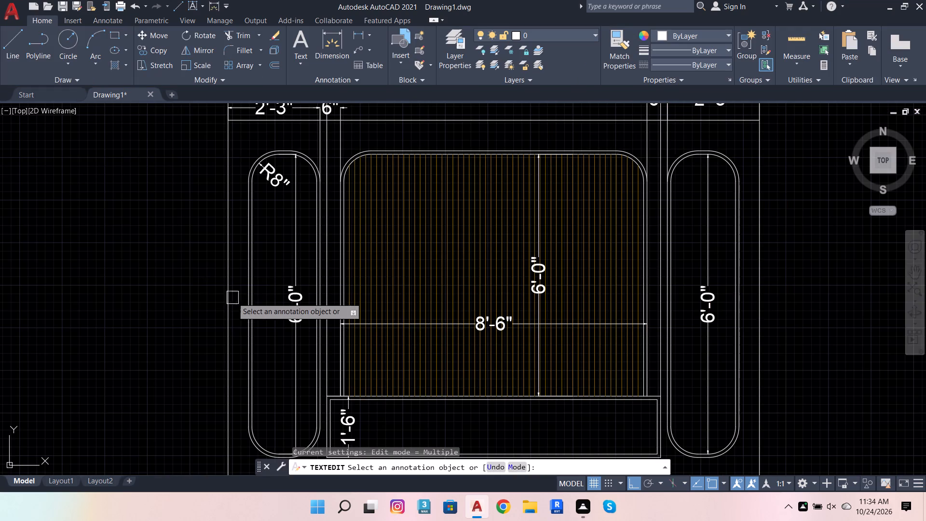
scroll(247, 320, "down", 2)
scroll(262, 313, "up", 2)
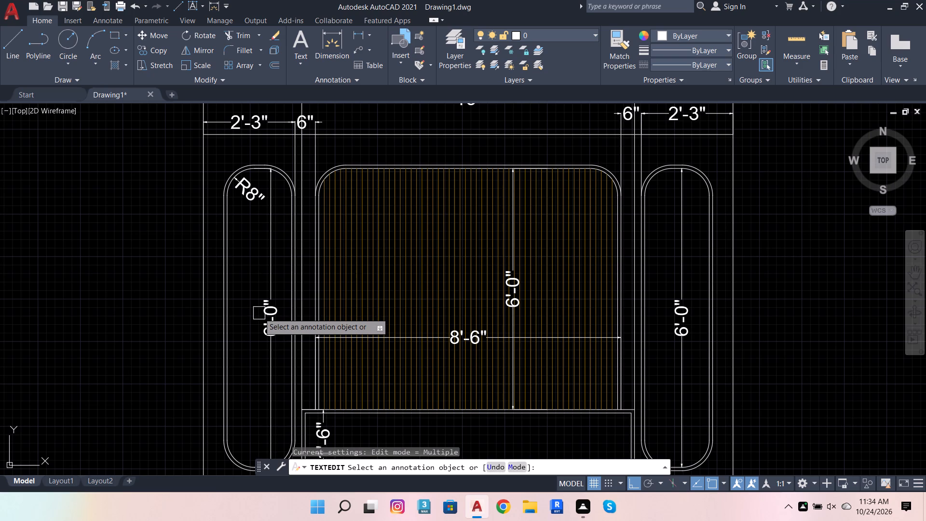
key("Escape")
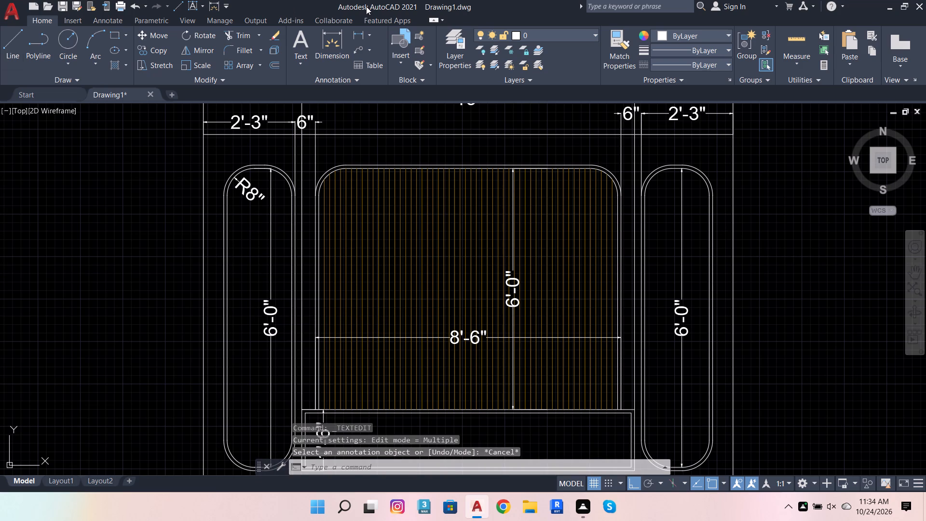
Add a horizontal dimension from the left rounded panel's inner side to the wall's left edge, placed across the panel's upper part.
left_click(344, 48)
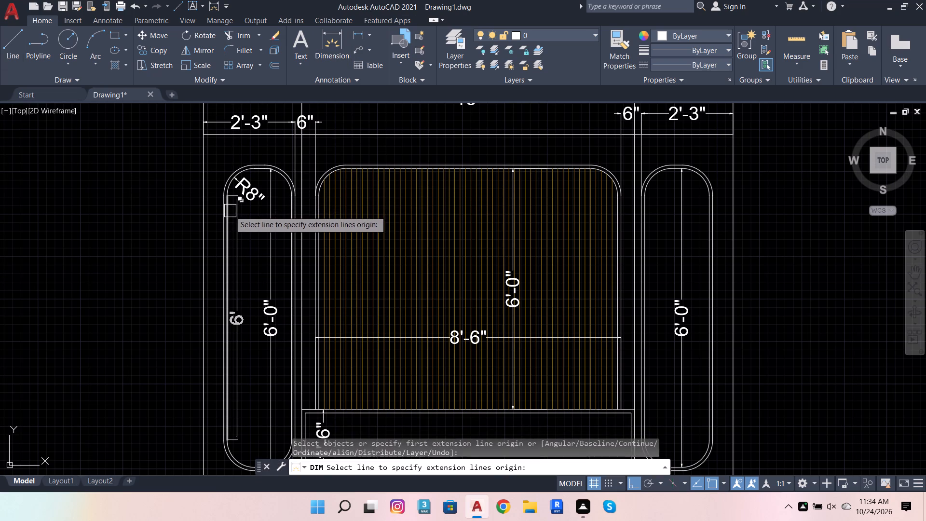
left_click(297, 133)
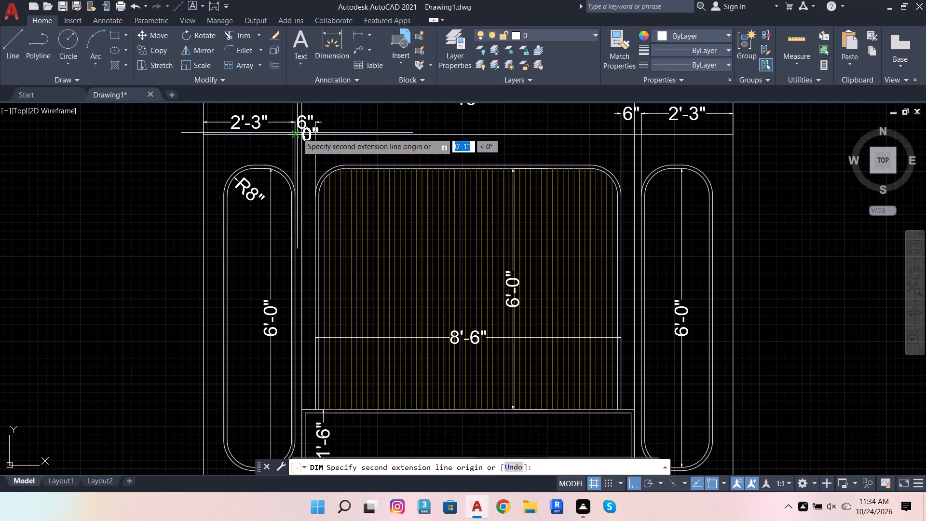
left_click(201, 133)
scroll(216, 247, "up", 2)
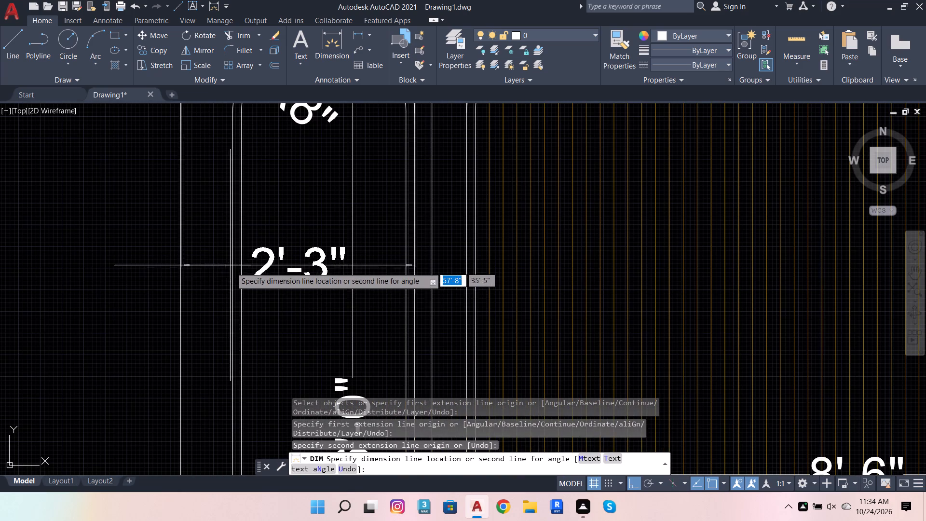
left_click(235, 284)
scroll(167, 236, "down", 2)
scroll(220, 179, "up", 3)
key("Escape")
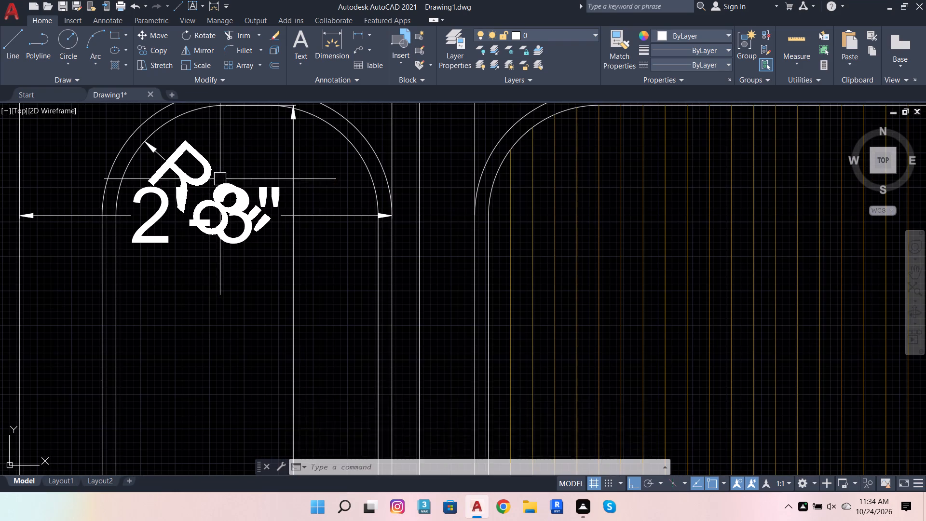
Move the new 2'-3" dimension straight down inside the left rounded panel, clear of the R8" radius text.
left_click(206, 221)
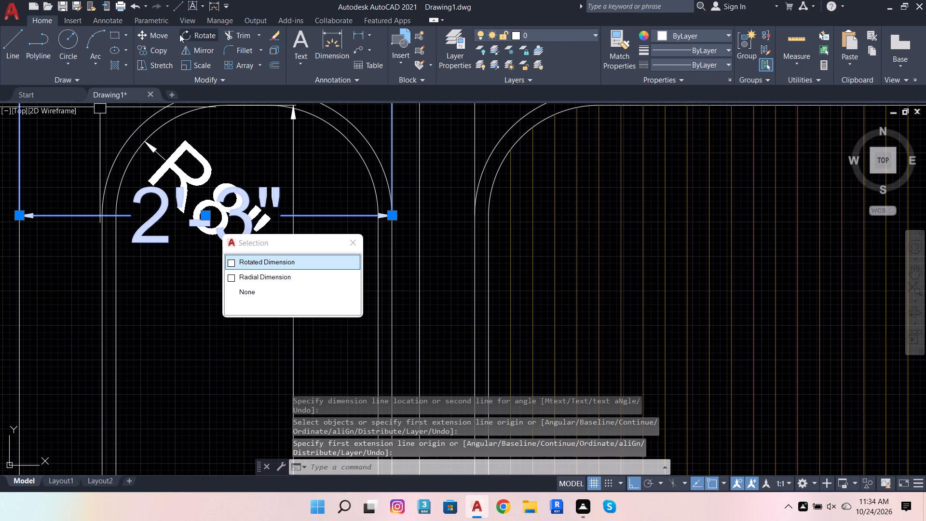
left_click(150, 35)
scroll(287, 204, "down", 3)
scroll(306, 148, "up", 2)
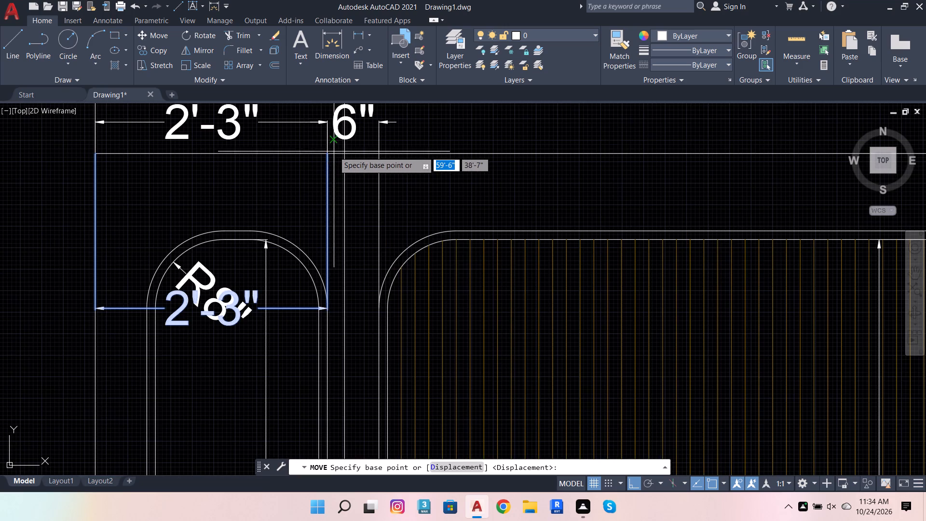
left_click(331, 155)
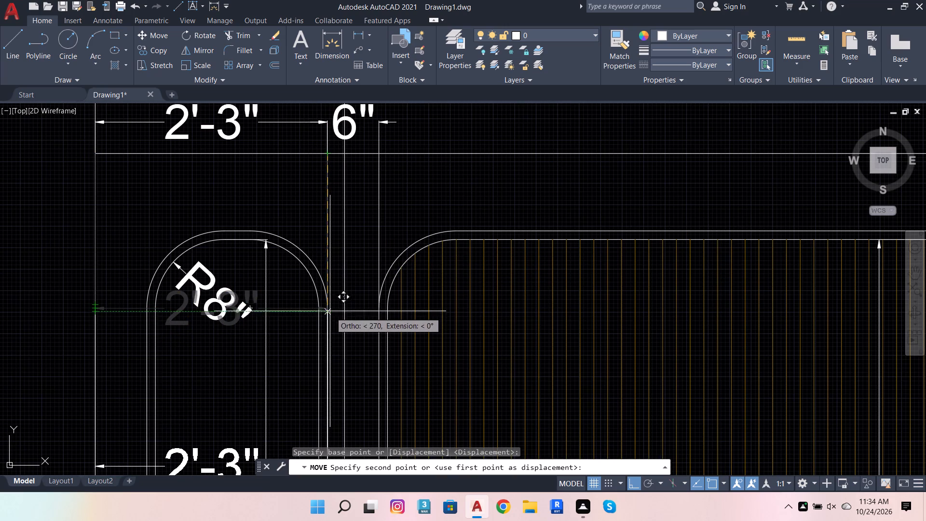
left_click(329, 310)
scroll(280, 247, "down", 3)
key("Escape")
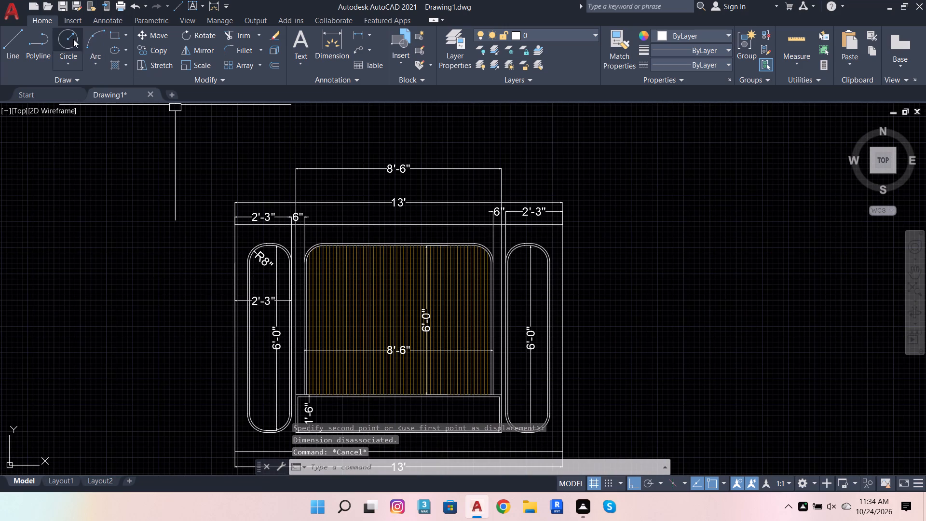
Add a horizontal dimension from the wall's right edge to the right rounded panel's inner side, placed across the panel's upper half.
left_click(324, 43)
scroll(558, 214, "up", 2)
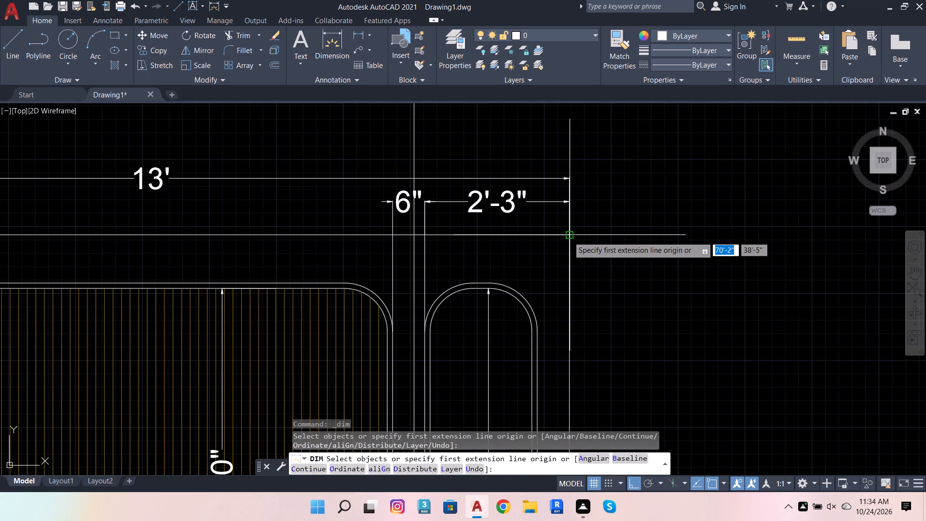
left_click(568, 236)
left_click(423, 235)
scroll(437, 227, "down", 3)
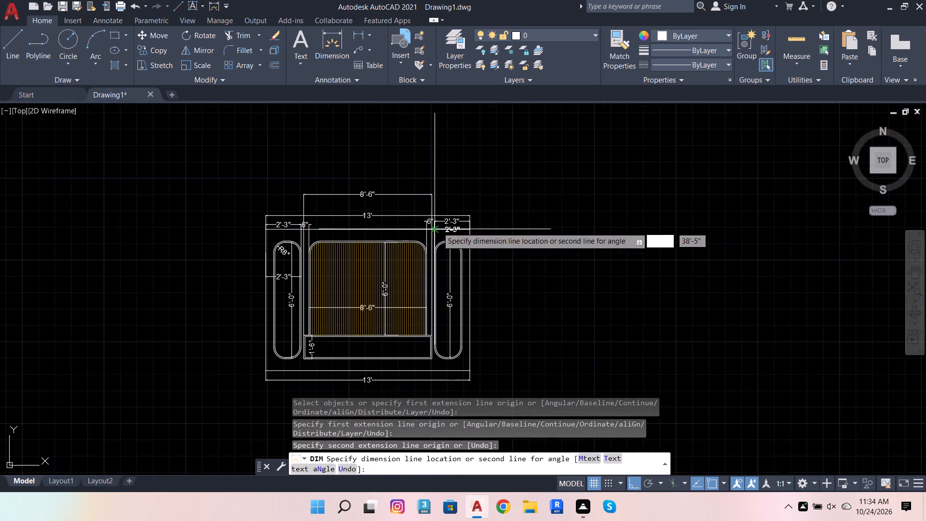
scroll(442, 260, "up", 3)
left_click(439, 292)
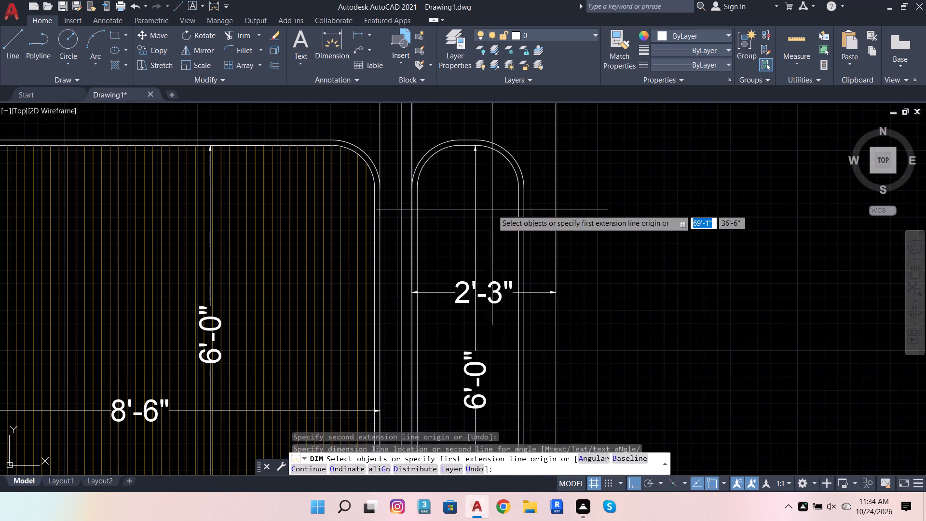
key("Escape")
key("Escape")
key("Escape")
key("Escape")
scroll(507, 193, "down", 3)
scroll(572, 220, "down", 1)
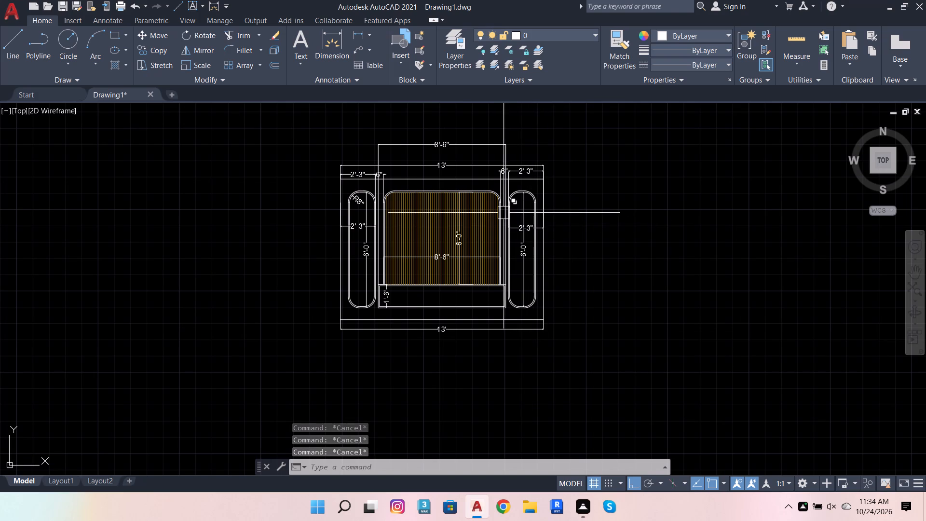
Draw a vertical line from the fluted panel's lower left corner down past the bottom 13' dimension line.
scroll(417, 297, "up", 2)
left_click(239, 30)
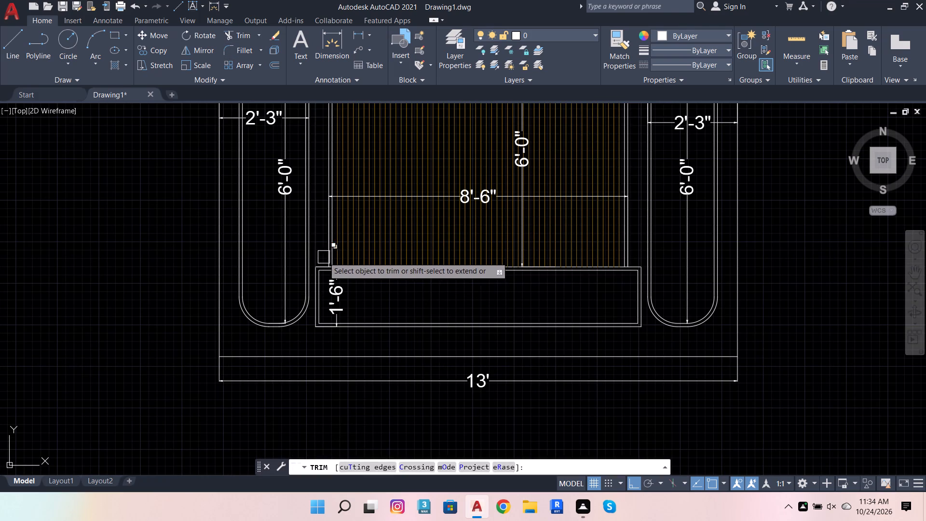
left_click(24, 40)
scroll(341, 274, "up", 2)
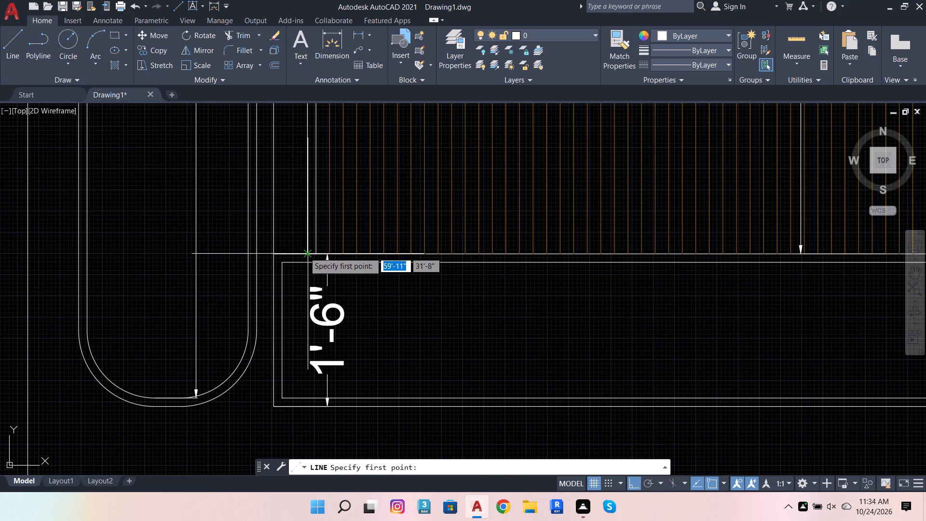
left_click(305, 253)
scroll(331, 224, "down", 4)
scroll(328, 280, "up", 3)
left_click(328, 279)
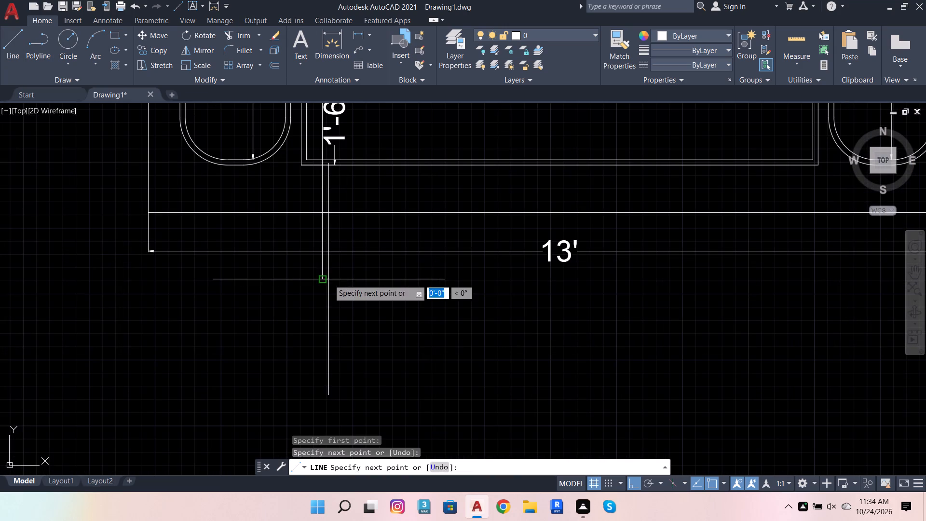
scroll(333, 285, "down", 2)
key("space")
Draw a matching vertical line about 3'-3" long from the fluted panel's lower right corner down past the bottom 13' dimension line.
key("space")
scroll(507, 211, "up", 3)
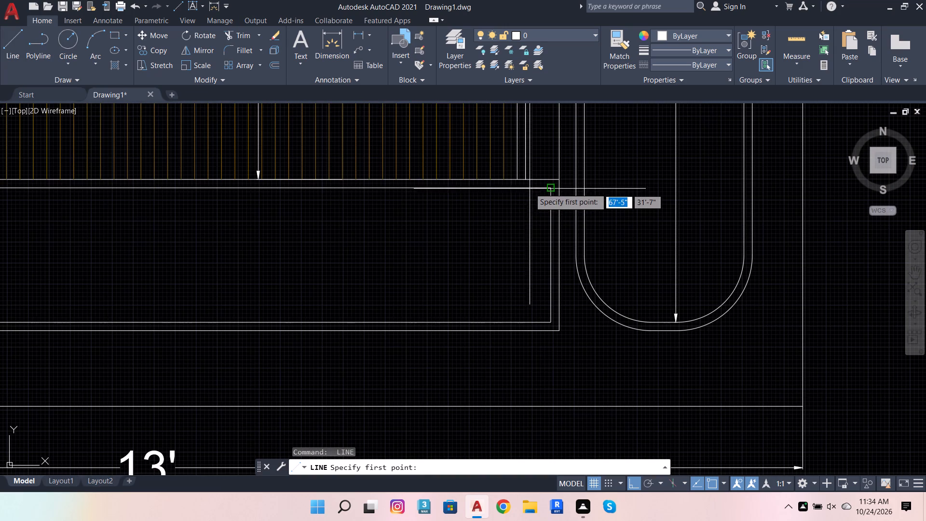
left_click(525, 179)
scroll(533, 260, "down", 3)
scroll(539, 320, "up", 2)
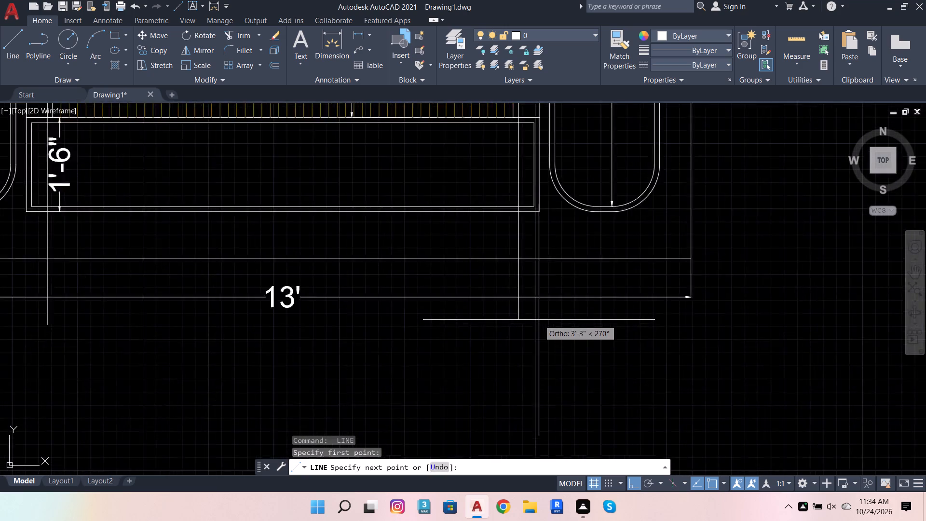
scroll(539, 320, "up", 1)
left_click(539, 319)
key("space")
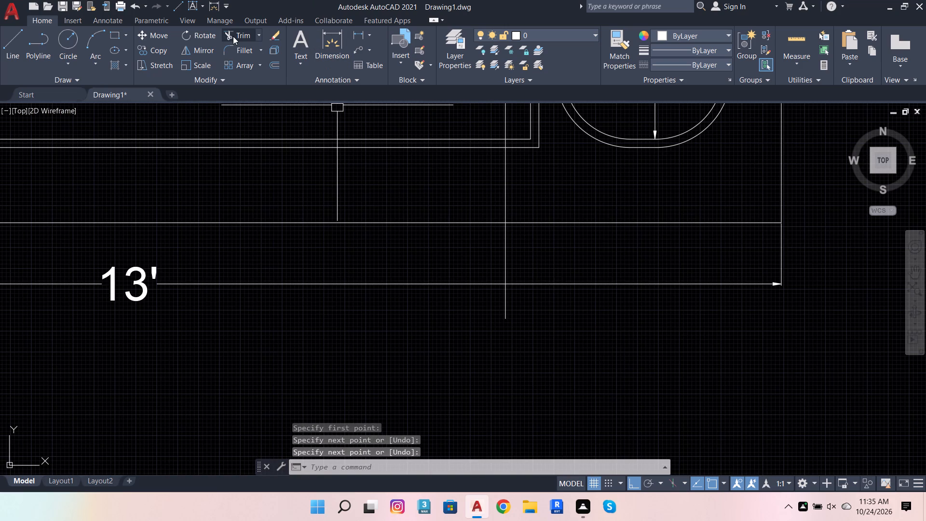
Trim the right vertical line so only the piece between the base box and the wall's bottom line is left.
left_click(233, 36)
left_click(498, 321)
left_click(511, 311)
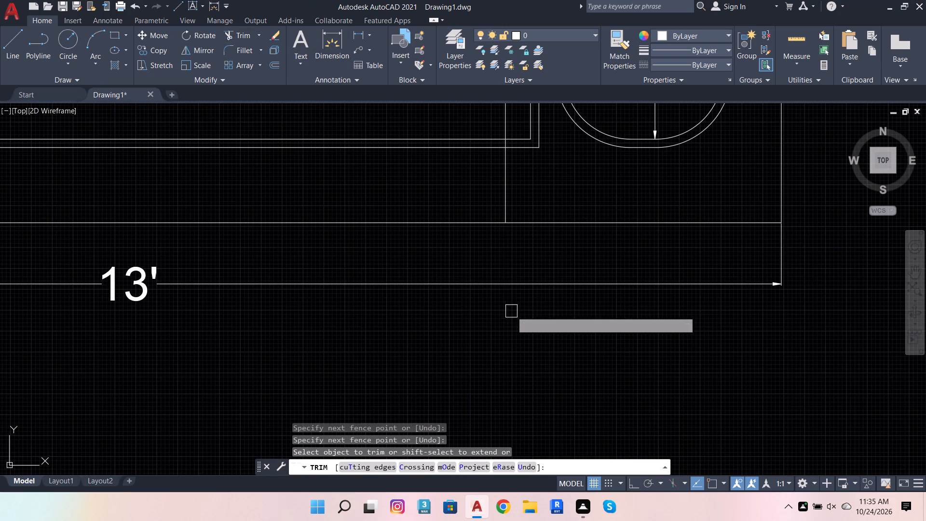
left_click(502, 250)
scroll(568, 282, "down", 2)
left_click(568, 271)
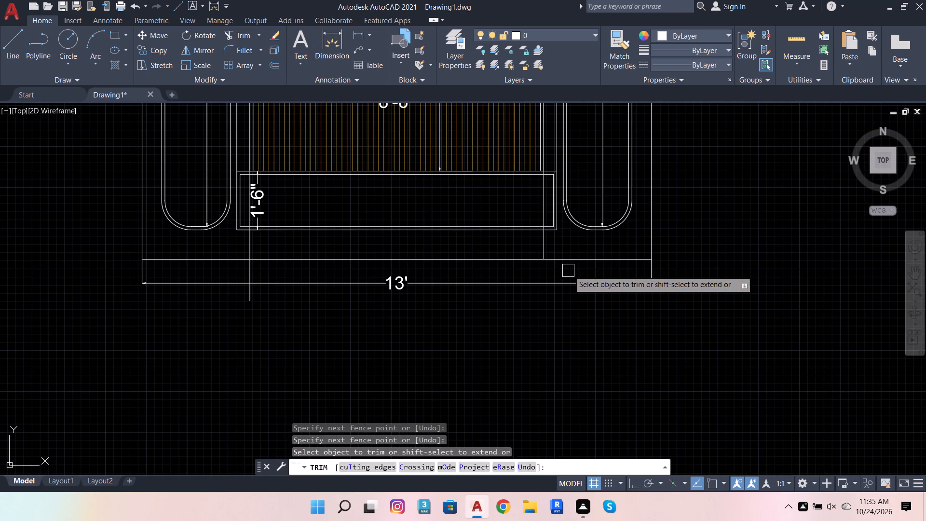
left_click(543, 211)
scroll(542, 161, "up", 4)
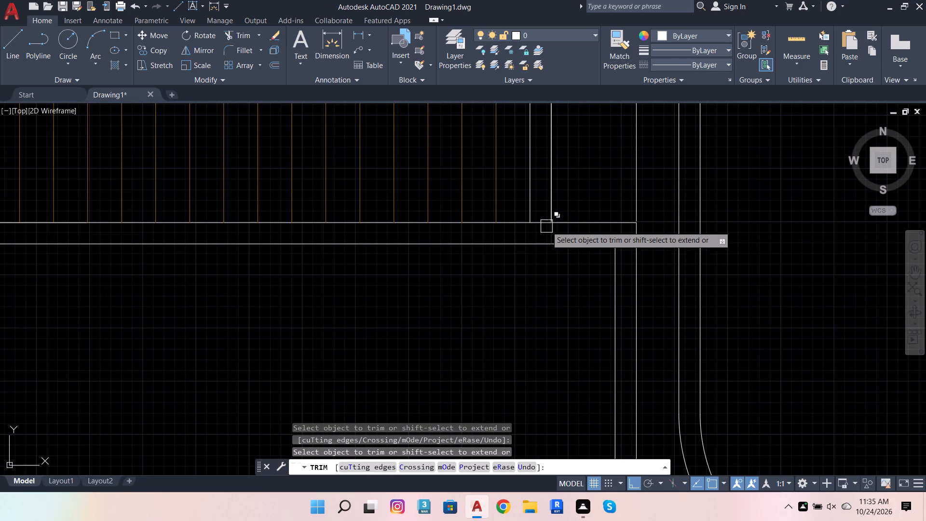
left_click(547, 231)
scroll(583, 187, "down", 4)
scroll(579, 248, "up", 4)
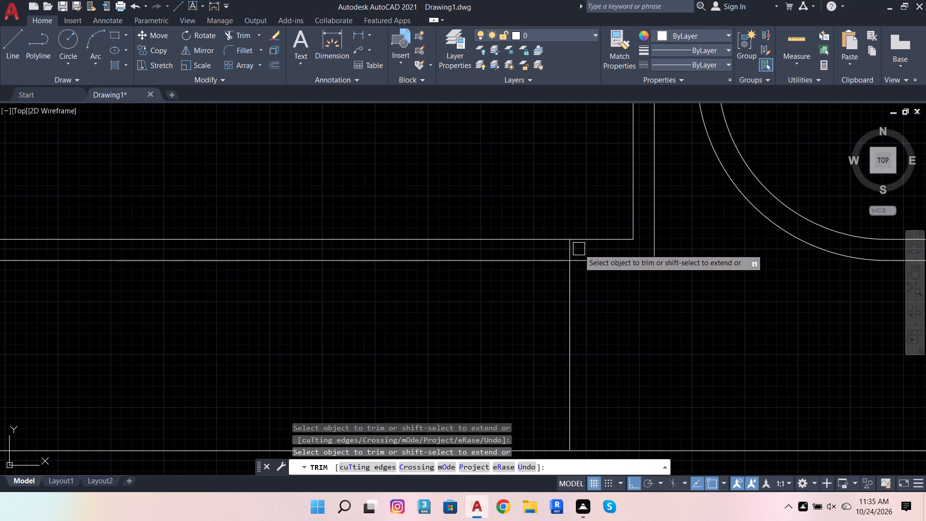
left_click(574, 252)
scroll(611, 263, "down", 3)
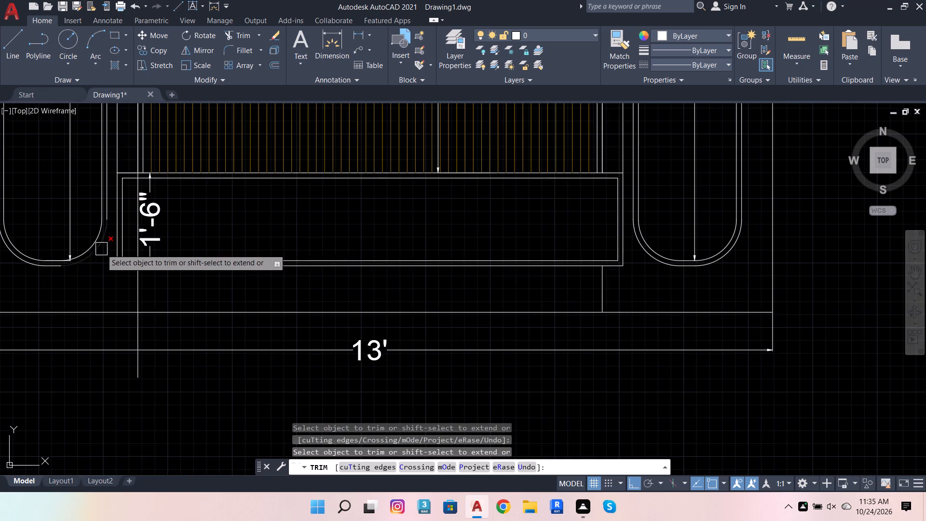
Trim the left vertical line the same way, removing its parts inside the base box and below the wall's bottom line.
scroll(101, 249, "up", 2)
left_click(195, 240)
scroll(215, 323, "down", 2)
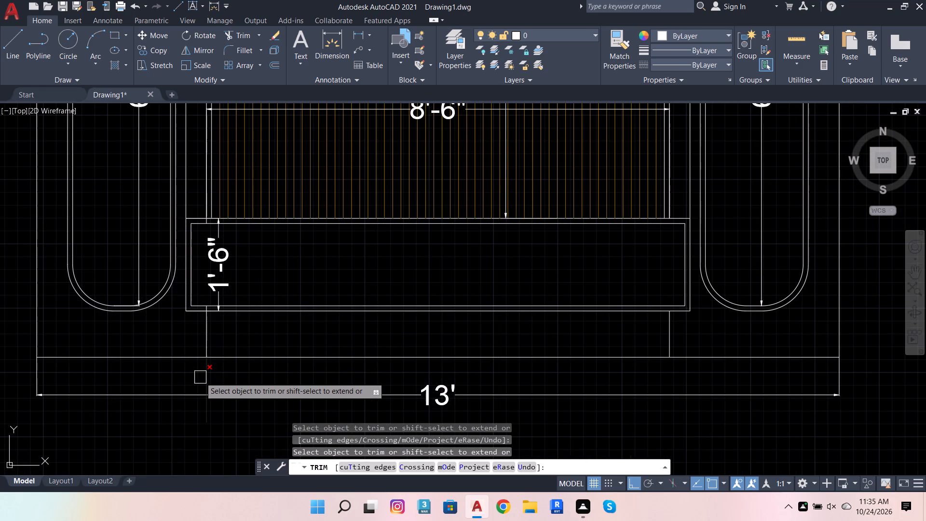
left_click(202, 379)
scroll(202, 309, "up", 4)
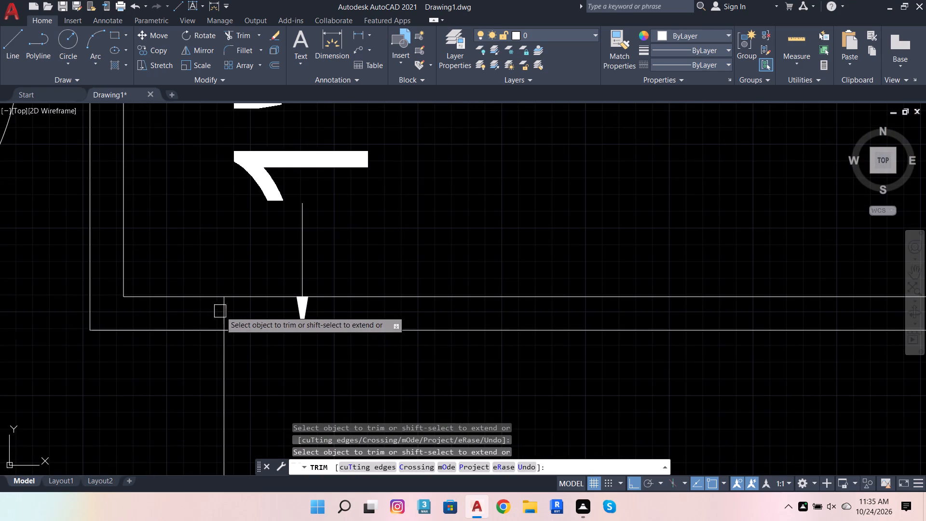
left_click(225, 313)
scroll(259, 351, "down", 3)
scroll(255, 209, "up", 3)
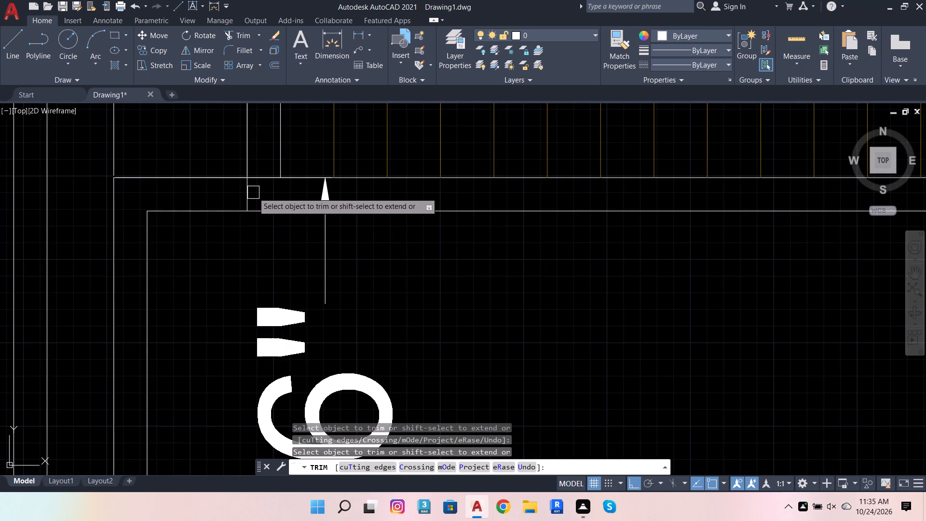
left_click(253, 192)
scroll(273, 238, "down", 3)
key("Escape")
key("Escape")
key("Escape")
key("Escape")
key("Escape")
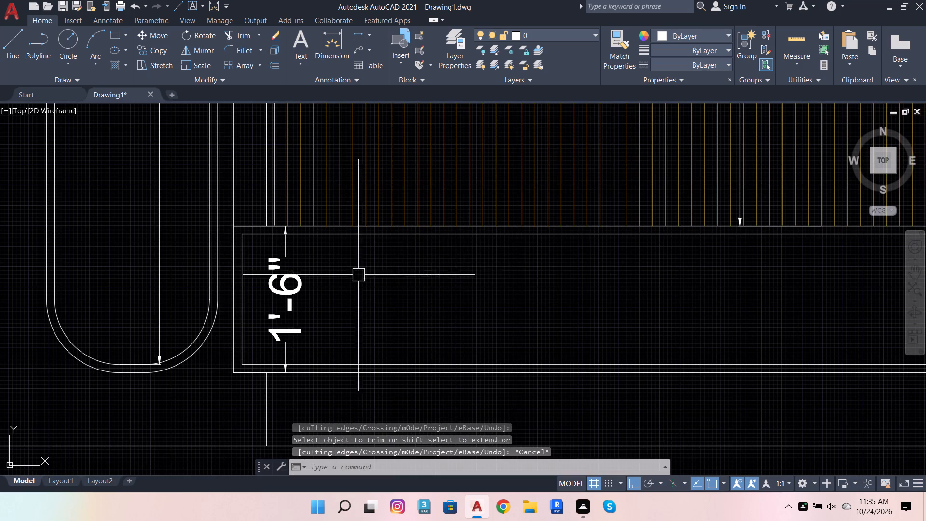
Set the default text size (TEXTSIZE) to 3.
scroll(356, 276, "down", 2)
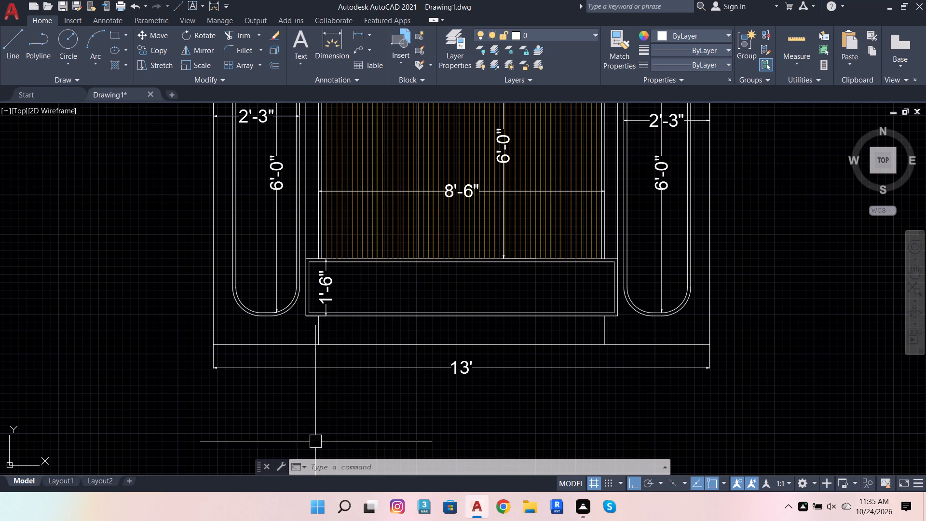
key("t")
key("e")
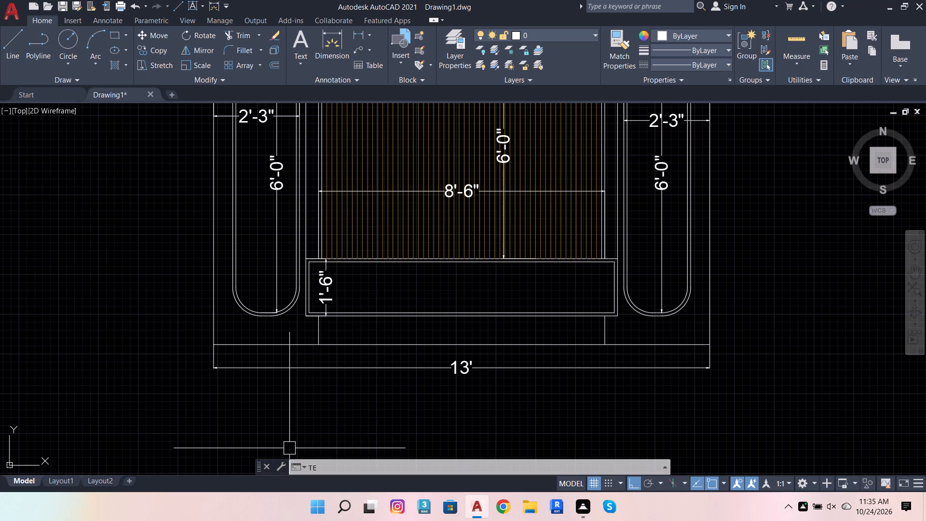
key("x")
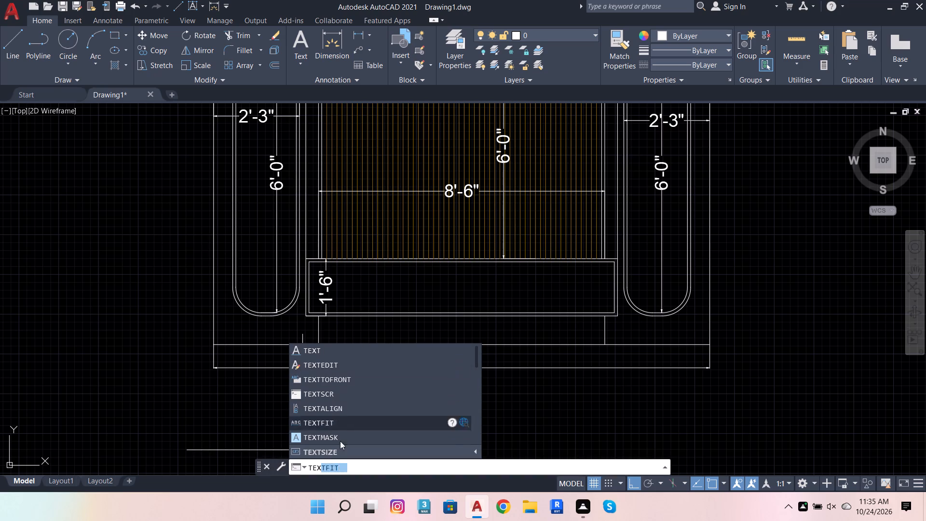
left_click(317, 454)
left_click(526, 464)
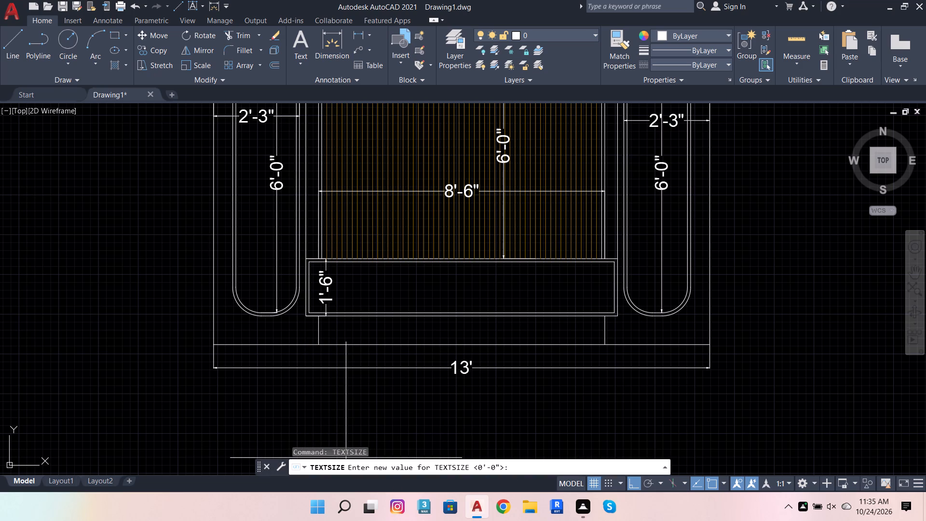
key("3")
key("Return")
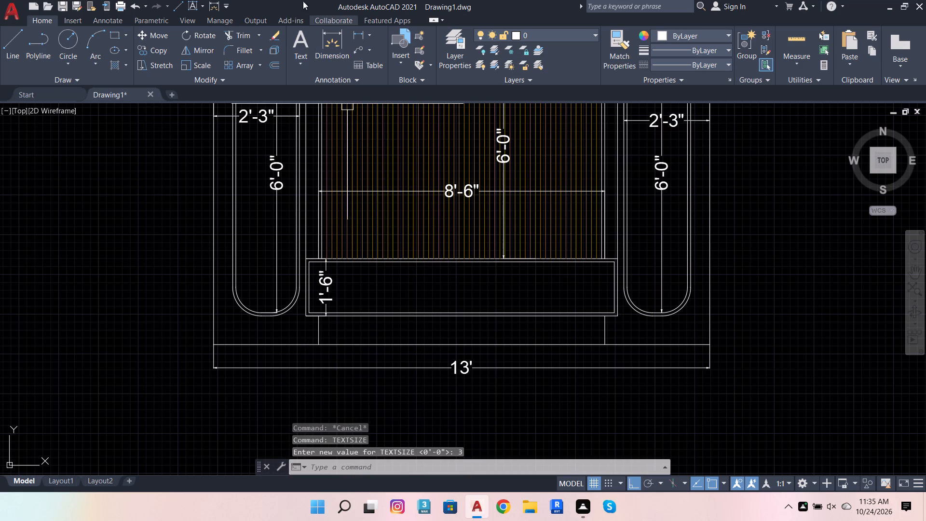
Add centre-aligned multiline text reading FALSE CEILING with LVL on a second line, beside the elevation's upper right corner.
left_click(296, 43)
scroll(163, 227, "down", 4)
scroll(240, 193, "up", 3)
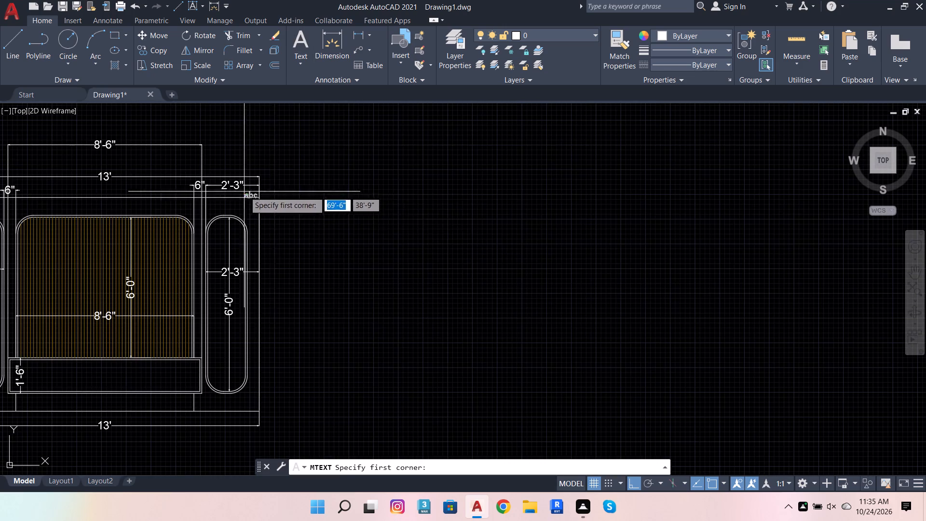
left_click(294, 197)
left_click(412, 206)
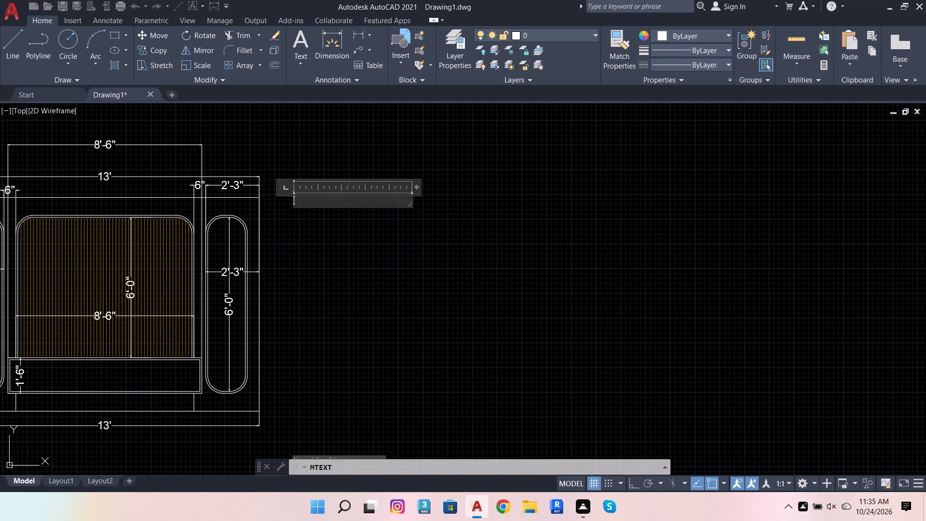
scroll(368, 196, "up", 3)
left_click(475, 61)
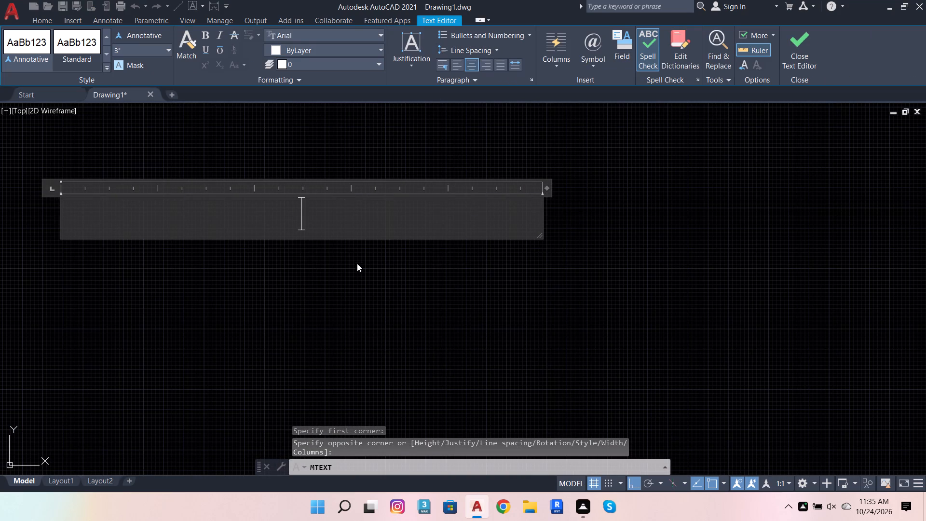
left_click(353, 230)
scroll(430, 198, "down", 3)
scroll(401, 211, "up", 2)
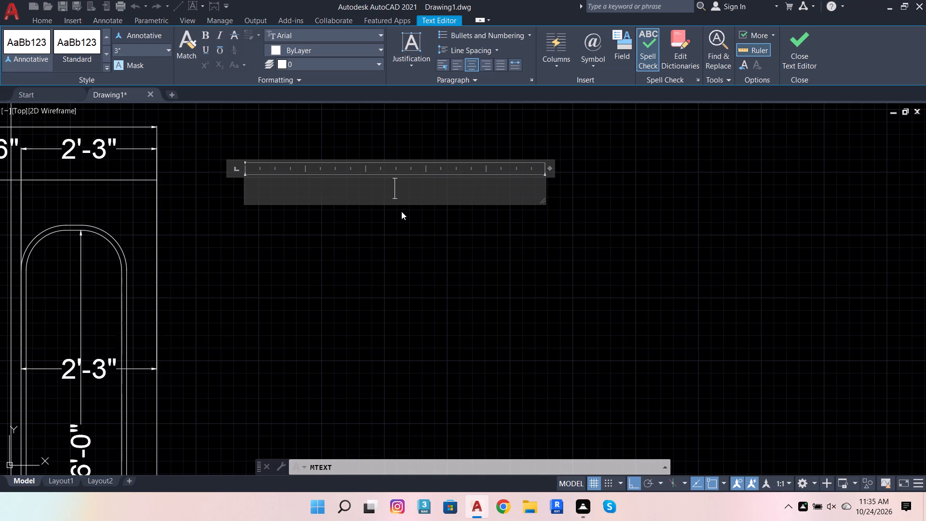
type("FAL")
type("SE")
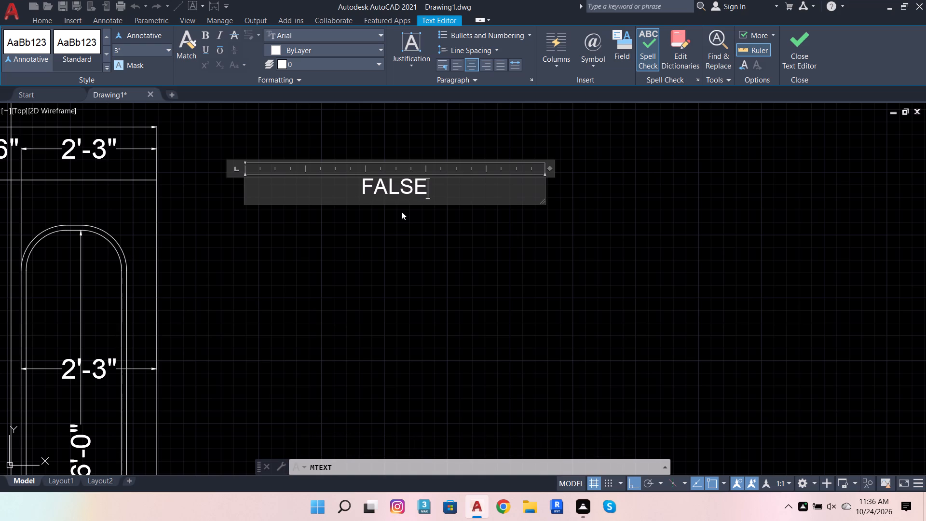
key("space")
type("CEILI")
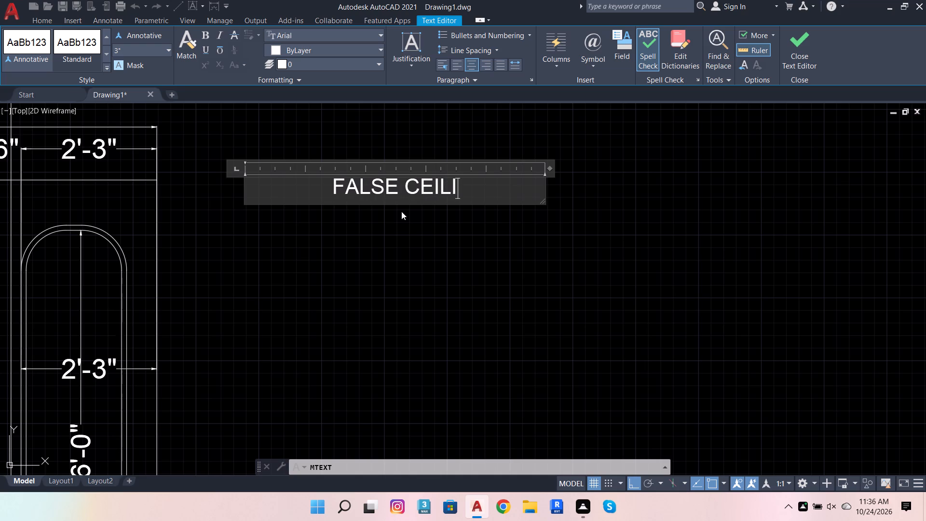
type("NG")
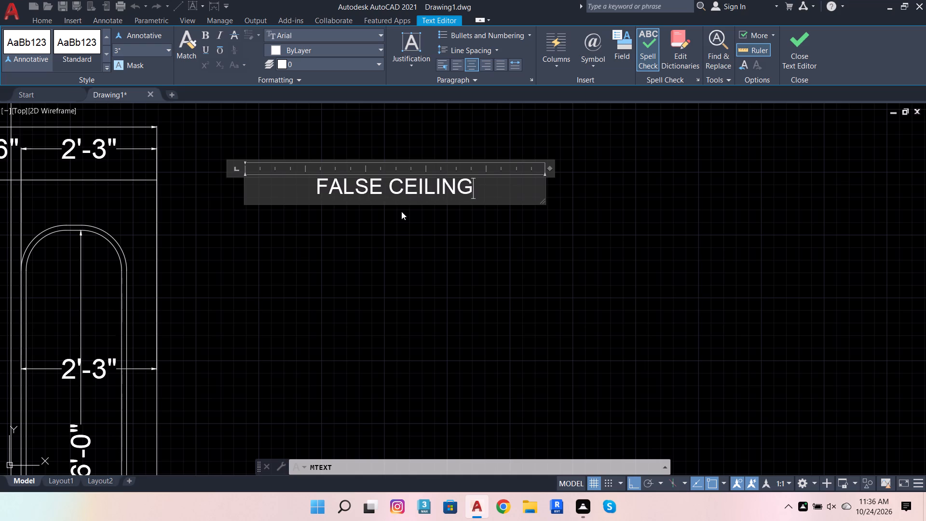
key("Return")
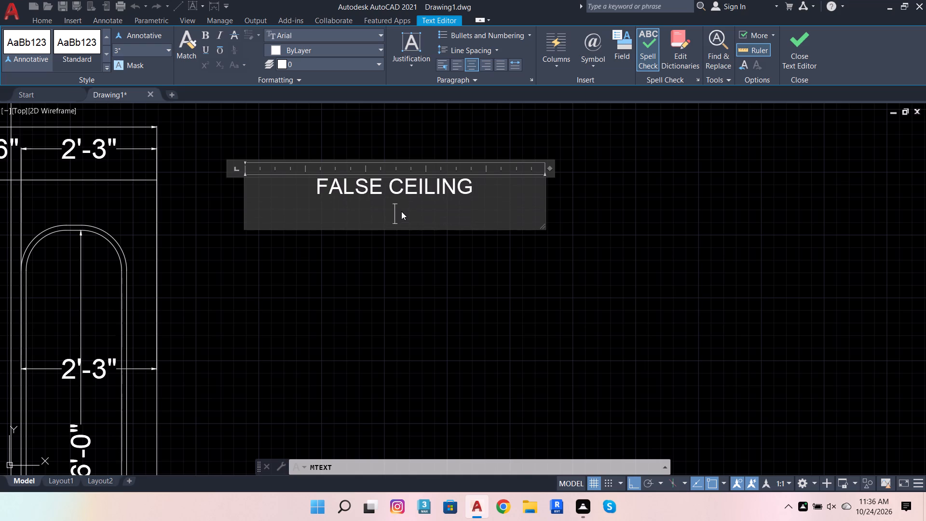
key("l")
type("VL")
scroll(433, 215, "down", 4)
left_click(431, 237)
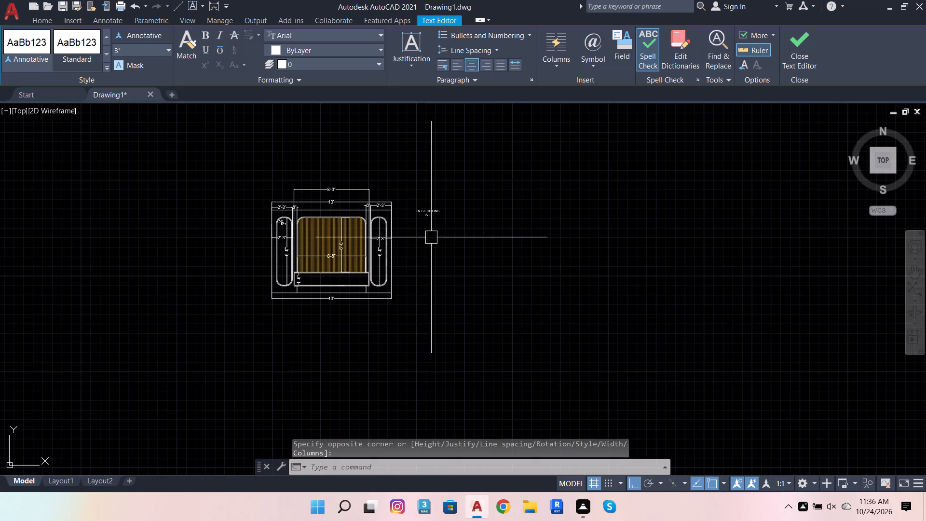
Move the FALSE CEILING LVL note horizontally closer to the elevation's right edge.
scroll(416, 217, "up", 4)
left_click(433, 191)
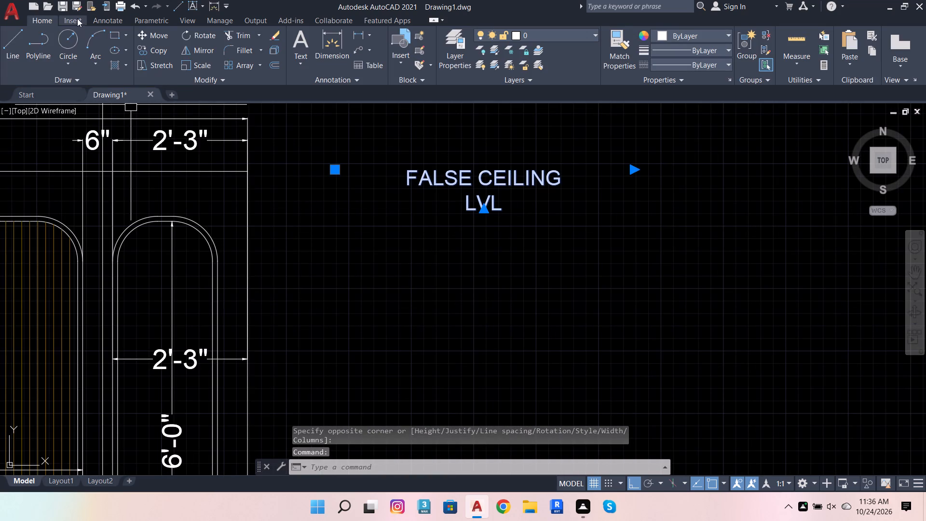
left_click(149, 30)
left_click(414, 160)
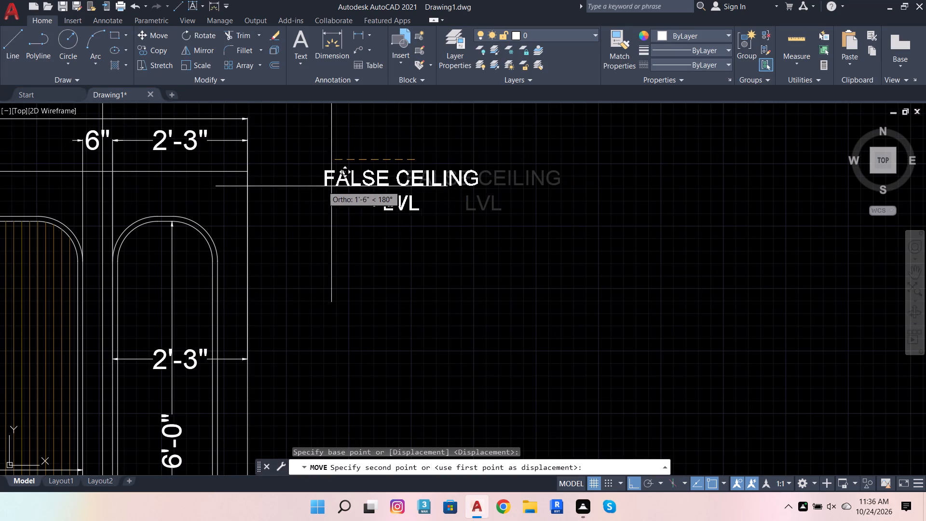
left_click(316, 181)
Add centre-aligned multiline text below the FALSE CEILING LVL note reading 1" THK MOULDING, with AS/DESIGN on a second line.
left_click(302, 40)
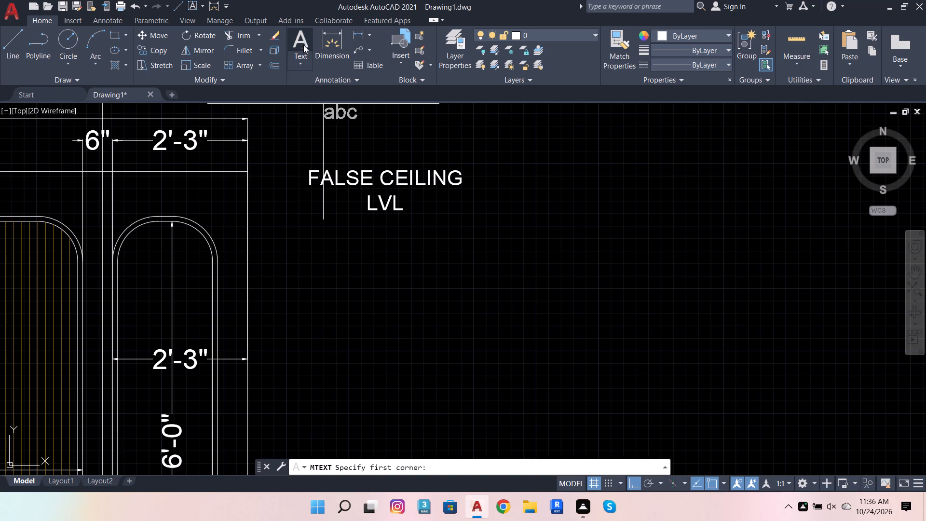
left_click(287, 237)
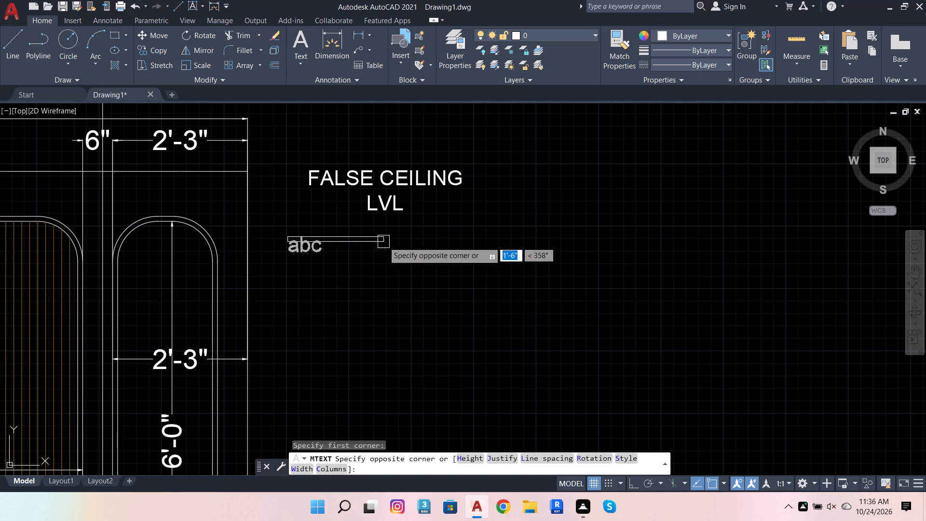
left_click(518, 264)
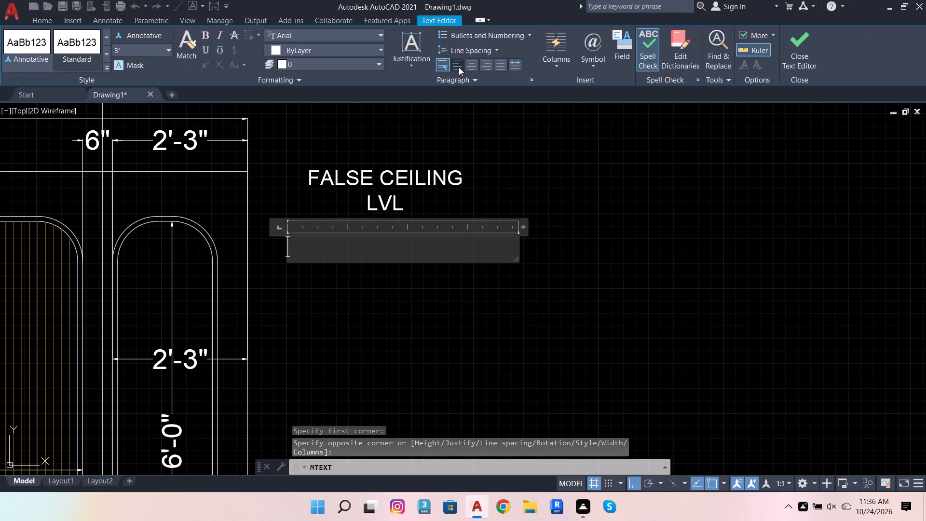
left_click(469, 62)
left_click(418, 258)
scroll(403, 254, "up", 3)
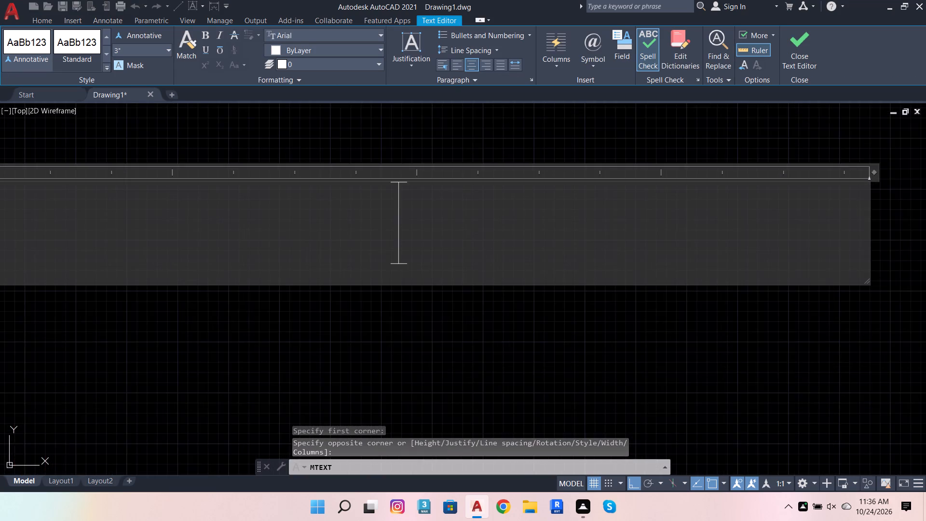
scroll(432, 248, "down", 2)
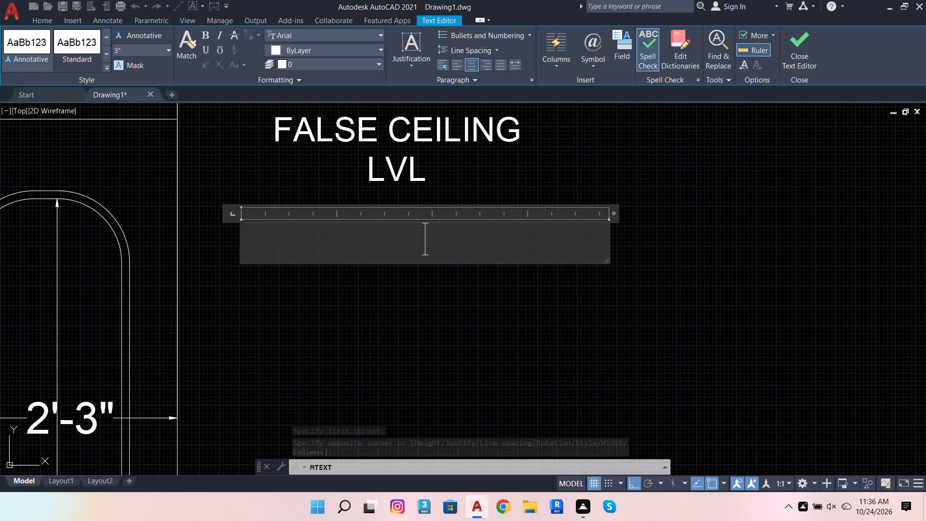
type("1\"")
key("space")
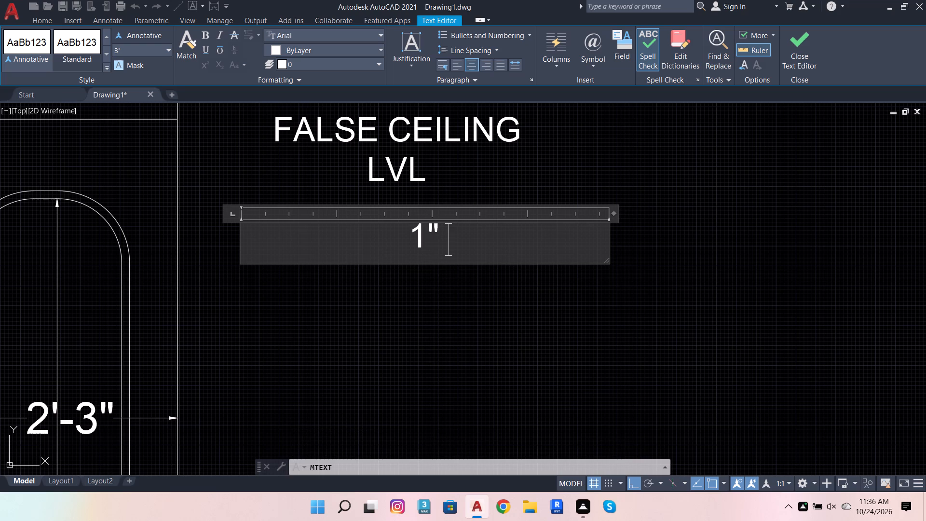
type("THK")
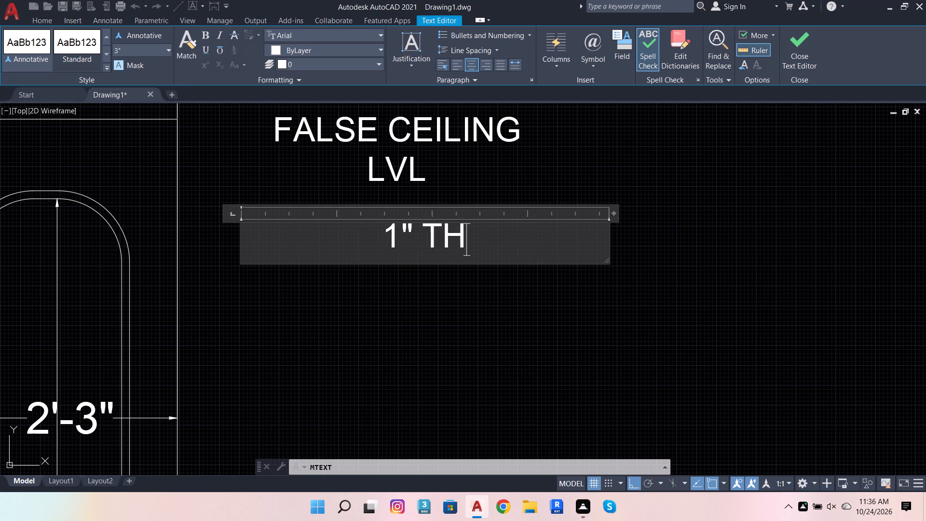
key("space")
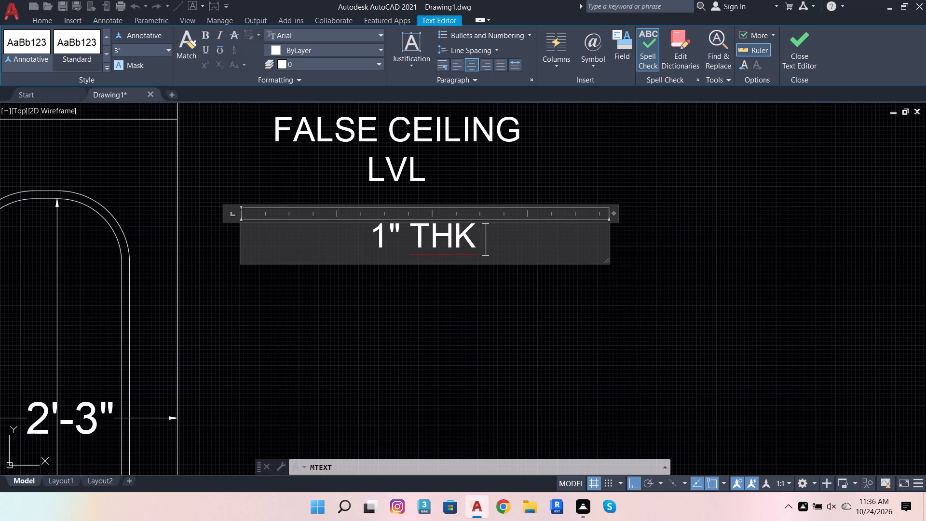
type("MO")
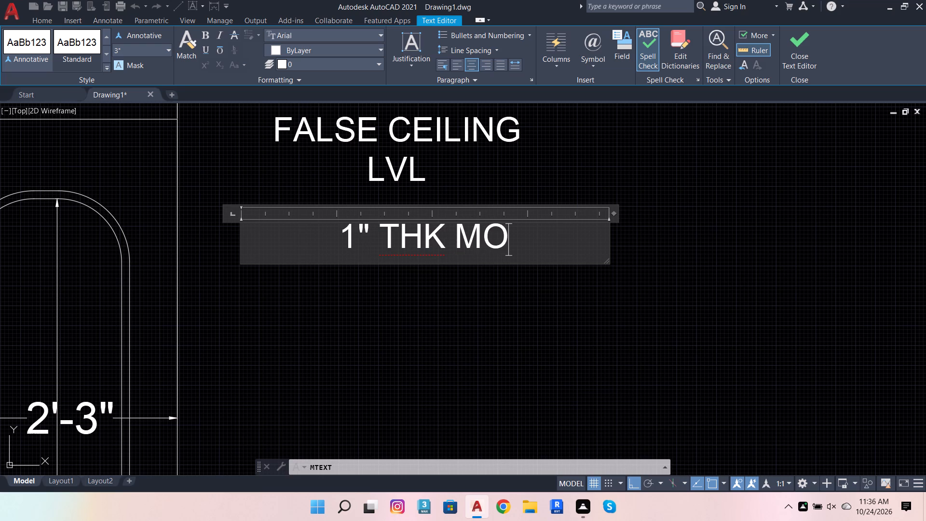
type("UL")
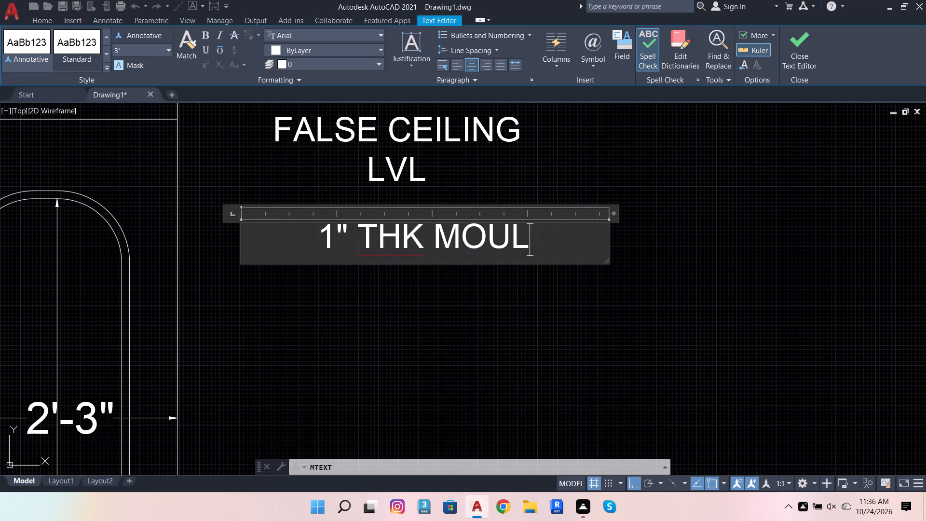
type("DING")
key("Return")
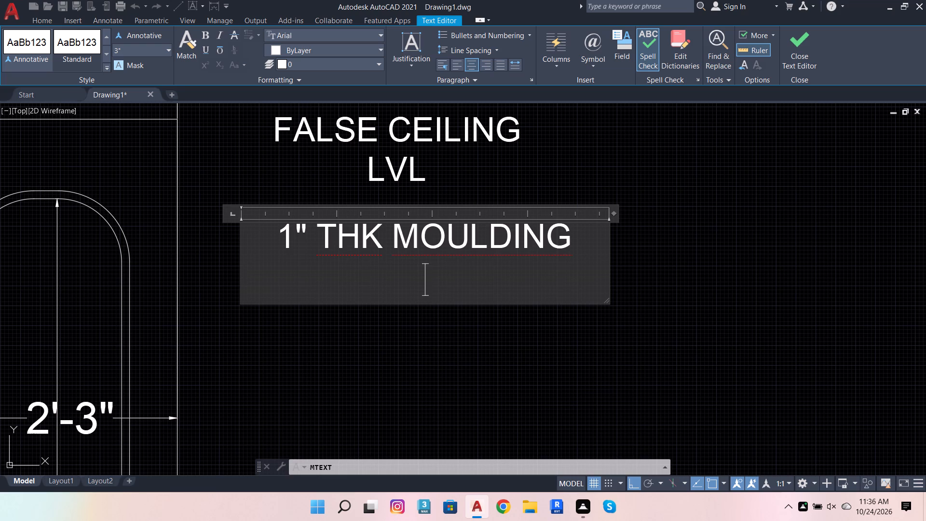
type("AS/")
type("DESIGN")
scroll(467, 234, "down", 2)
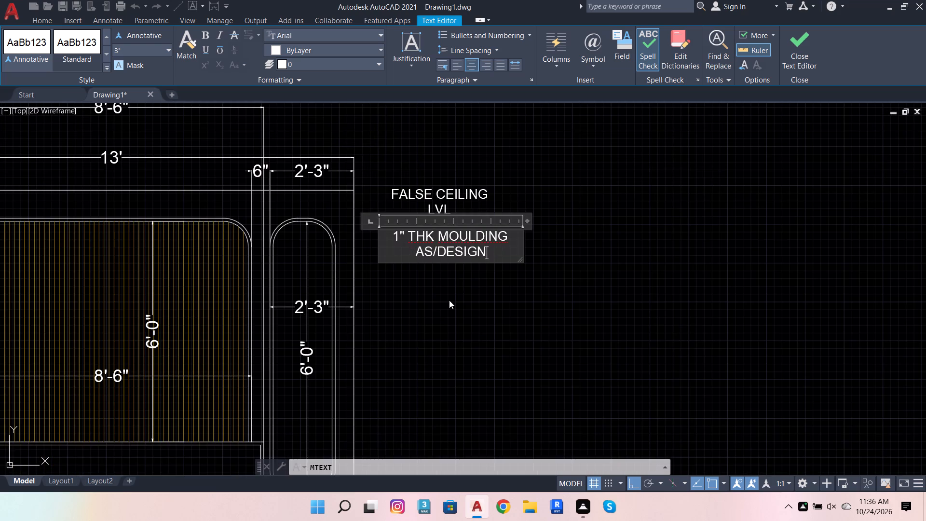
left_click(449, 300)
Add centre-aligned multiline text below the 1" THK MOULDING note reading COVE LIGHT, with AS/DESIGN on a second line.
scroll(470, 267, "up", 2)
scroll(422, 233, "down", 1)
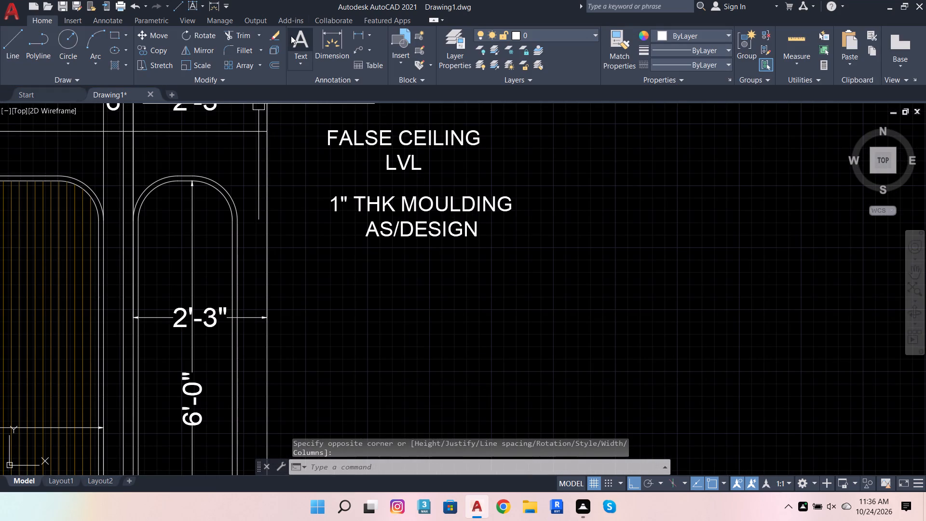
left_click(293, 36)
left_click(317, 260)
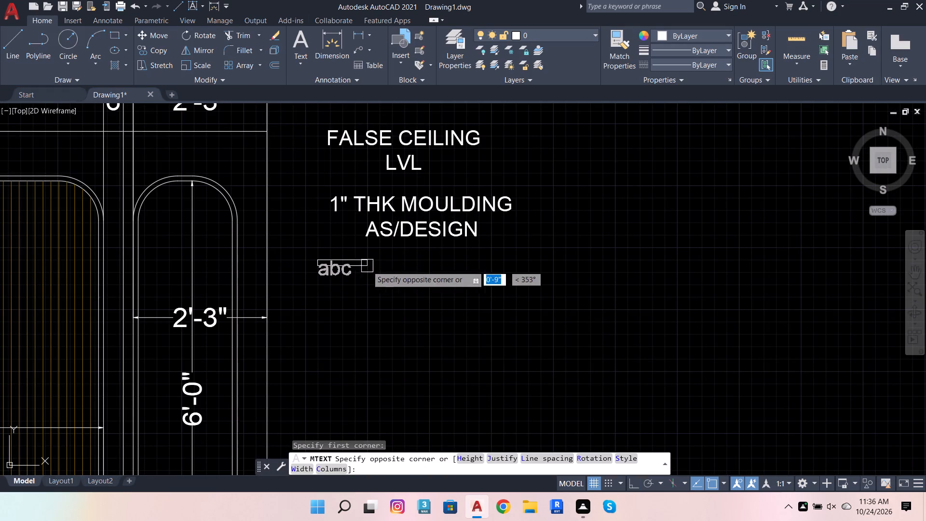
left_click(527, 282)
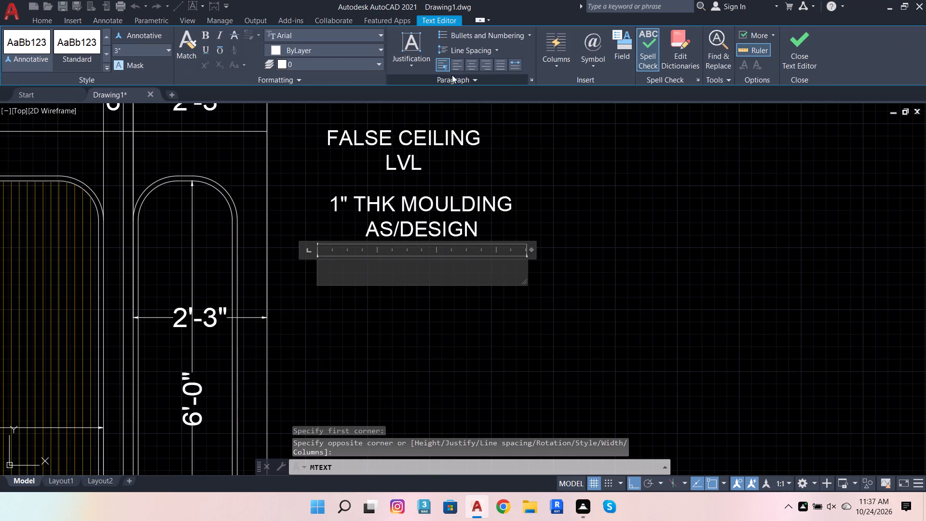
left_click(473, 62)
scroll(400, 278, "up", 2)
left_click(429, 261)
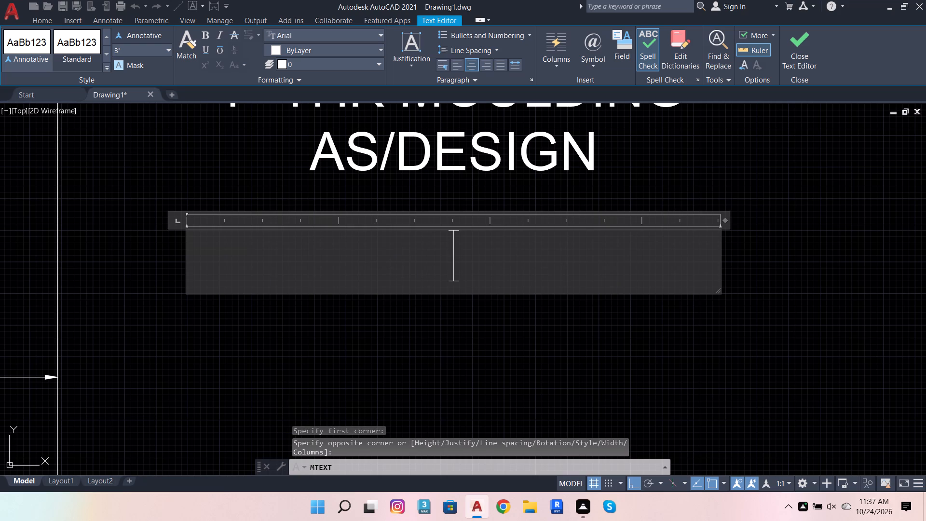
type("CO")
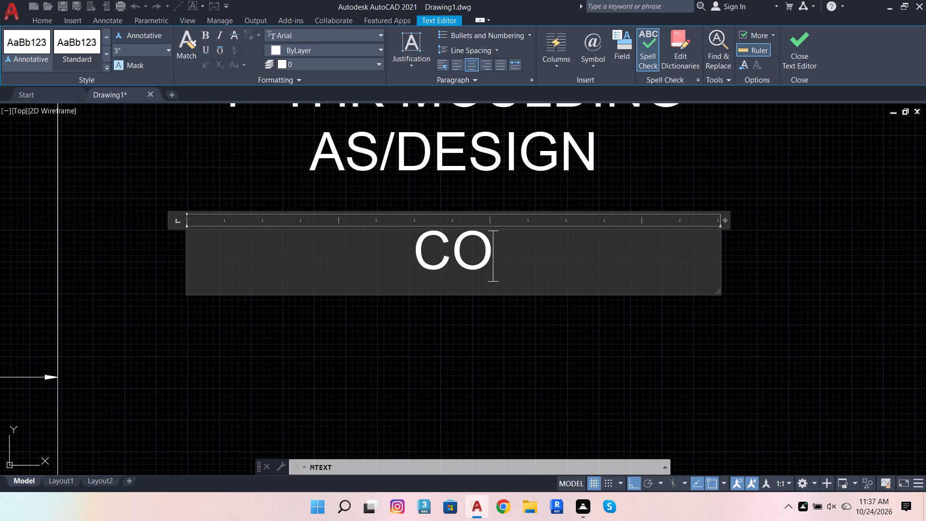
type("VE")
key("space")
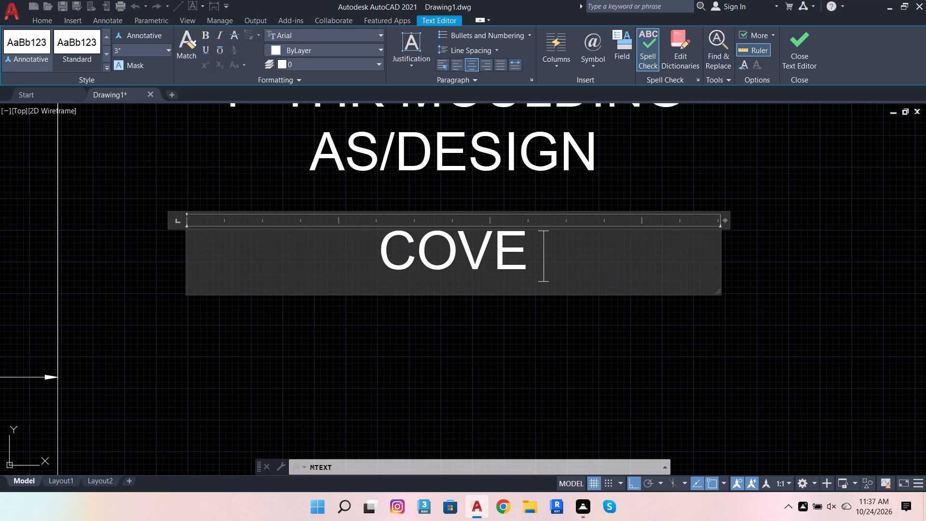
type("LIGH")
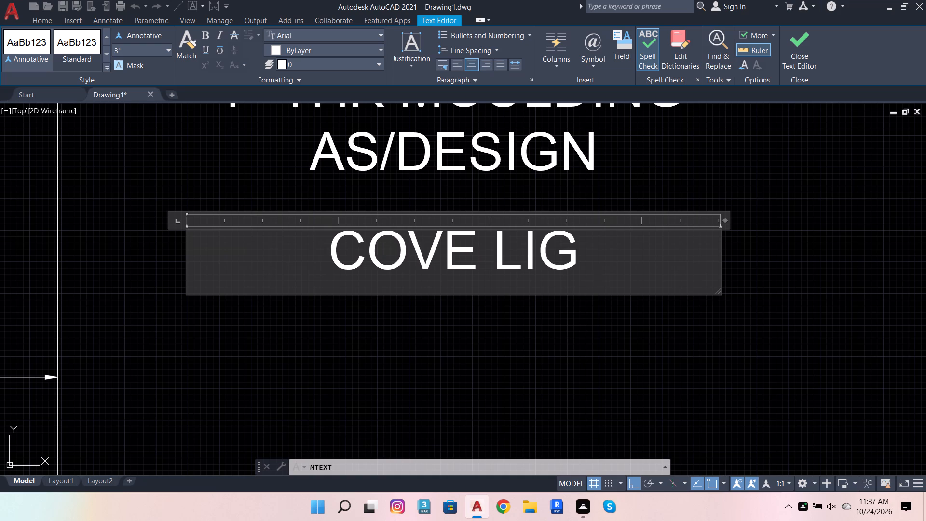
type("T")
key("space")
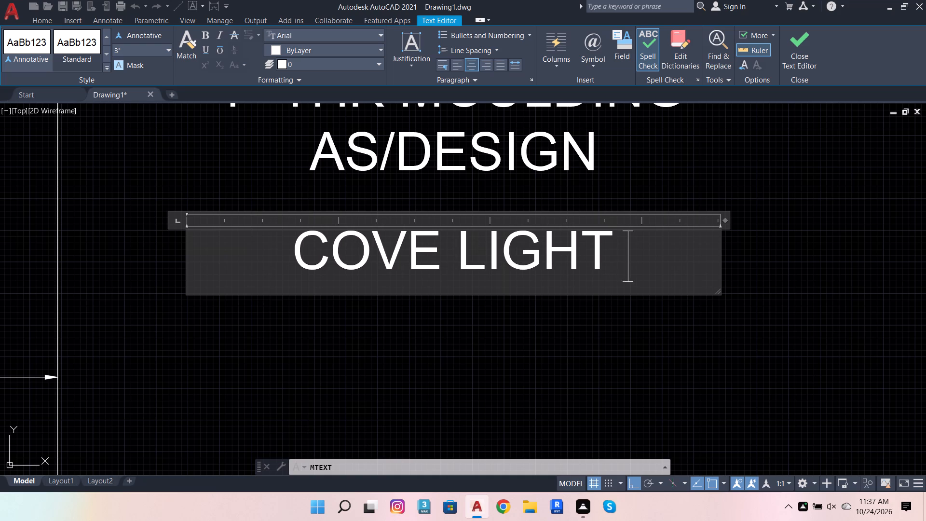
key("Return")
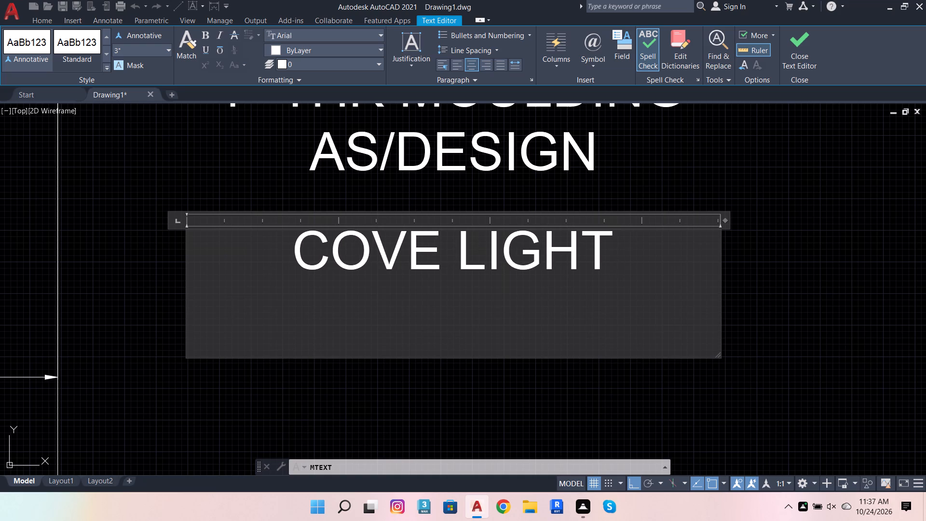
type("AS/")
key("space")
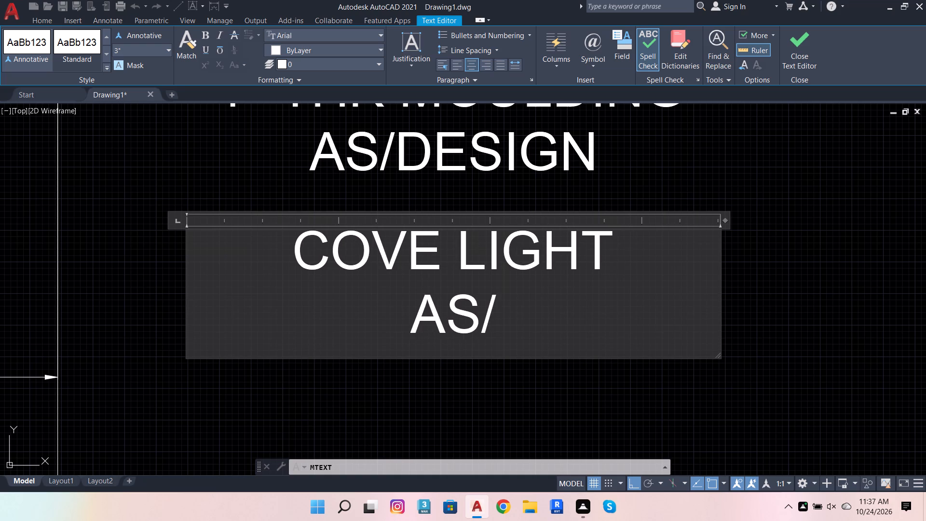
key("BackSpace")
type("DESIGN")
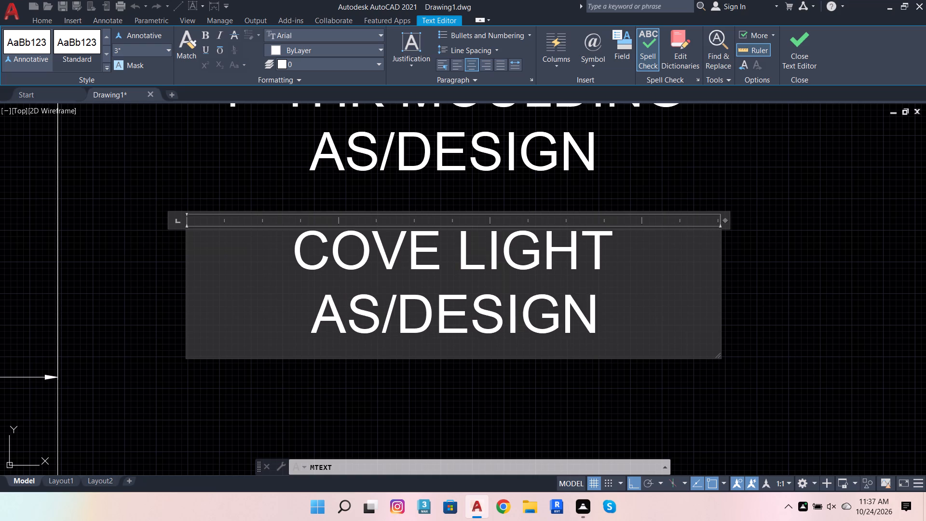
scroll(424, 261, "down", 3)
left_click(410, 298)
scroll(437, 268, "up", 2)
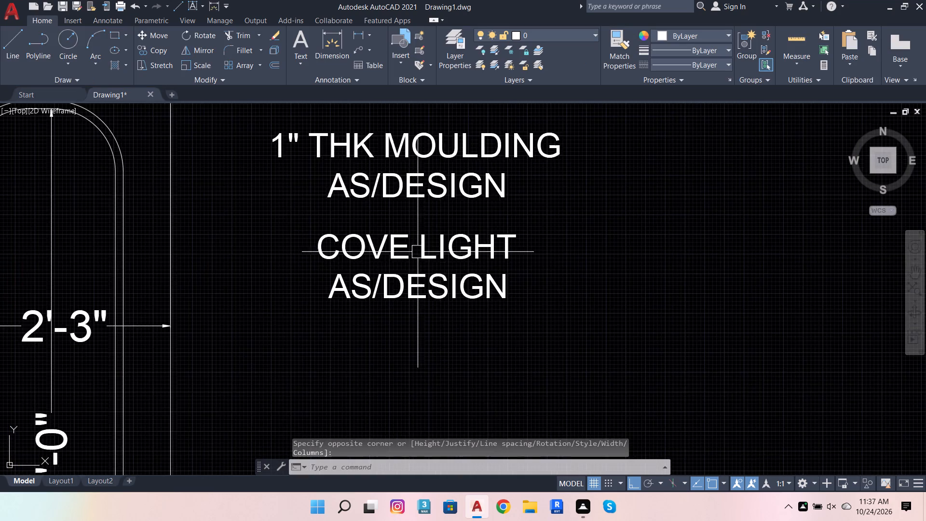
Move the COVE LIGHT AS/DESIGN note horizontally about 3" closer to the elevation.
scroll(377, 226, "down", 2)
scroll(377, 247, "up", 1)
left_click(374, 237)
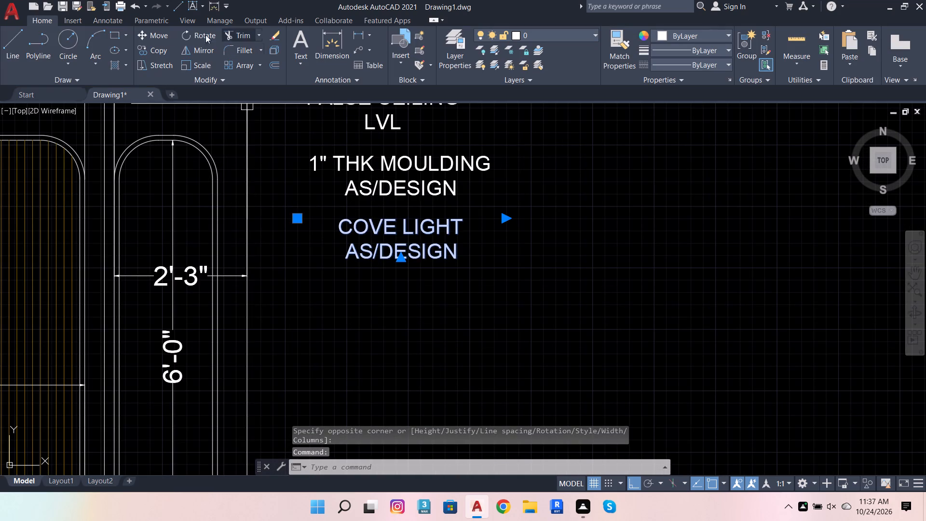
left_click(166, 32)
left_click(352, 224)
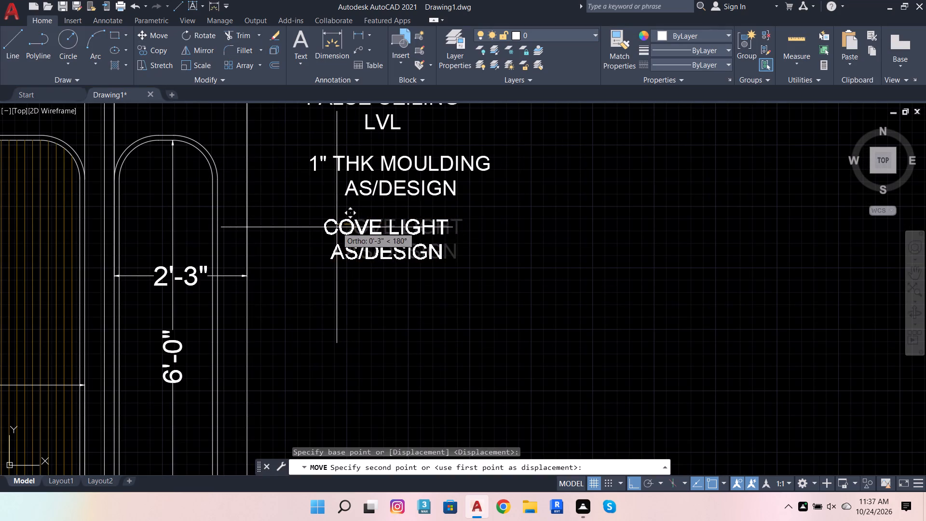
left_click(337, 227)
Add centre-aligned multiline text below the COVE LIGHT note reading PAINT, with AS/SELECTION on a second line.
left_click(301, 44)
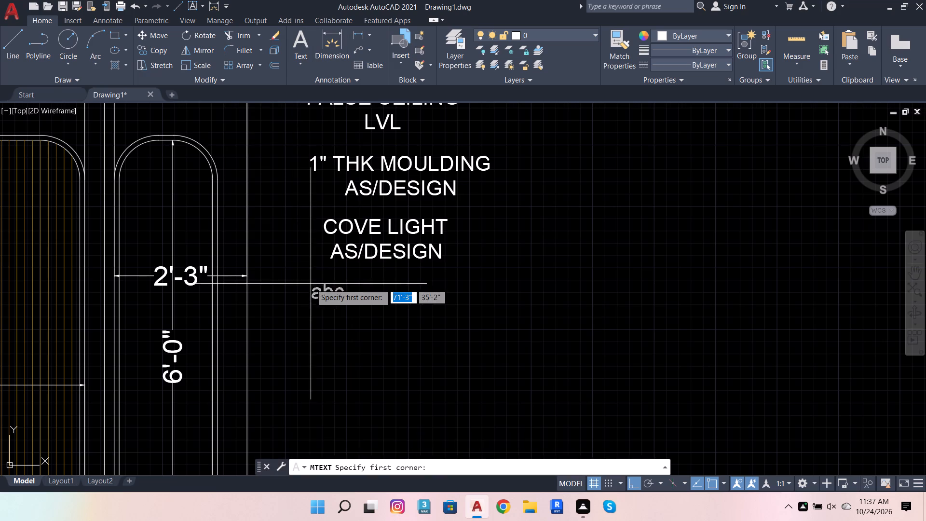
scroll(311, 284, "up", 1)
left_click(271, 276)
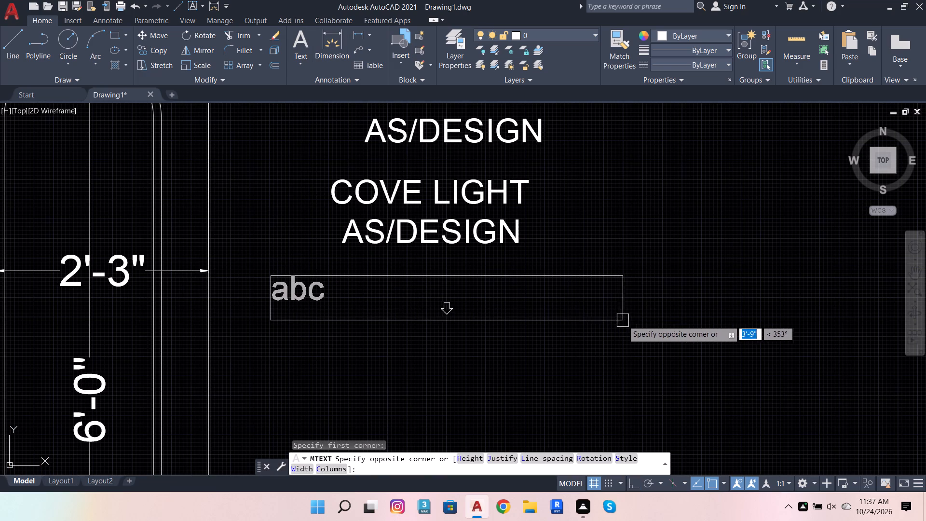
left_click(626, 320)
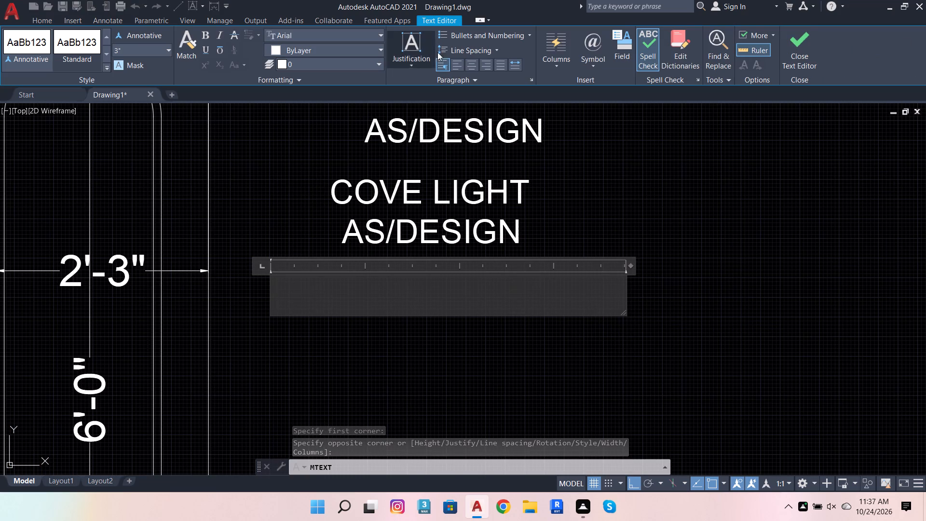
left_click(470, 64)
left_click(482, 278)
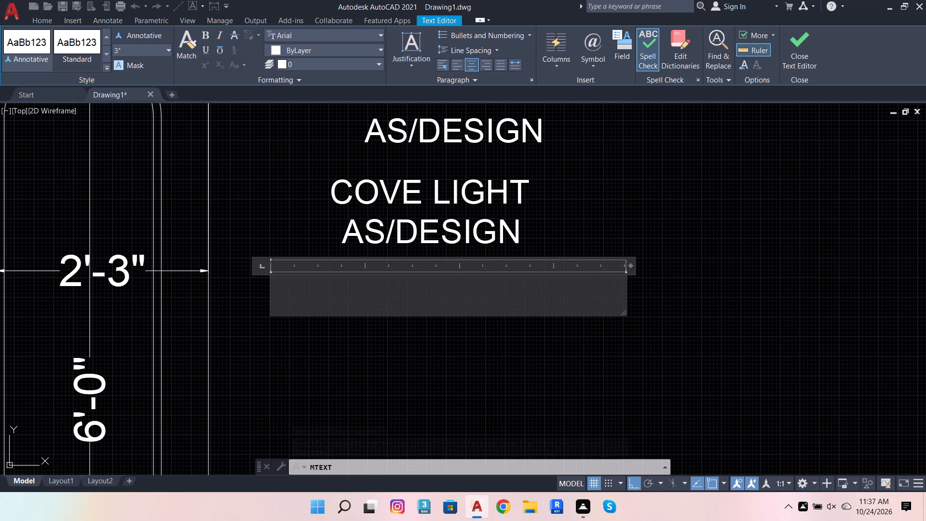
scroll(453, 307, "up", 1)
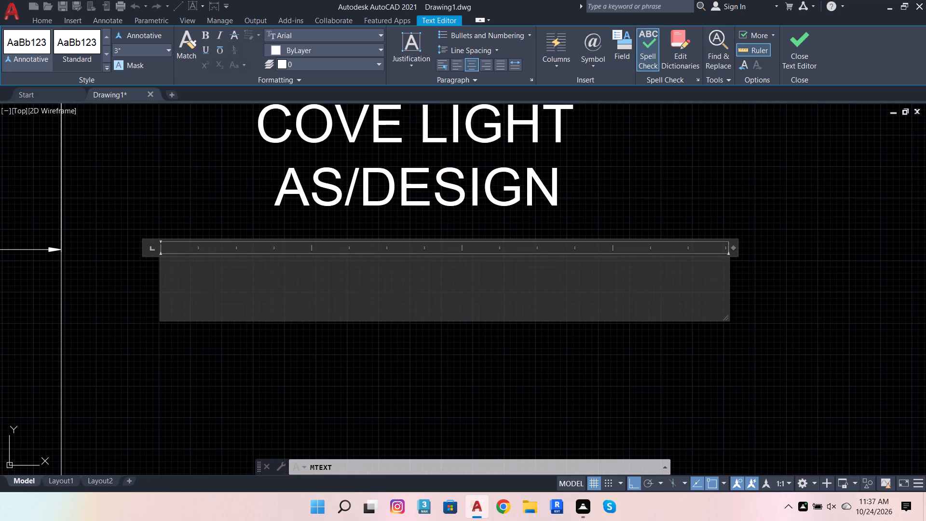
type("PAINT")
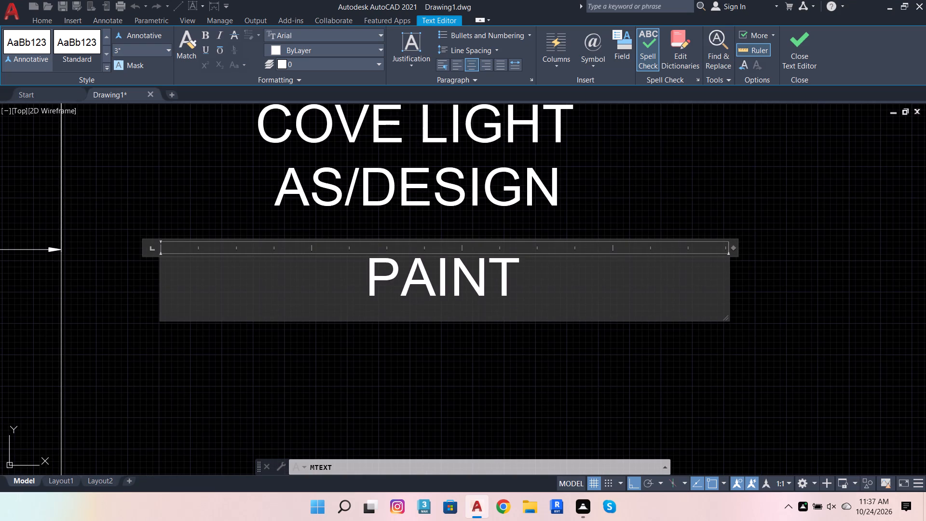
key("Return")
type("AS/")
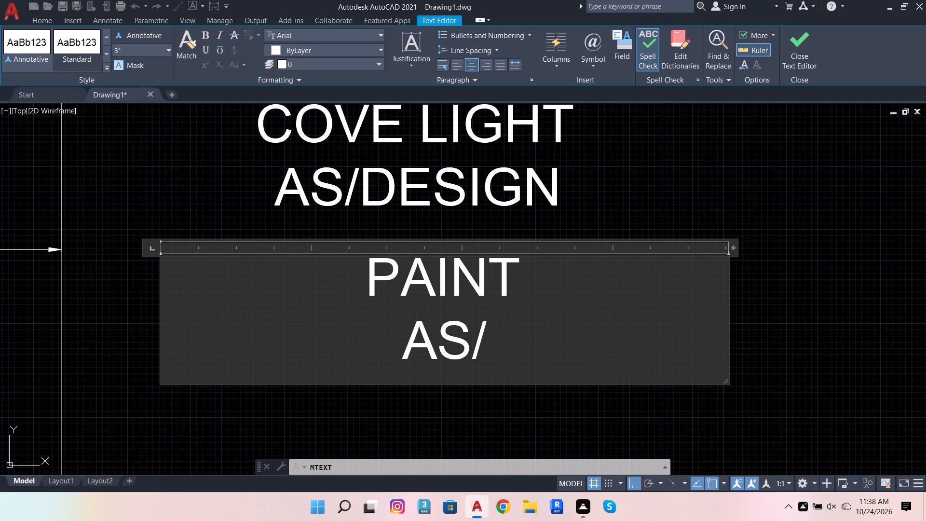
type("SEL")
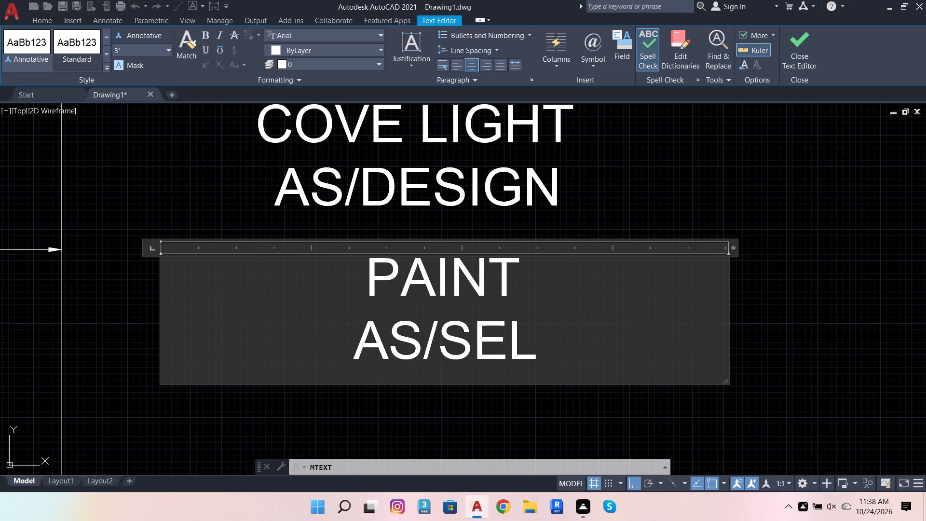
type("ECTIO")
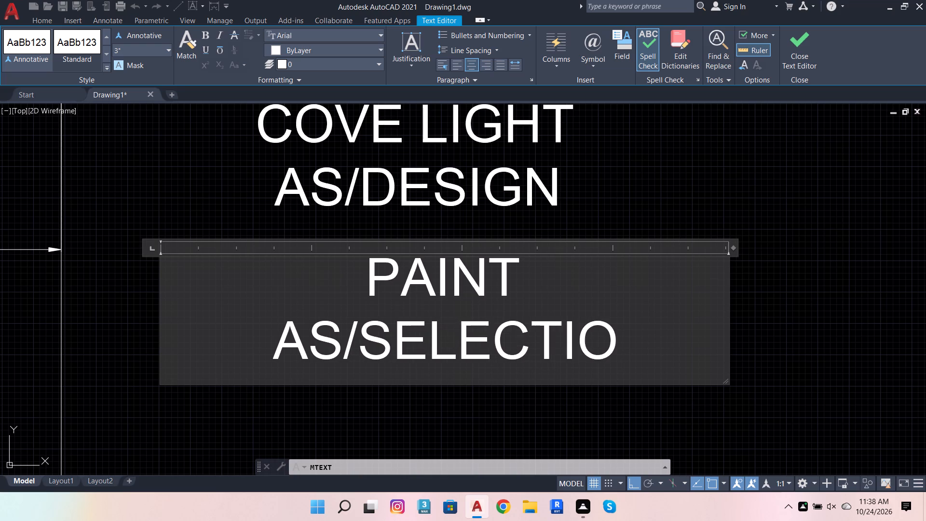
key("n")
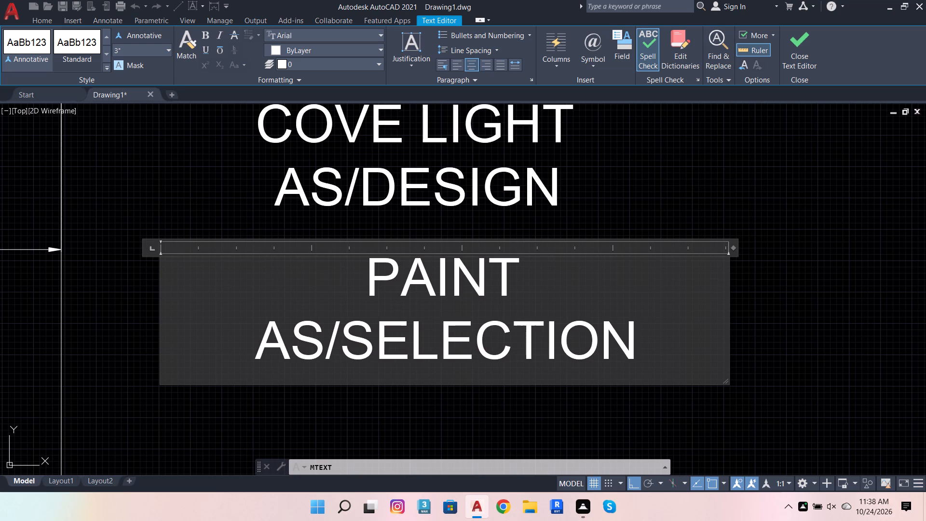
scroll(465, 297, "down", 3)
left_click(444, 363)
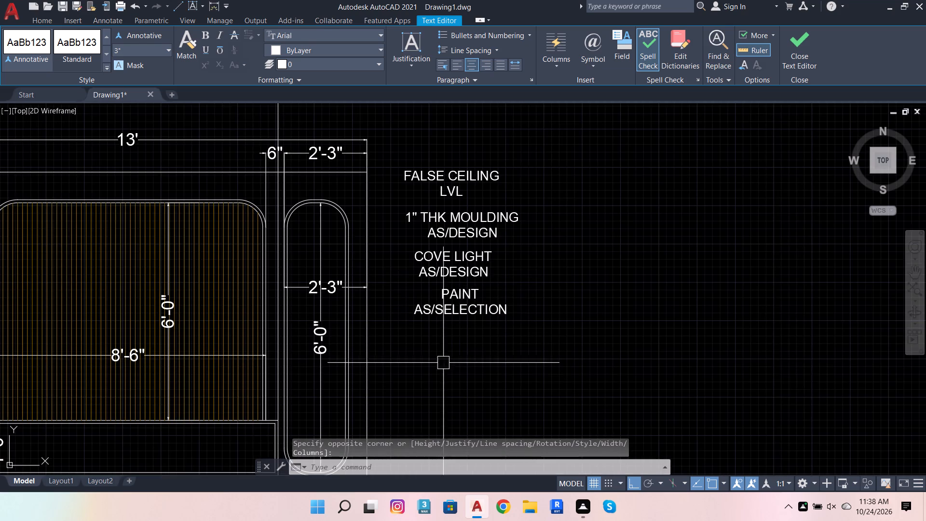
Add centre-aligned multiline text below the PAINT note reading FLUTED PANEL, with AS/DESIGN on a second line.
scroll(503, 334, "up", 2)
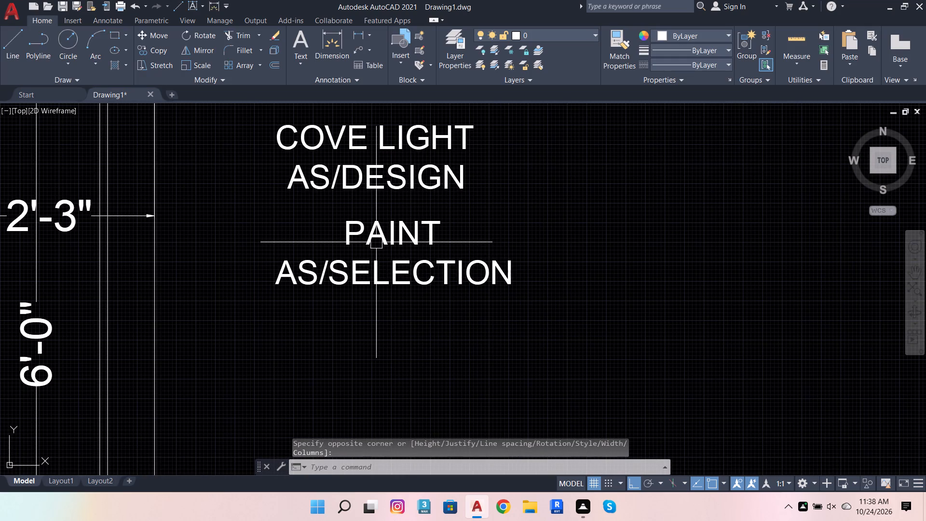
left_click(300, 31)
scroll(328, 160, "down", 3)
scroll(327, 226, "up", 1)
left_click(290, 203)
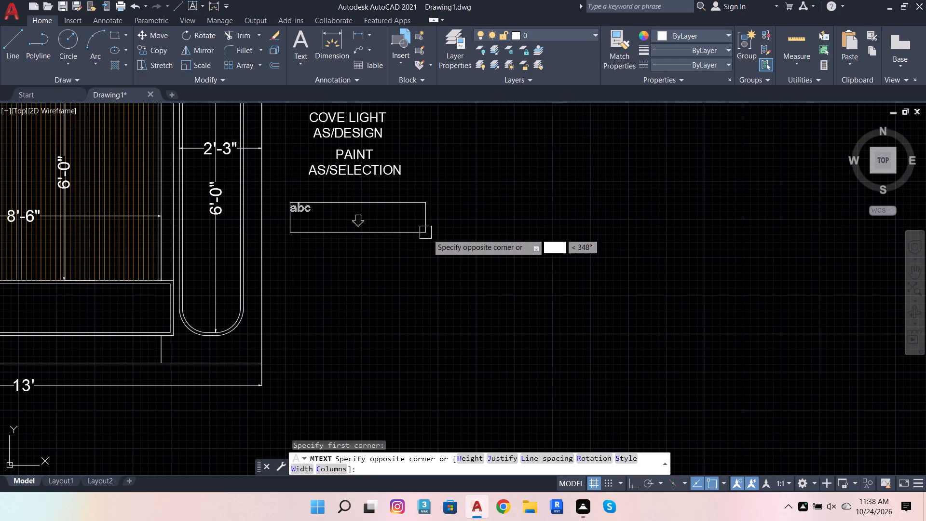
left_click(456, 235)
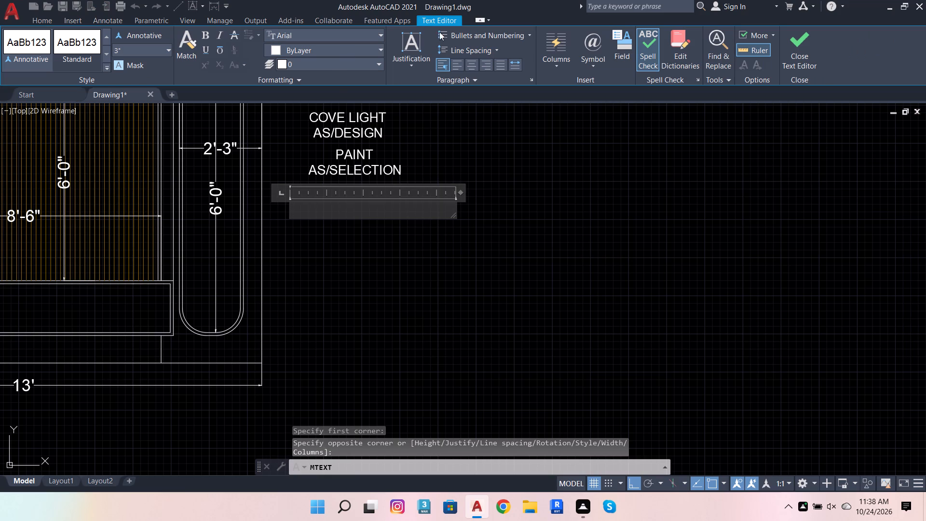
left_click(466, 69)
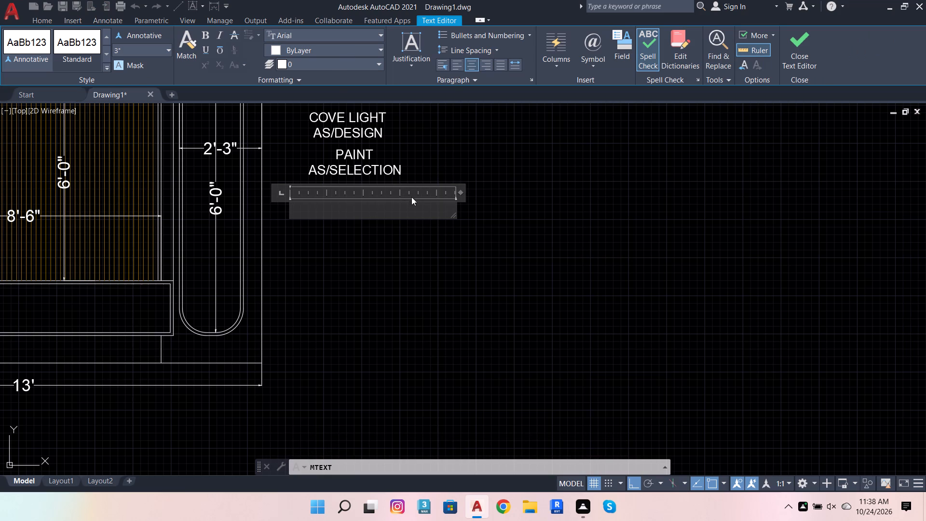
left_click(367, 213)
type("FLU")
type("TED")
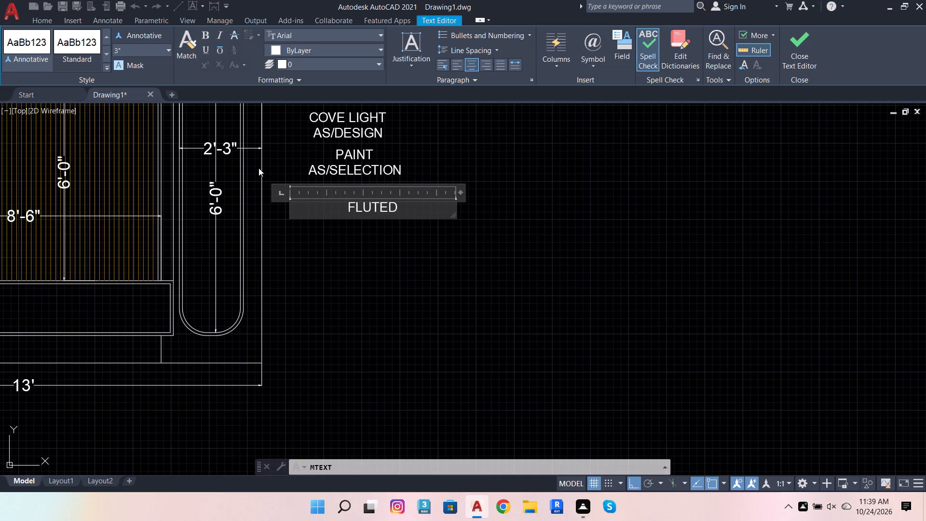
key("space")
type("PANEL")
key("space")
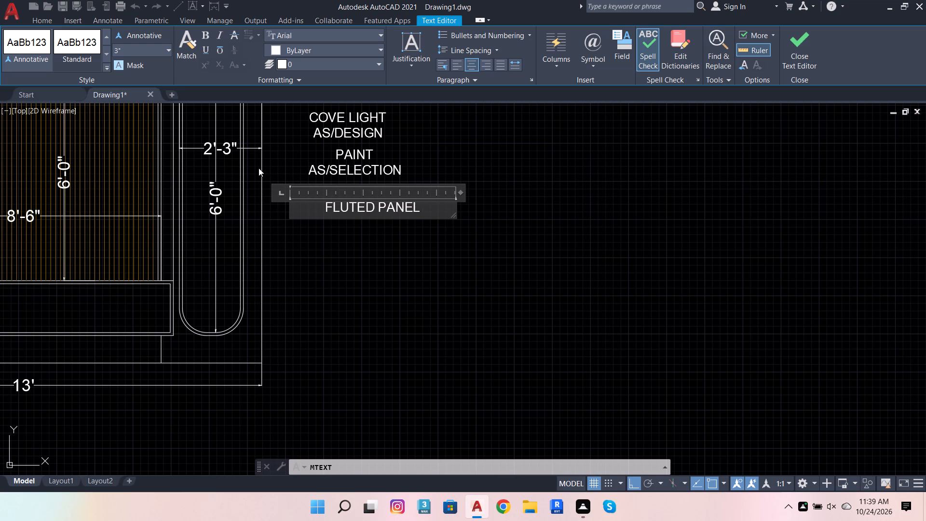
key("Return")
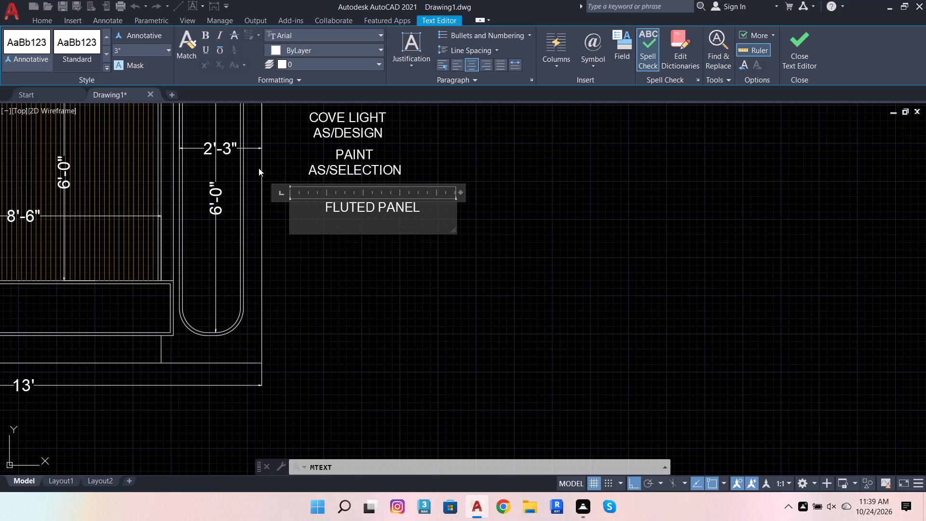
type("AS")
type("/")
key("space")
key("BackSpace")
type("DESIGN")
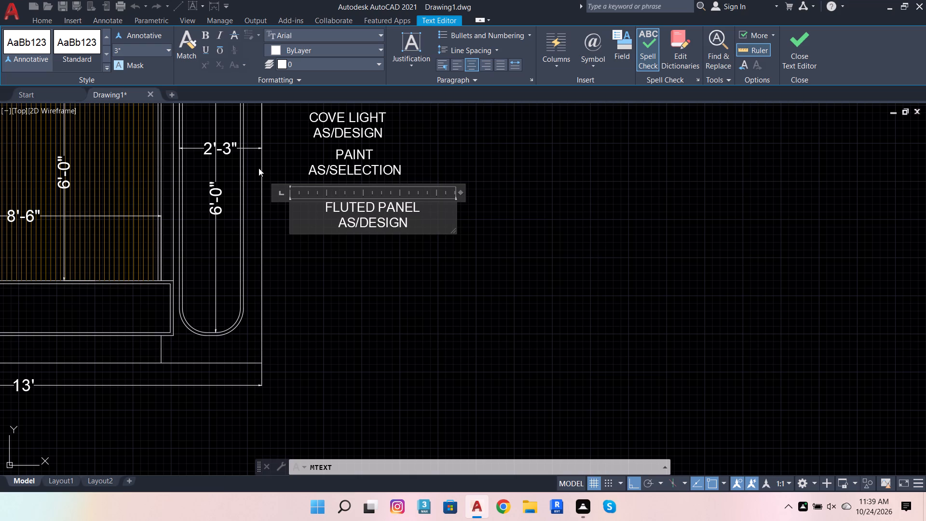
left_click(289, 273)
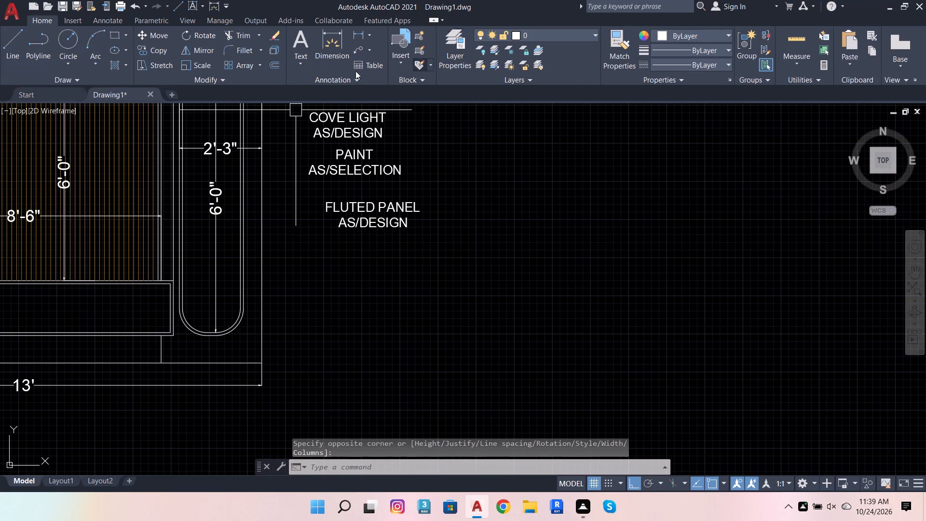
Add centre-aligned multiline text below the FLUTED PANEL note reading FLOATING TV UNIT, with AS / DESIGN on a second line.
left_click(302, 33)
left_click(290, 242)
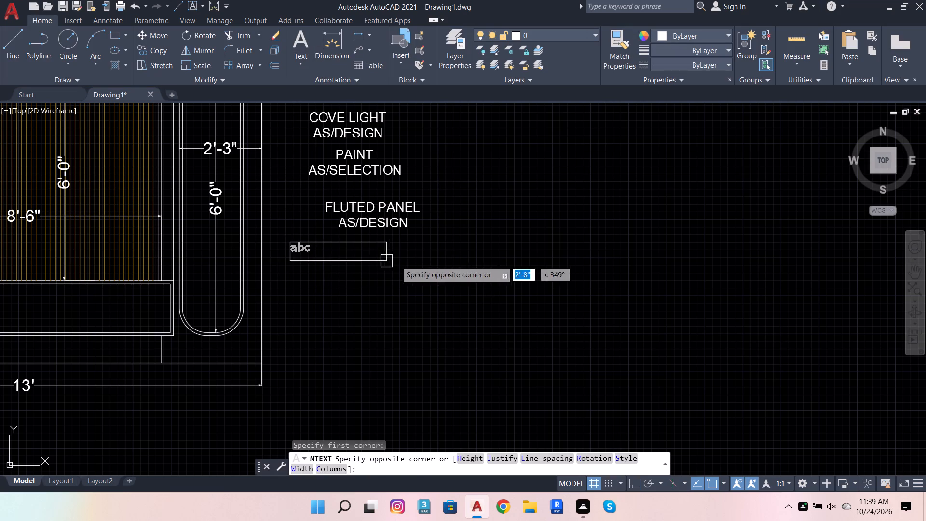
left_click(450, 266)
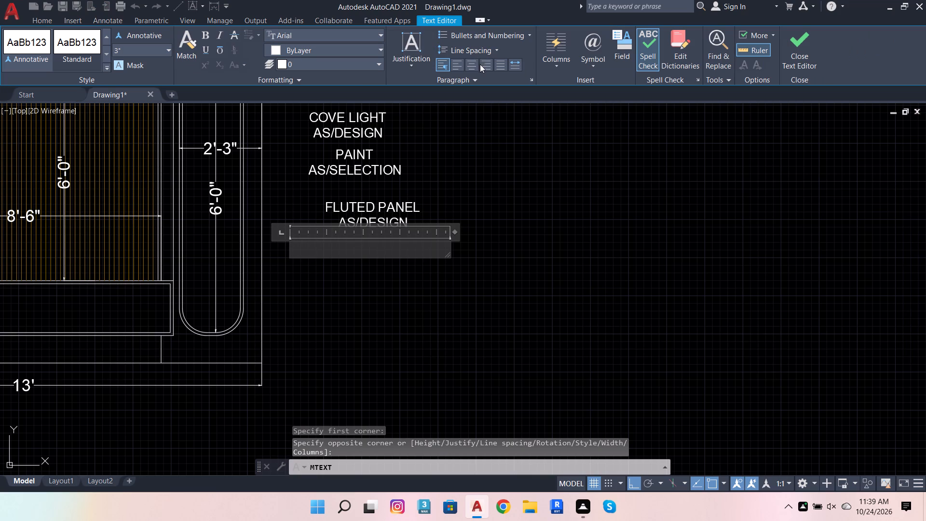
left_click(471, 63)
scroll(353, 259, "up", 2)
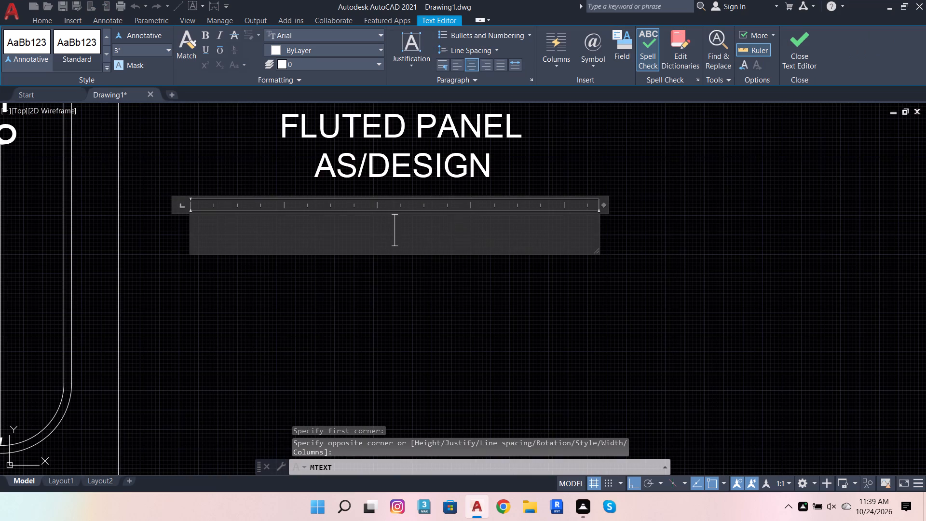
left_click(374, 233)
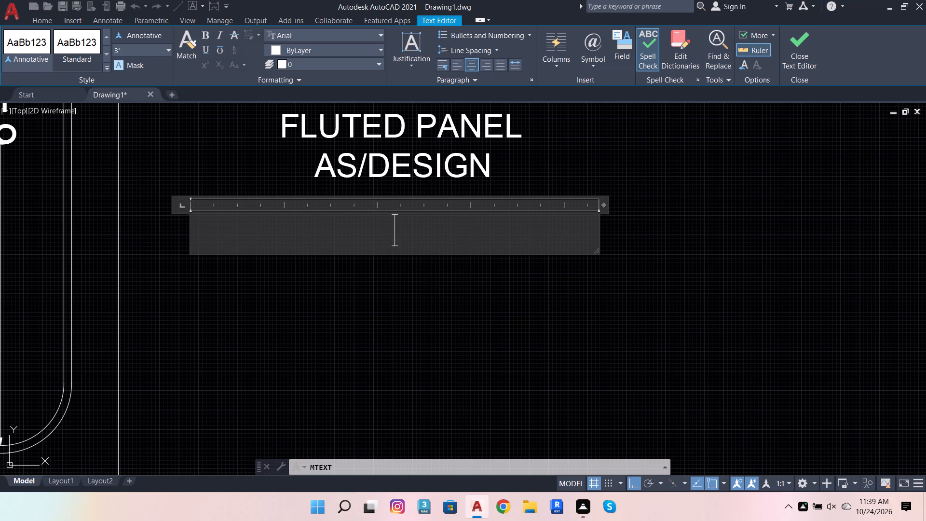
type("FLOA")
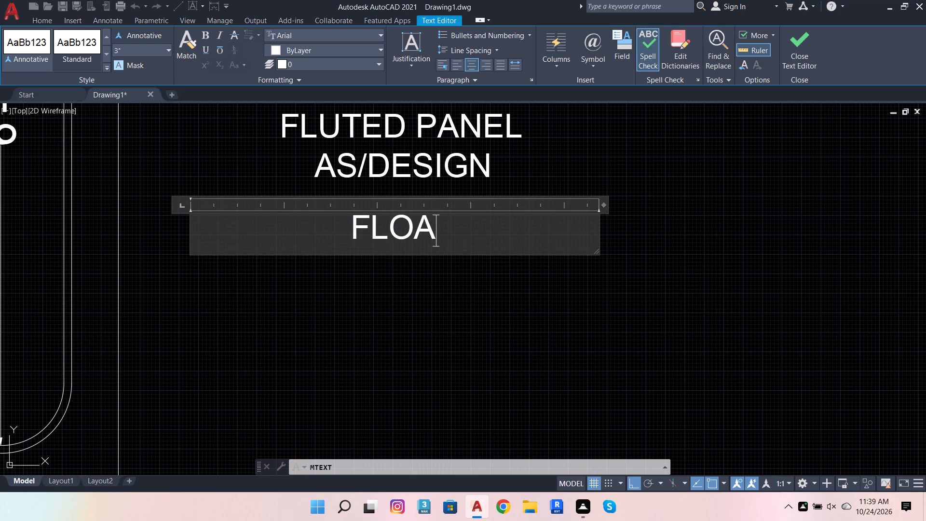
type("TING")
key("space")
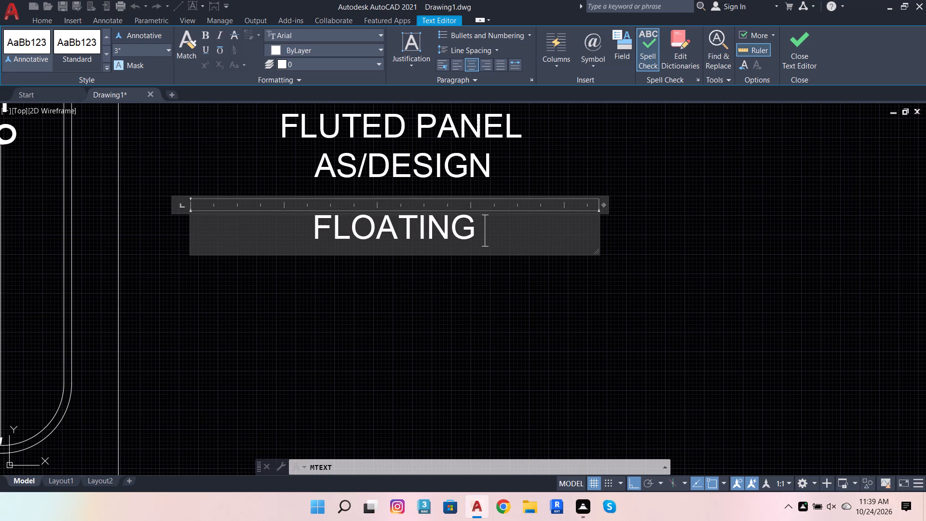
type("TV")
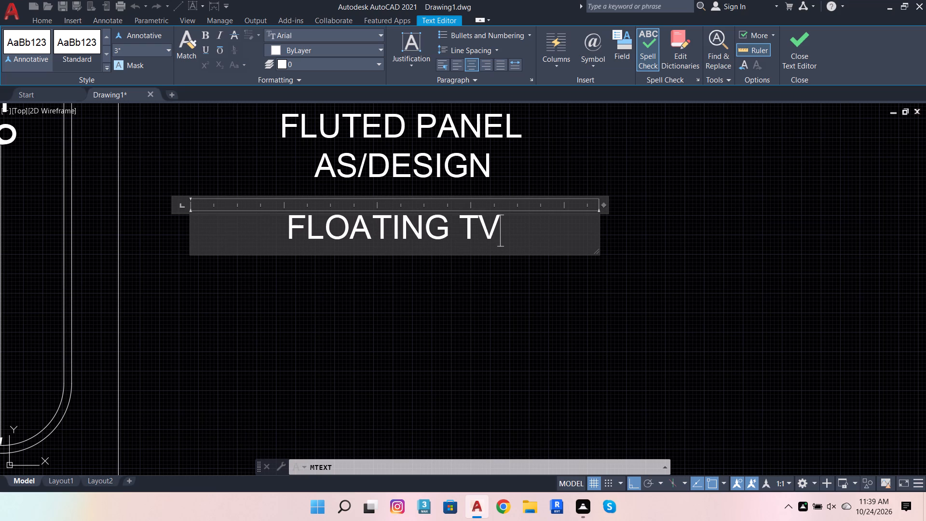
key("space")
type("UNIT")
key("space")
key("Return")
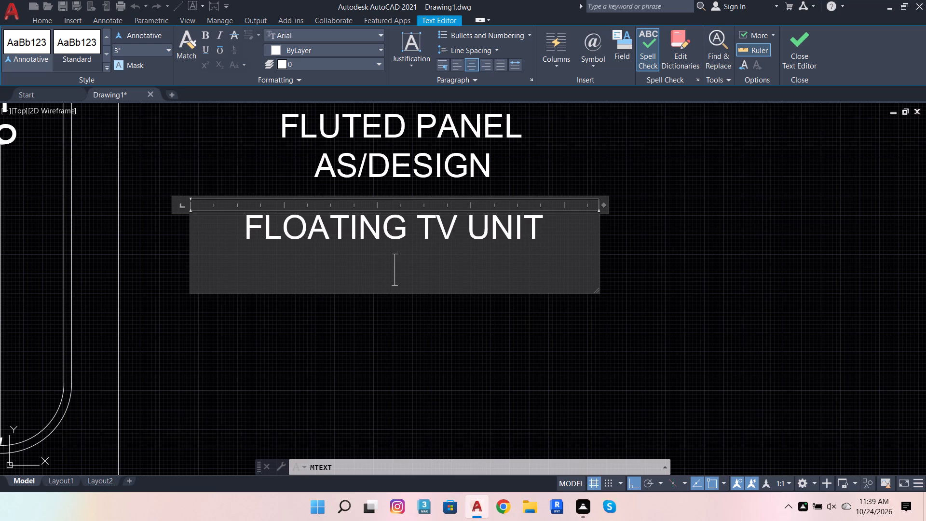
type("AS")
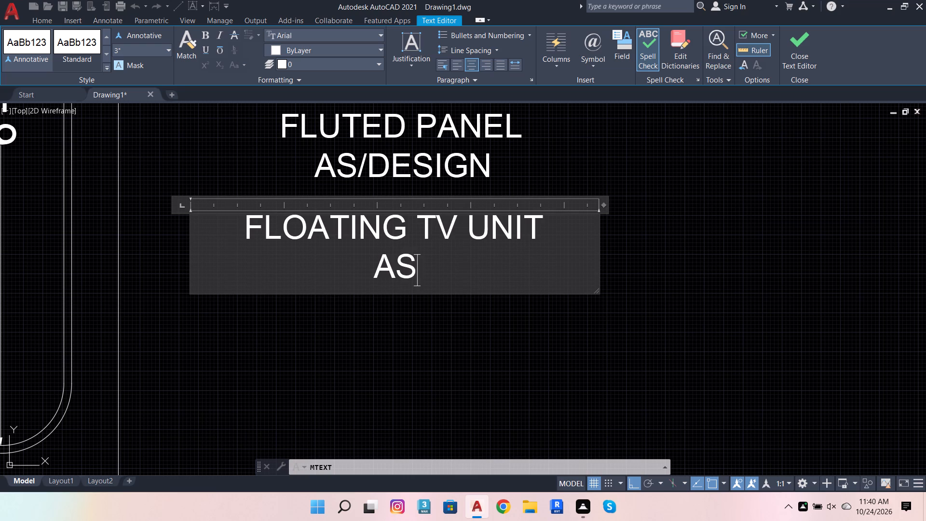
key("space")
type("/")
key("space")
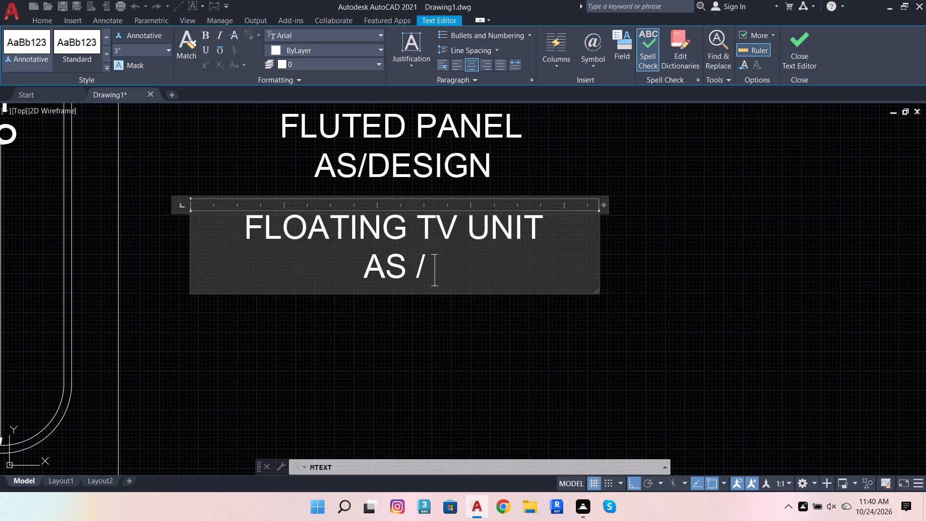
type("DESIG")
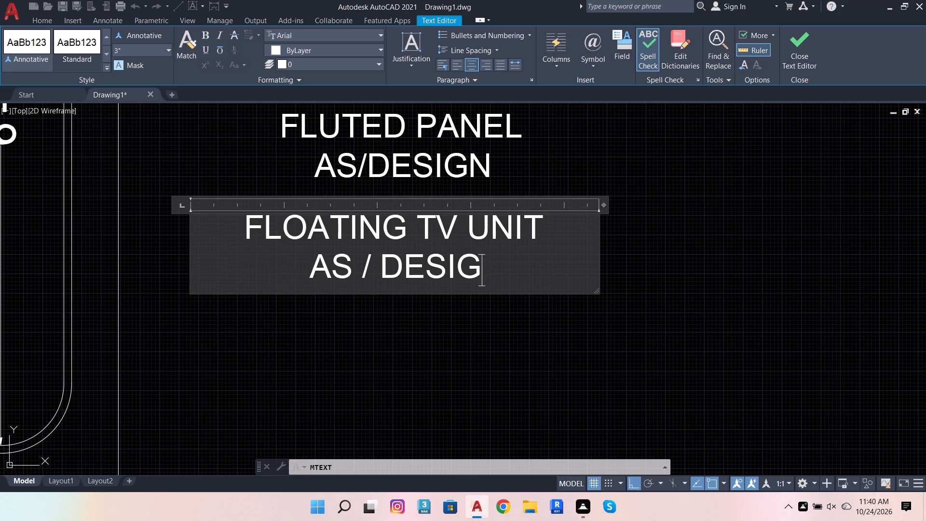
key("n")
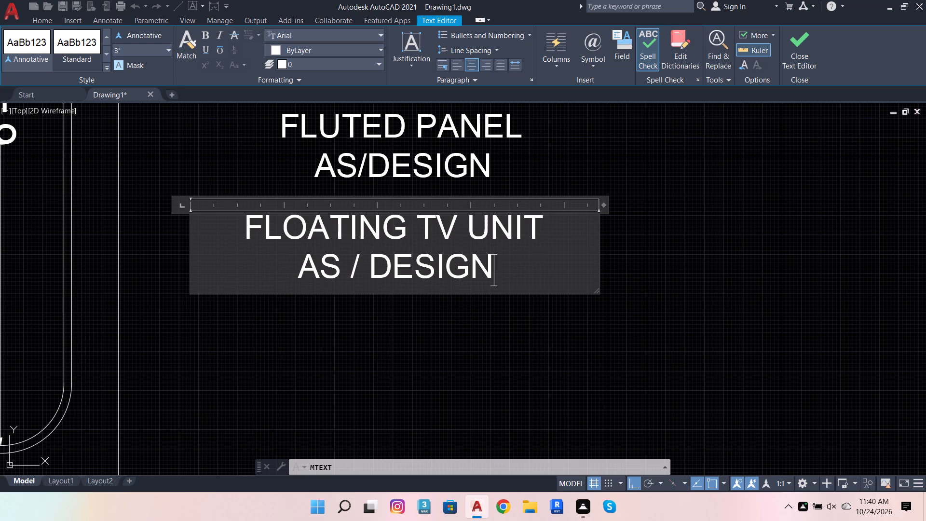
scroll(466, 257, "down", 4)
scroll(468, 288, "up", 2)
left_click(468, 288)
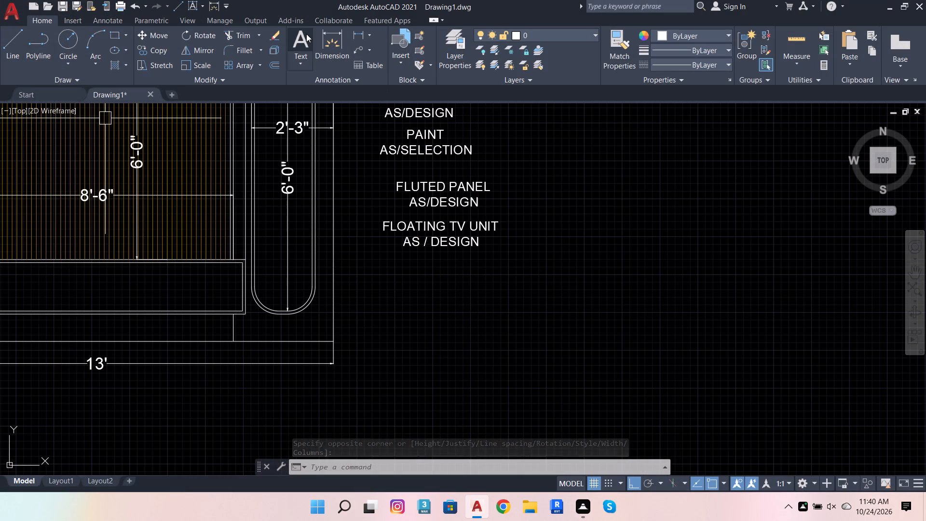
Add centre-aligned multiline text below the FLOATING TV UNIT note reading LED STRIP LIGHT, with AS/DESIGN on a second line.
left_click(306, 34)
left_click(380, 284)
left_click(555, 303)
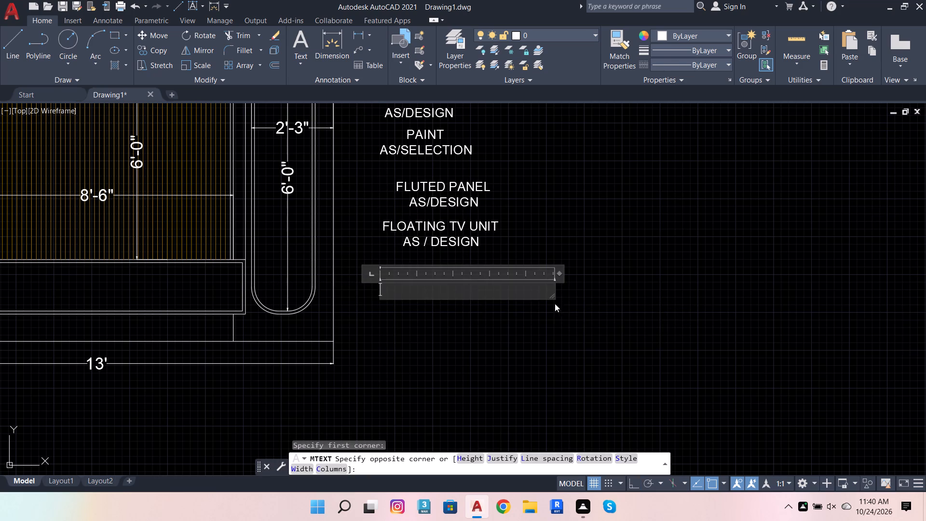
scroll(485, 287, "up", 3)
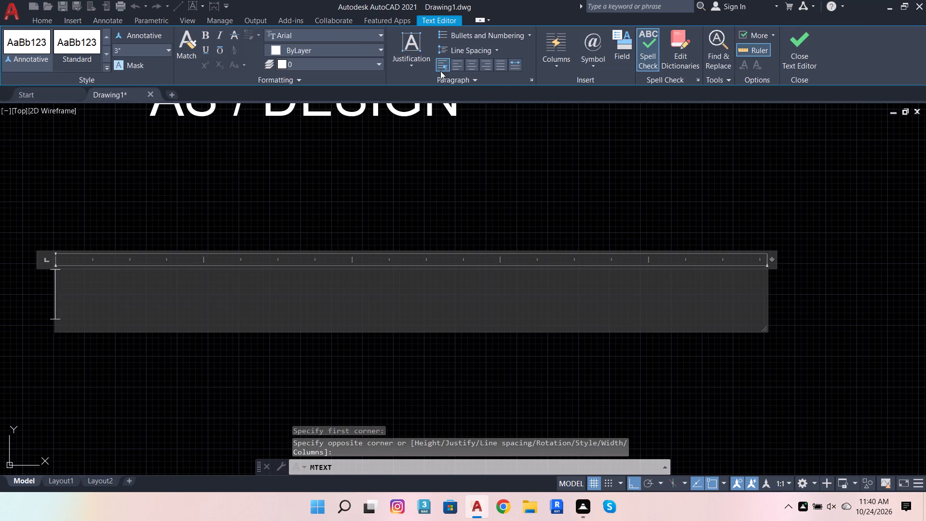
left_click(472, 68)
left_click(385, 272)
scroll(515, 260, "down", 3)
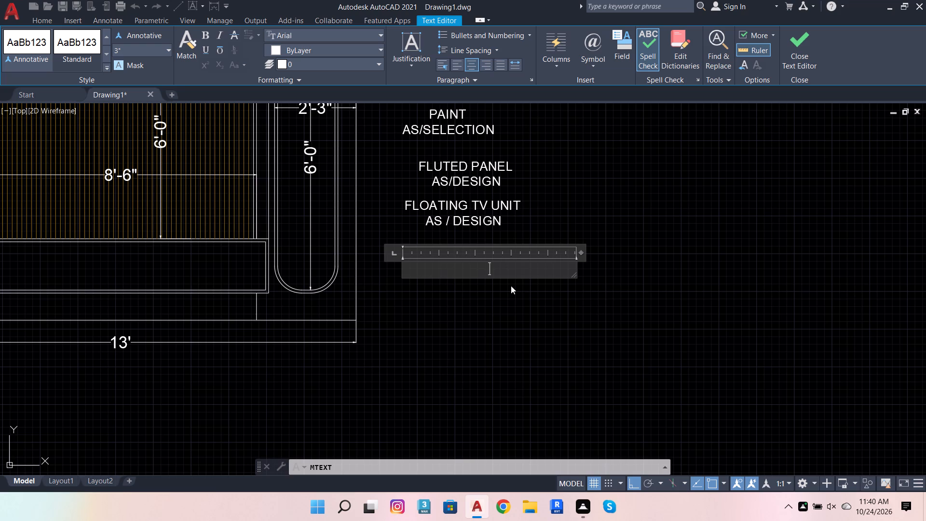
type("LED")
key("space")
type("ST")
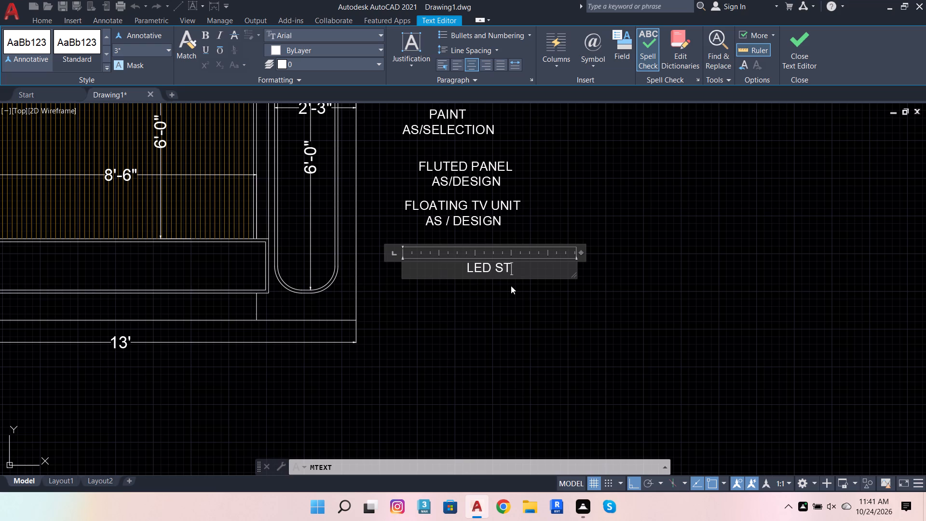
key("e")
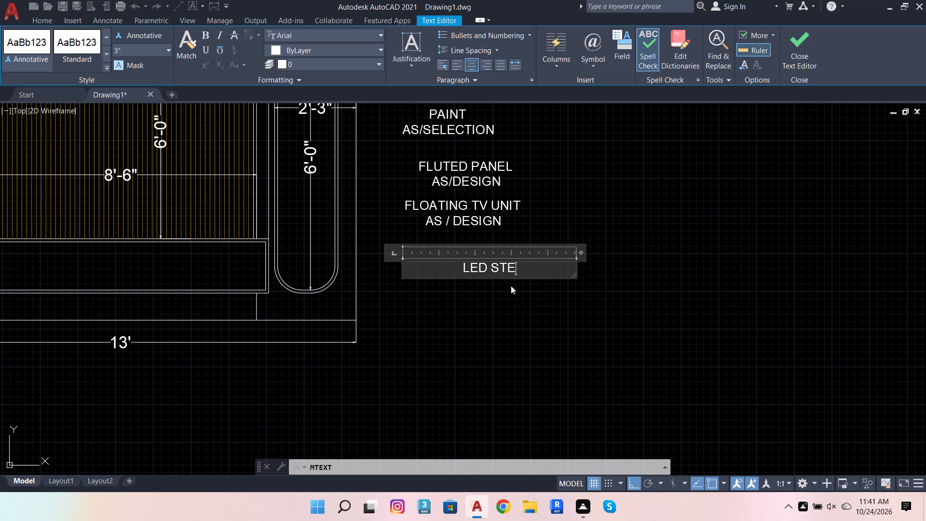
key("BackSpace")
type("RIP")
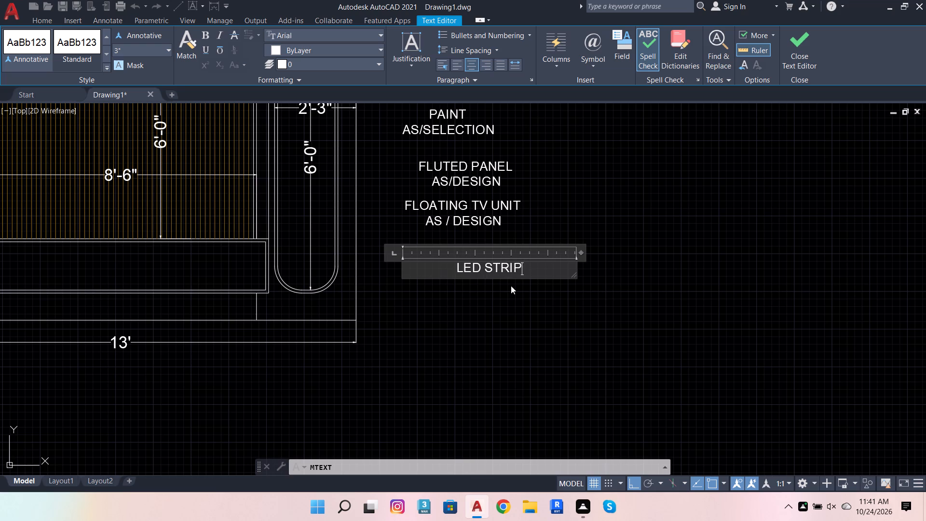
key("space")
type("LIGHT")
key("space")
key("Return")
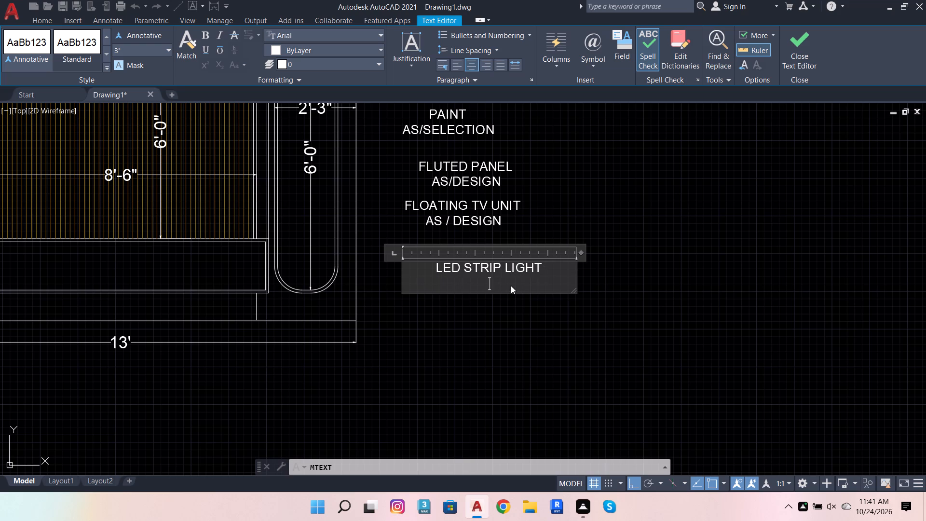
type("AS")
key("slash")
type("DES")
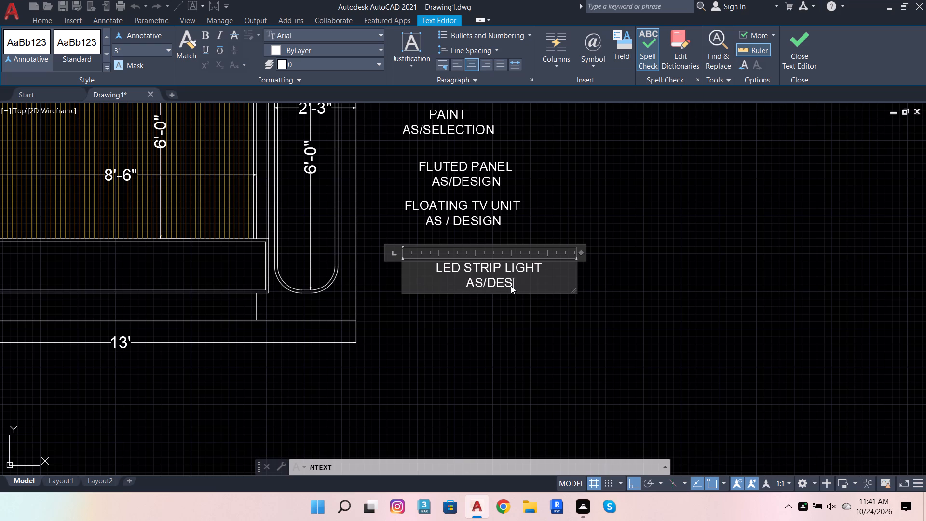
type("IGN")
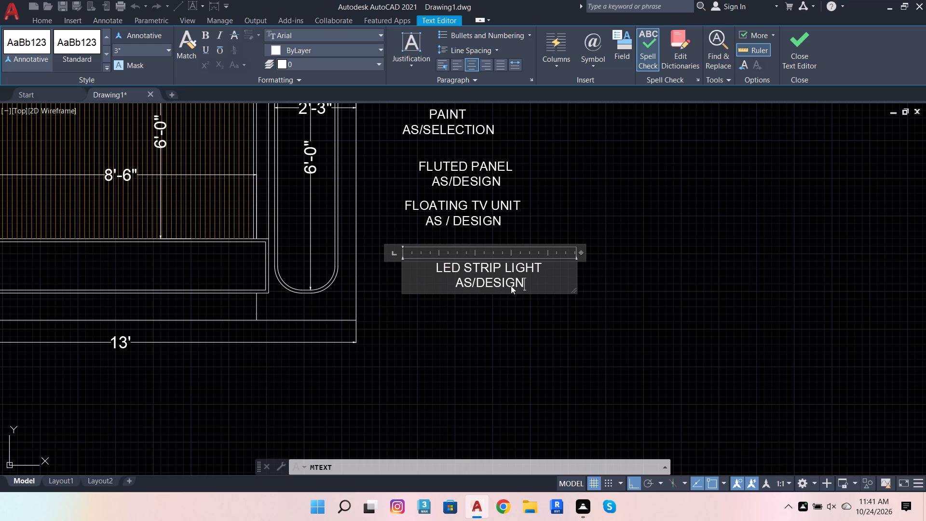
left_click(626, 339)
Move the FLOATING TV UNIT and LED STRIP LIGHT notes together horizontally closer to the elevation.
scroll(506, 278, "down", 2)
scroll(509, 276, "up", 2)
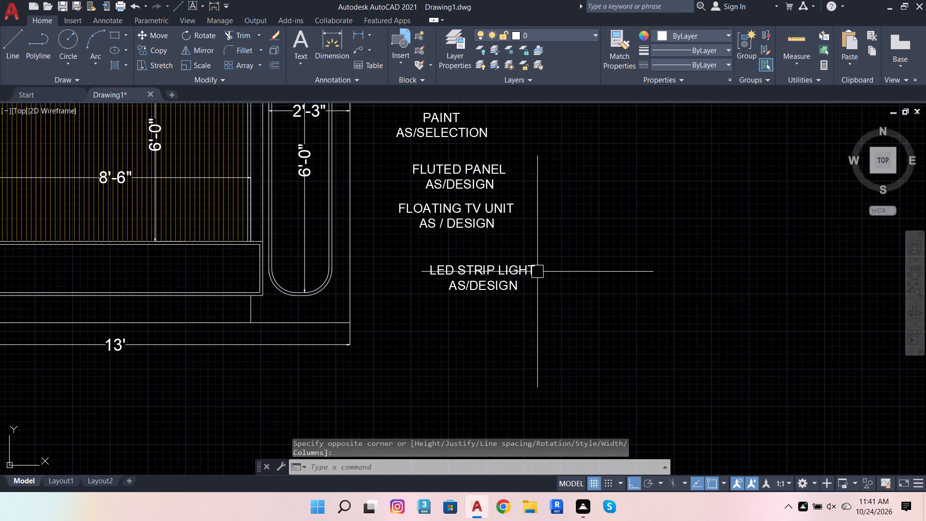
left_click(495, 244)
left_click(506, 307)
left_click(536, 324)
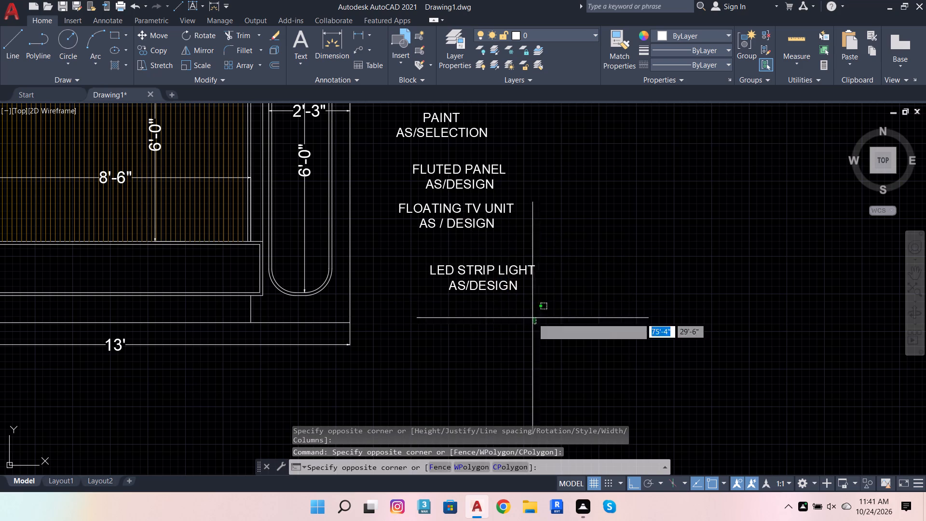
left_click(467, 274)
left_click(498, 223)
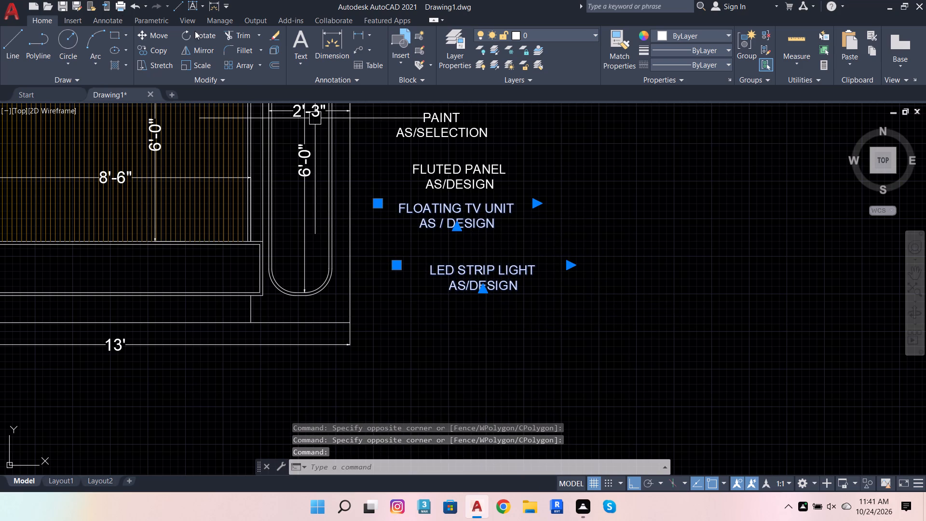
left_click(150, 32)
left_click(409, 208)
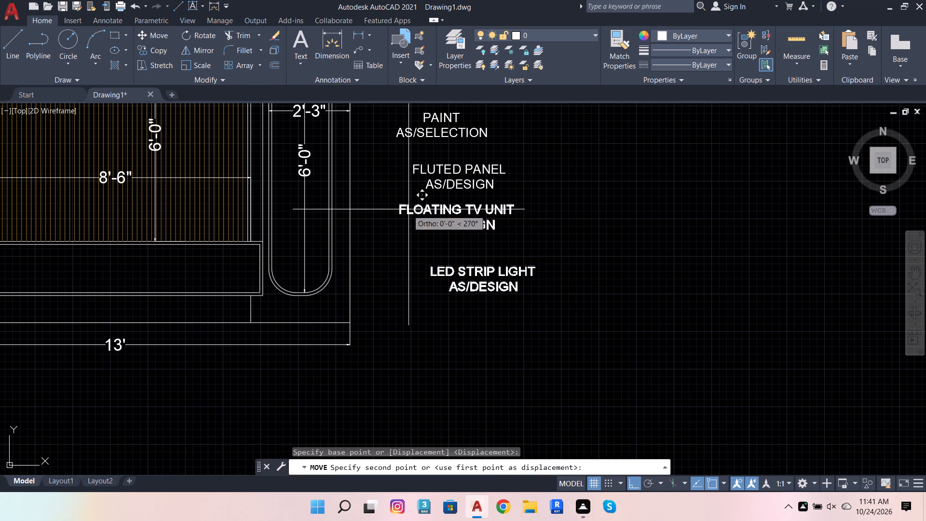
left_click(380, 219)
Move the LED STRIP LIGHT AS/DESIGN note alone slightly further towards the elevation, keeping it at the same height.
left_click(435, 270)
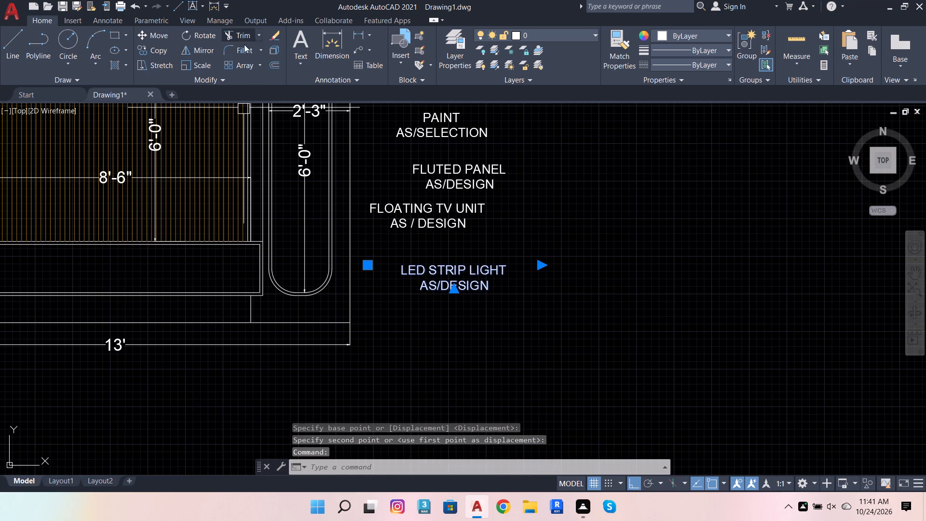
left_click(143, 36)
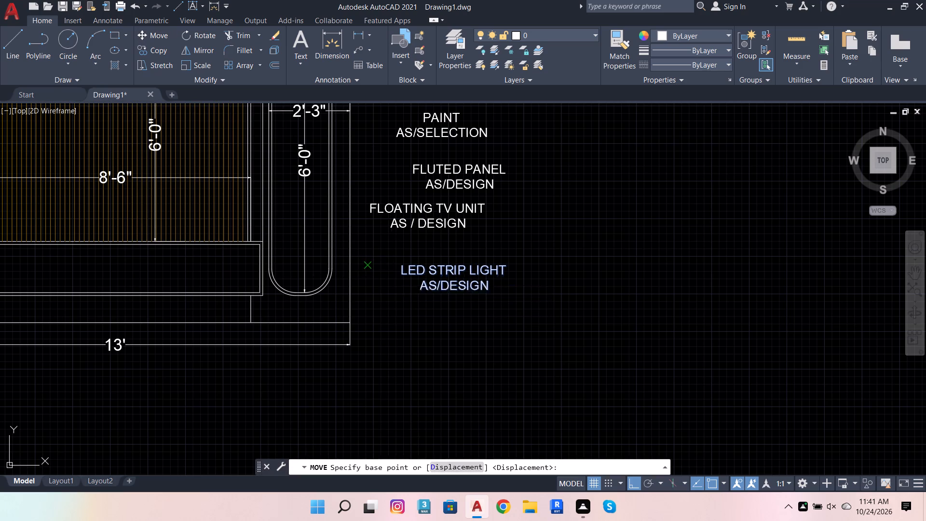
left_click(395, 277)
scroll(356, 271, "up", 1)
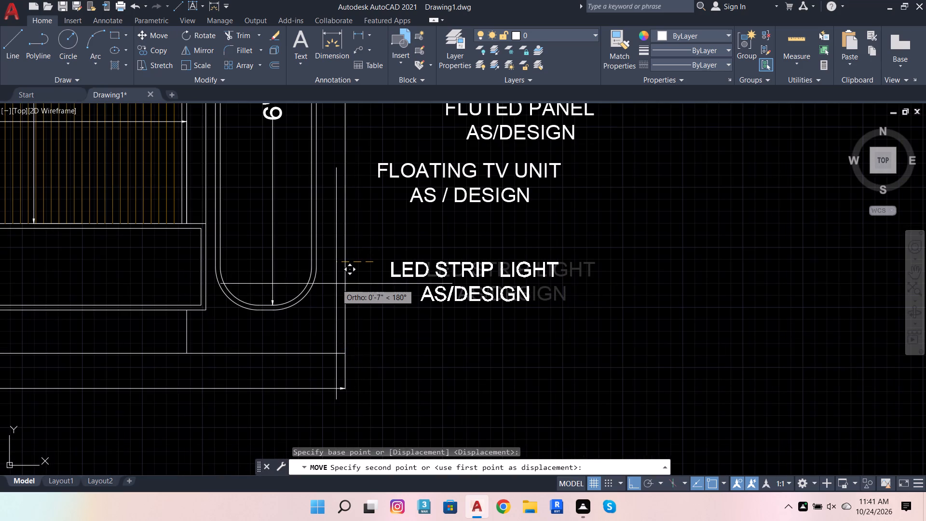
left_click(330, 284)
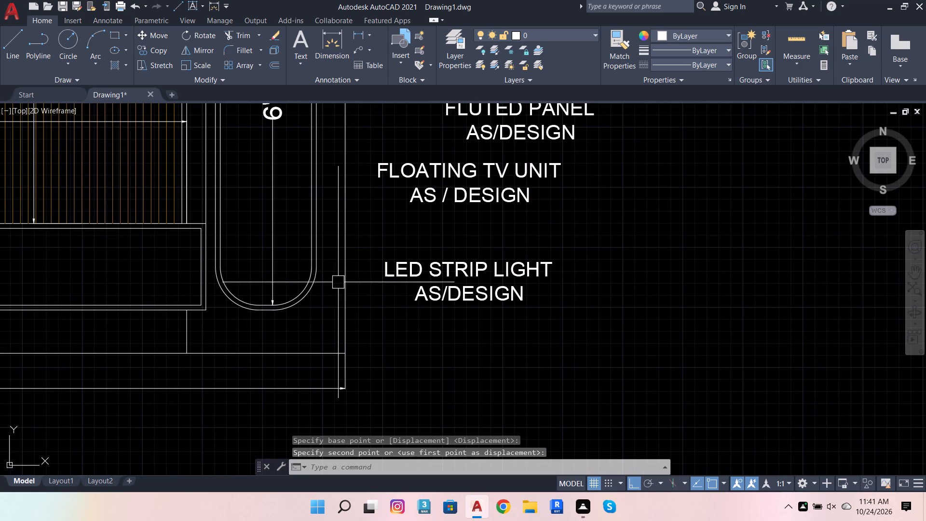
key("Escape")
key("Escape")
key("Escape")
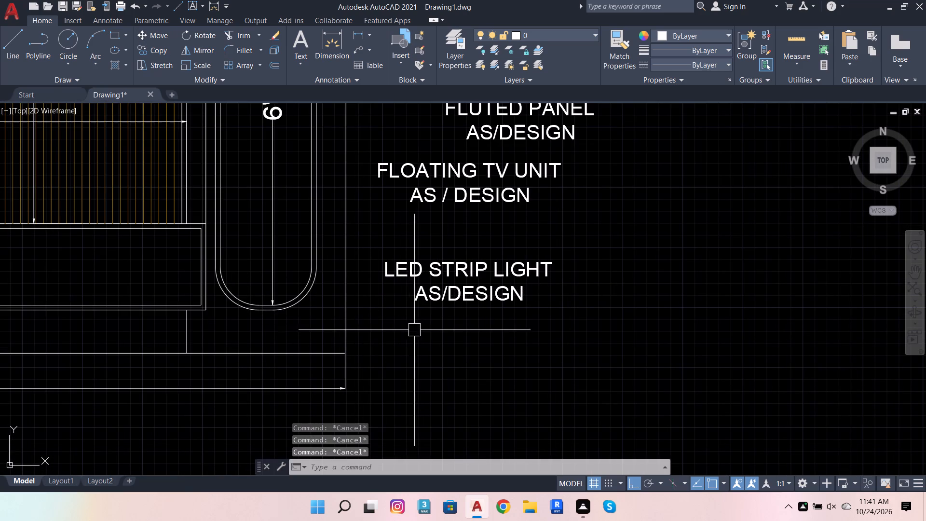
Review the whole elevation with its dimensions and the column of notes beside it.
scroll(443, 343, "down", 2)
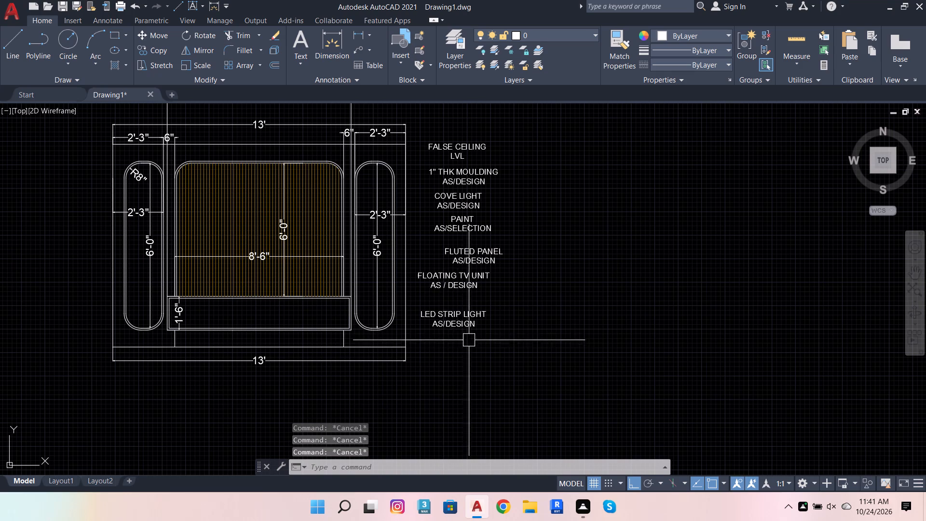
scroll(472, 344, "down", 6)
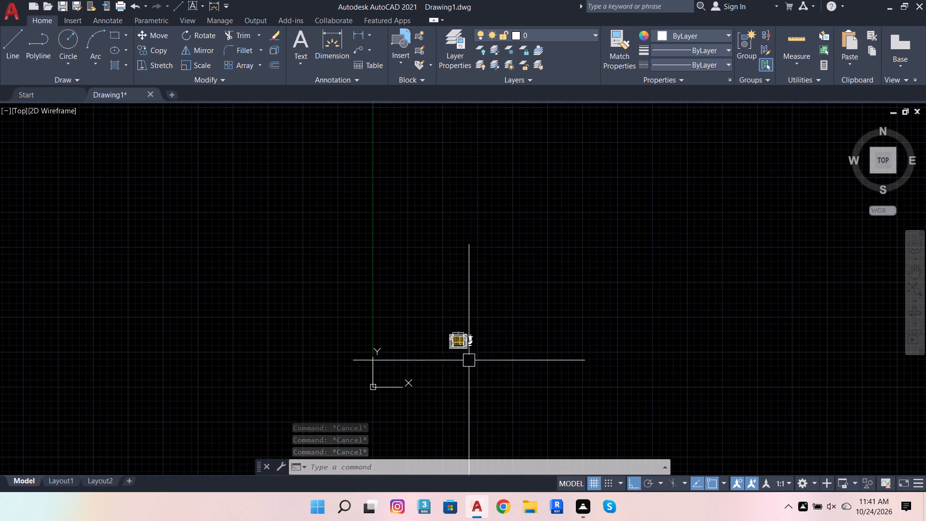
scroll(468, 361, "up", 4)
scroll(433, 239, "up", 3)
scroll(453, 273, "down", 1)
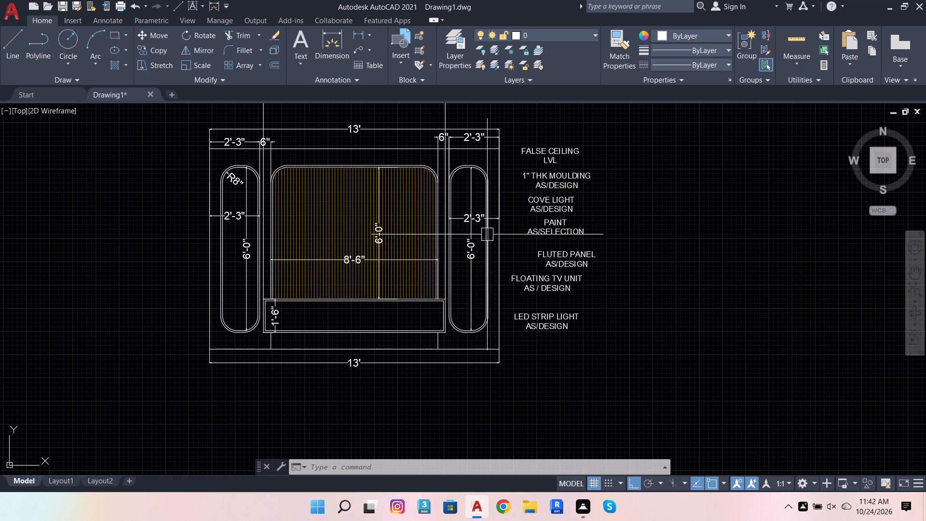
scroll(488, 216, "up", 2)
scroll(521, 264, "down", 2)
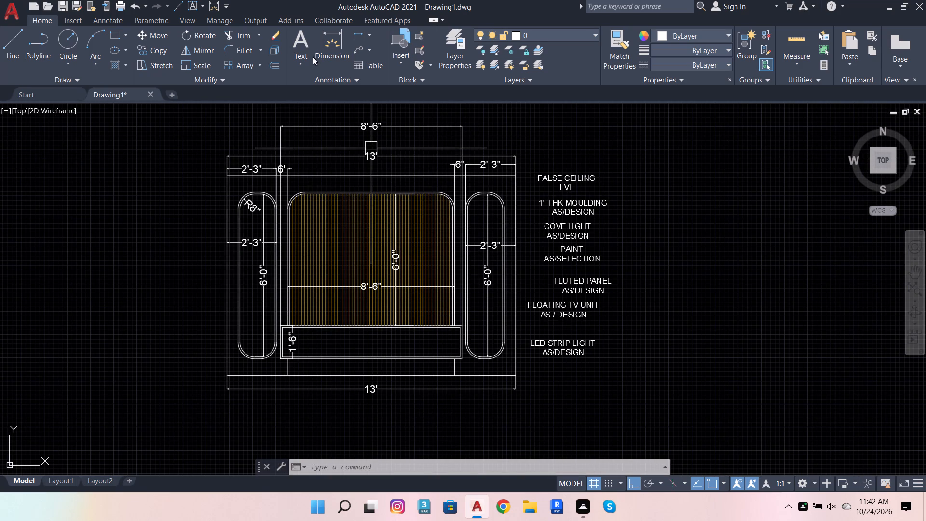
Draw a rectangle about 5'-3" wide and 2'-6" high in the empty area beyond the notes.
left_click(114, 31)
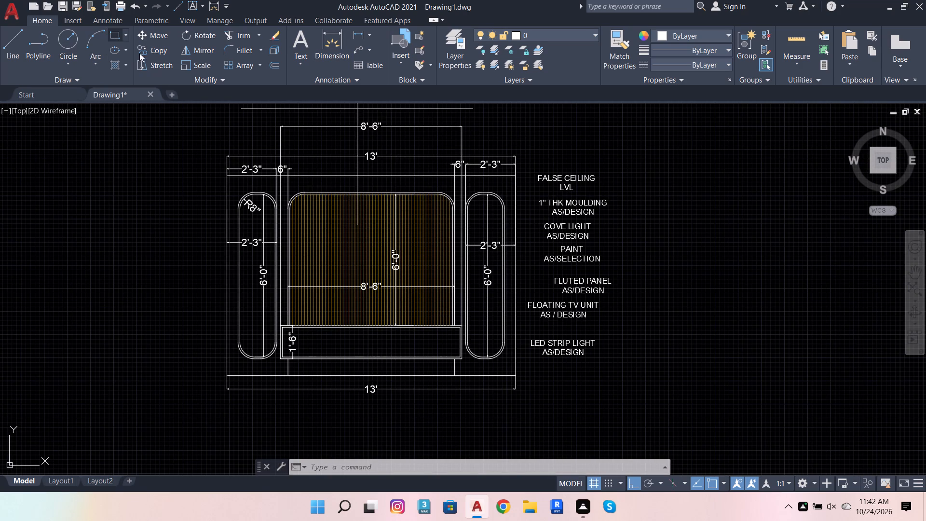
scroll(359, 231, "up", 3)
scroll(350, 265, "down", 3)
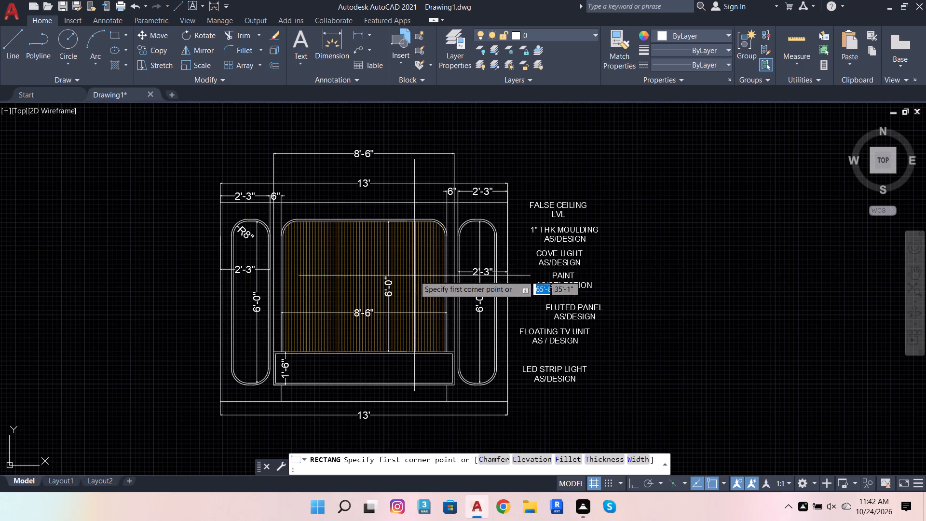
left_click(681, 265)
scroll(739, 285, "down", 2)
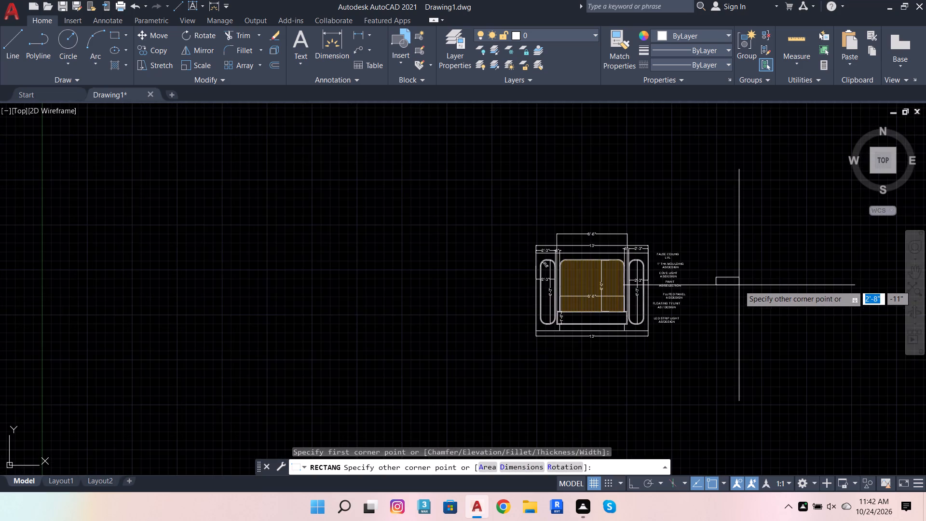
scroll(776, 308, "up", 2)
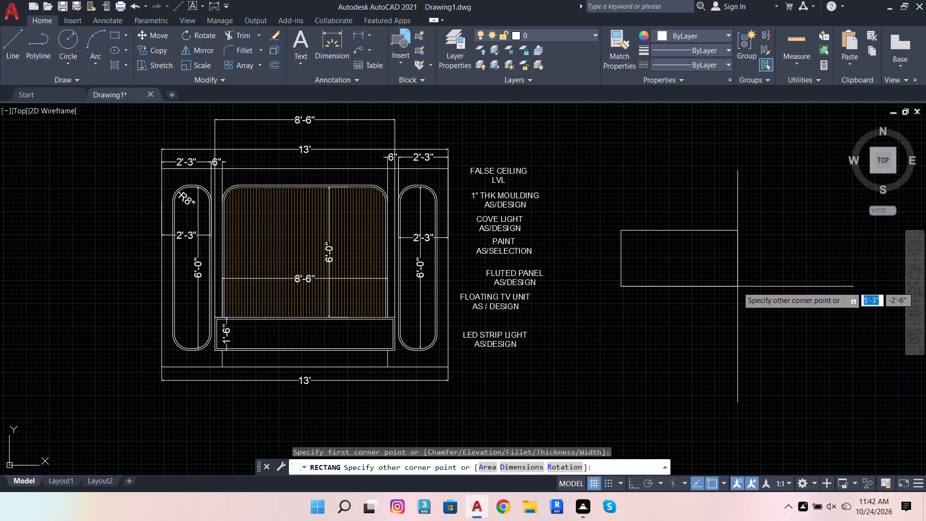
left_click(737, 287)
Move the new rectangle horizontally about 17'-0" onto the fluted central panel, above the floating unit.
left_click(710, 229)
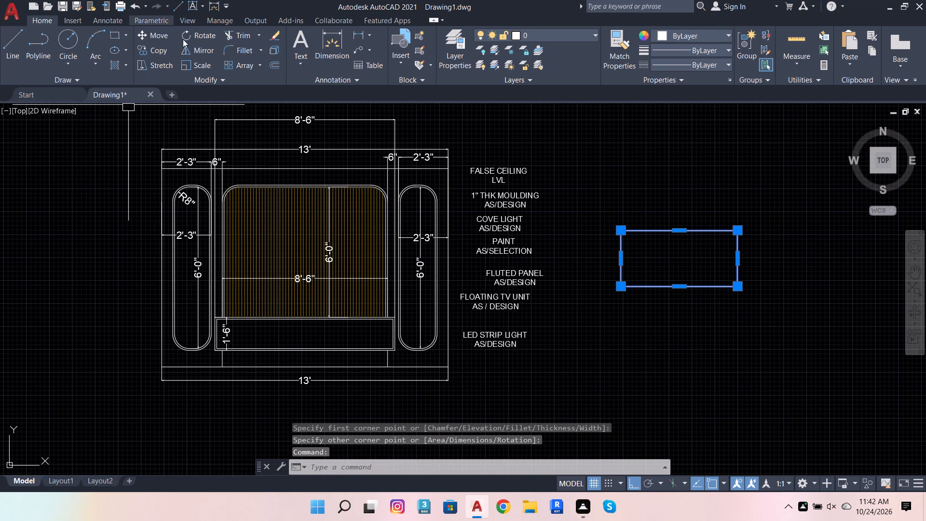
left_click(151, 34)
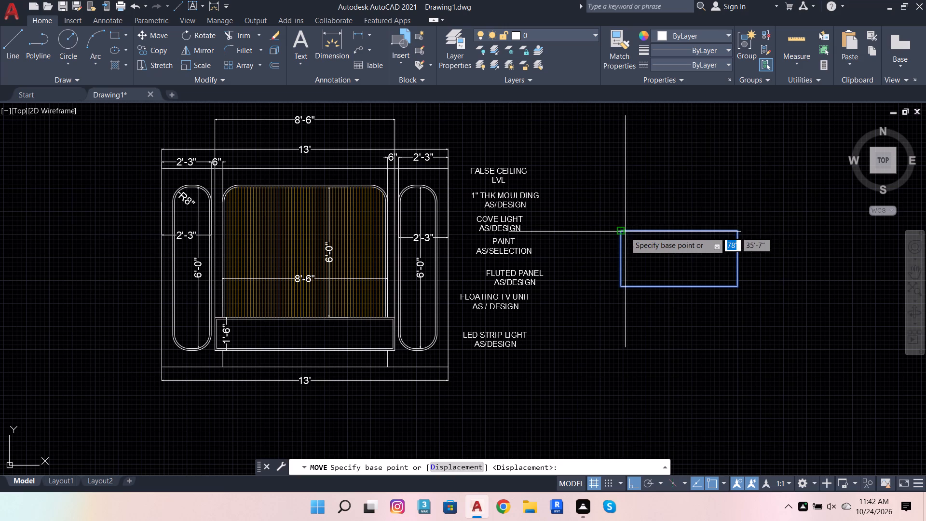
left_click(625, 232)
scroll(674, 227, "down", 2)
scroll(524, 246, "up", 3)
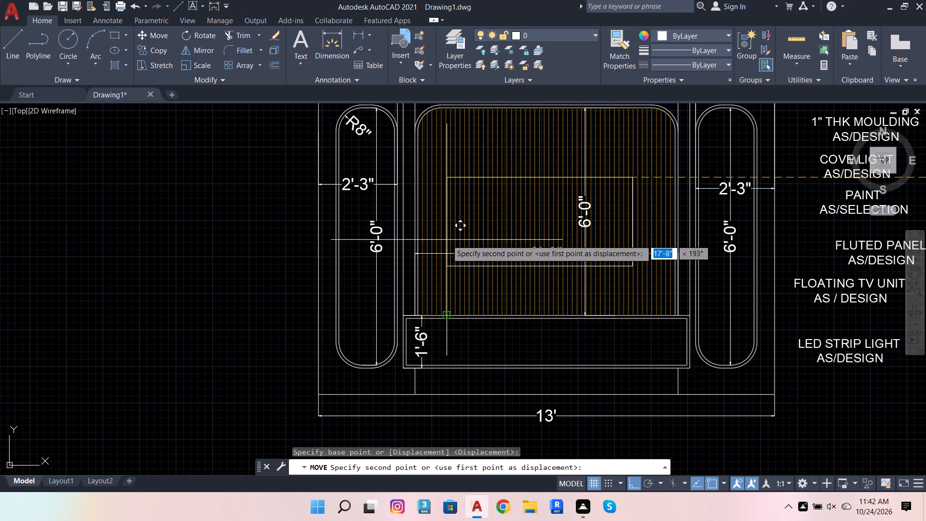
scroll(449, 238, "up", 3)
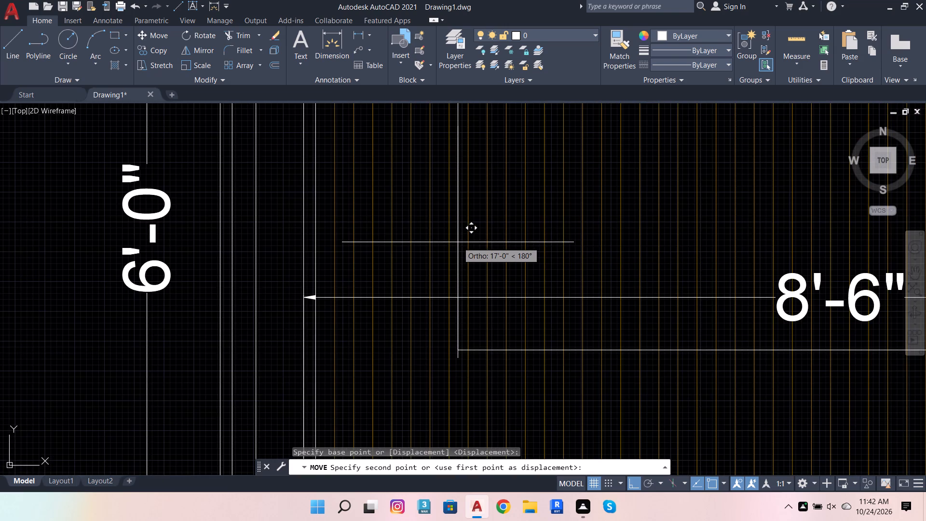
left_click(458, 242)
scroll(319, 281, "down", 4)
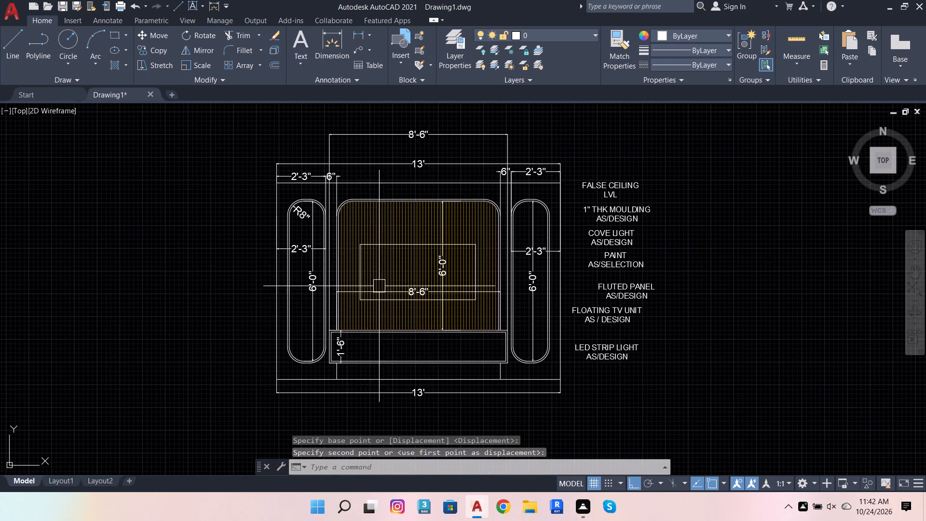
scroll(475, 267, "up", 2)
key("Escape")
scroll(489, 224, "down", 2)
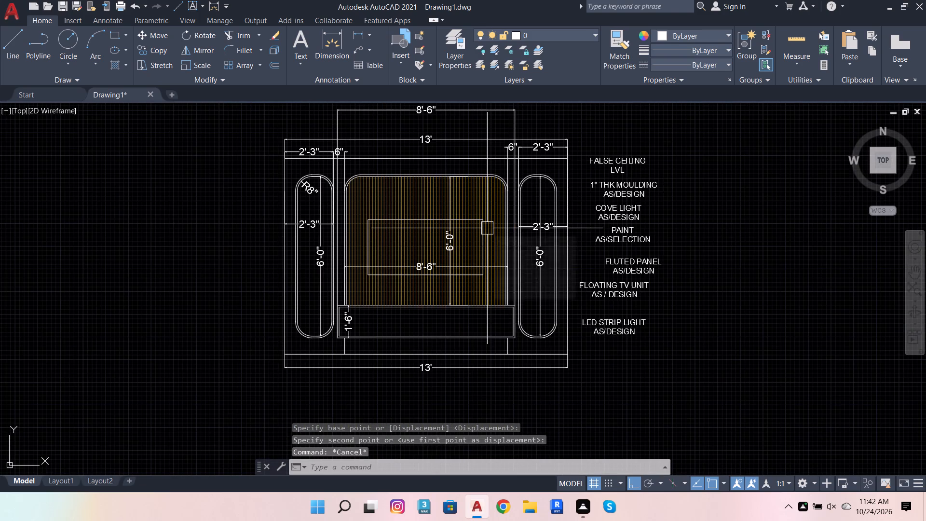
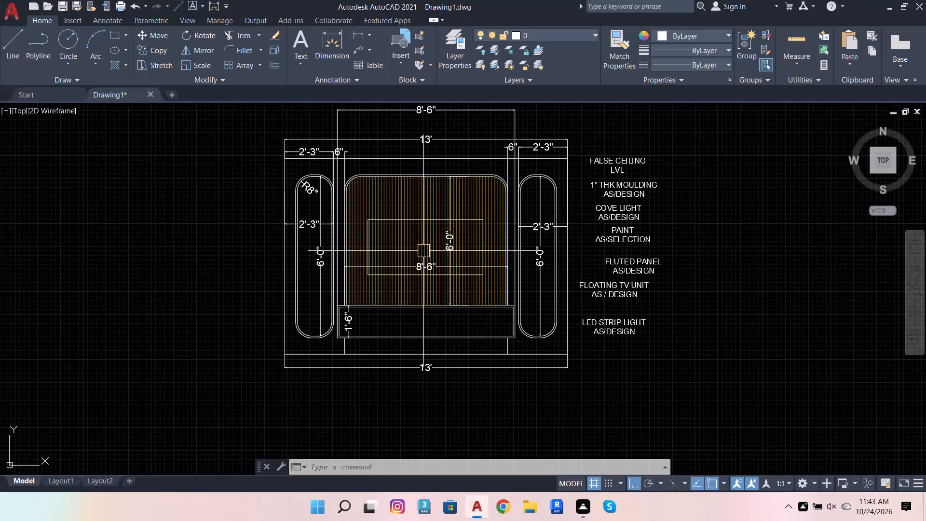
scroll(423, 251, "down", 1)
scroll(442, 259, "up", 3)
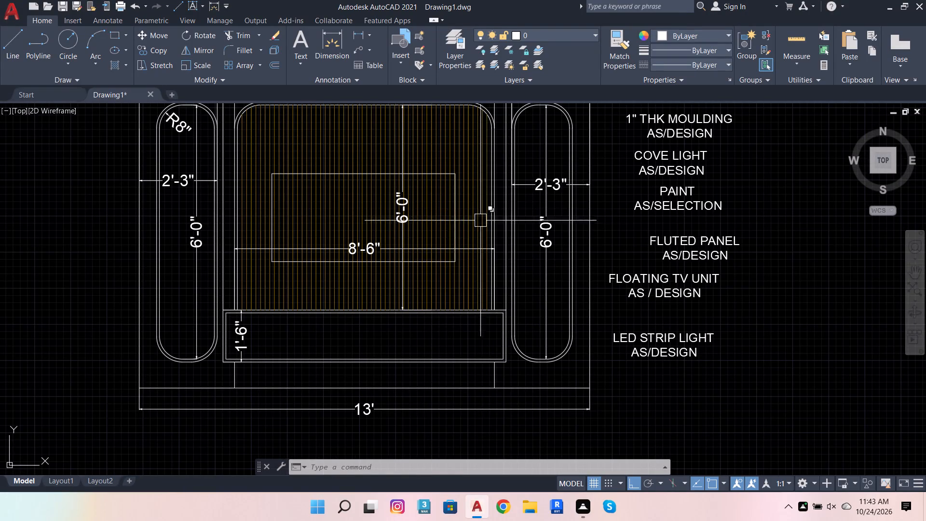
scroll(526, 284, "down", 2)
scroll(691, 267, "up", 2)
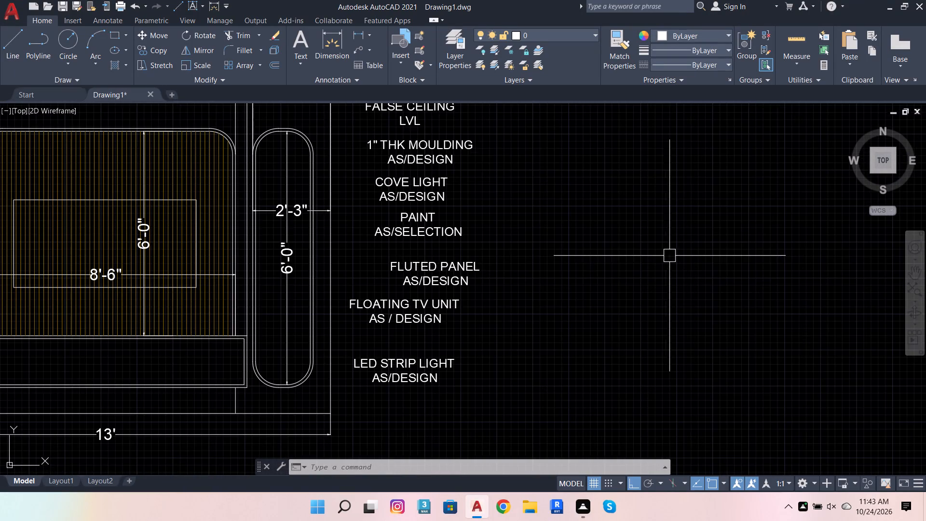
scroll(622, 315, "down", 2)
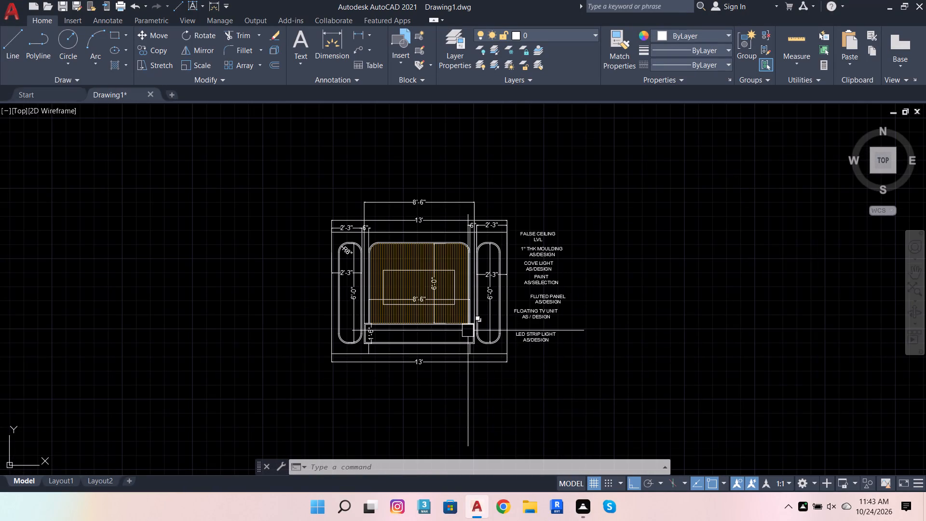
Draw a vertical centre line from the midpoint of the floating unit's inner top edge down past its bottom edge.
scroll(468, 330, "up", 1)
scroll(259, 344, "up", 2)
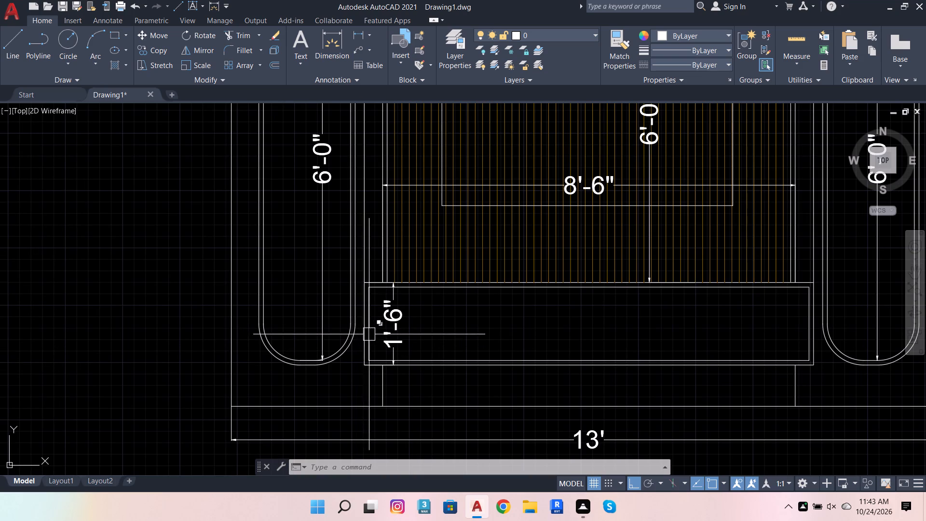
left_click(371, 329)
key("Escape")
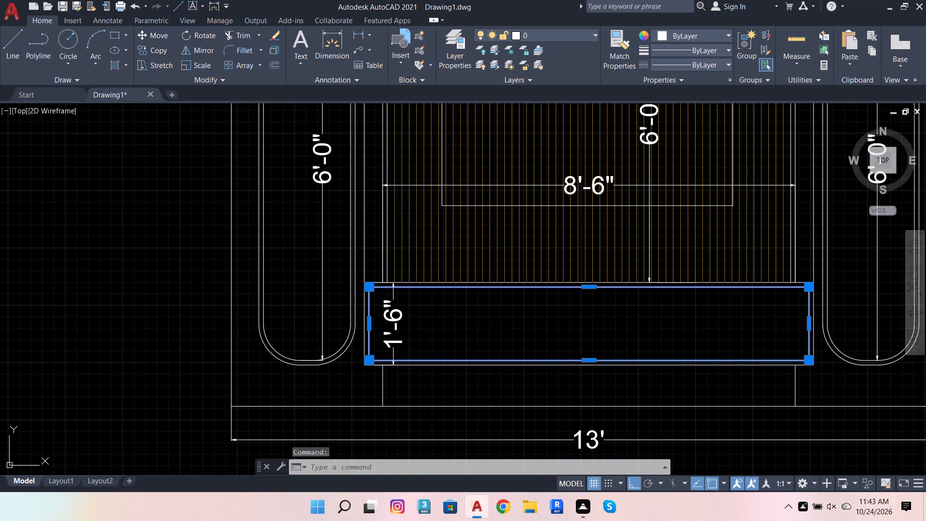
left_click(0, 47)
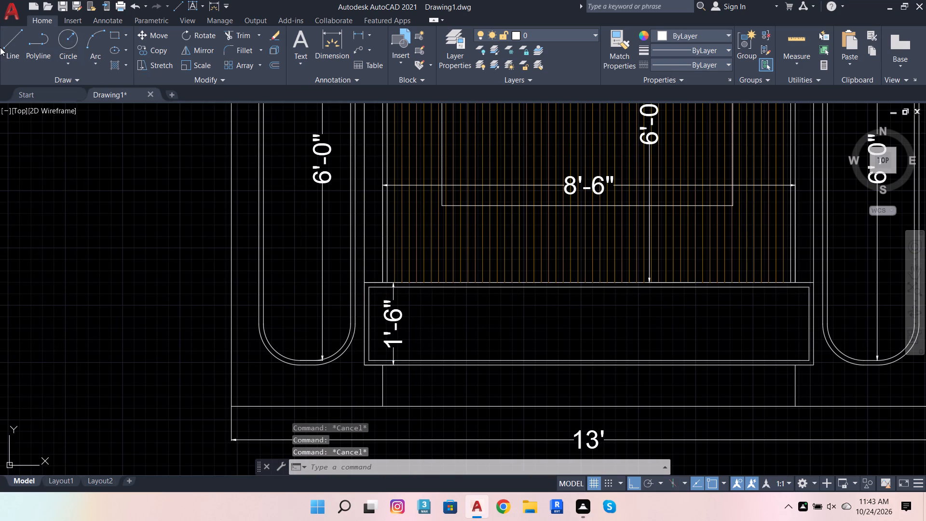
left_click(13, 42)
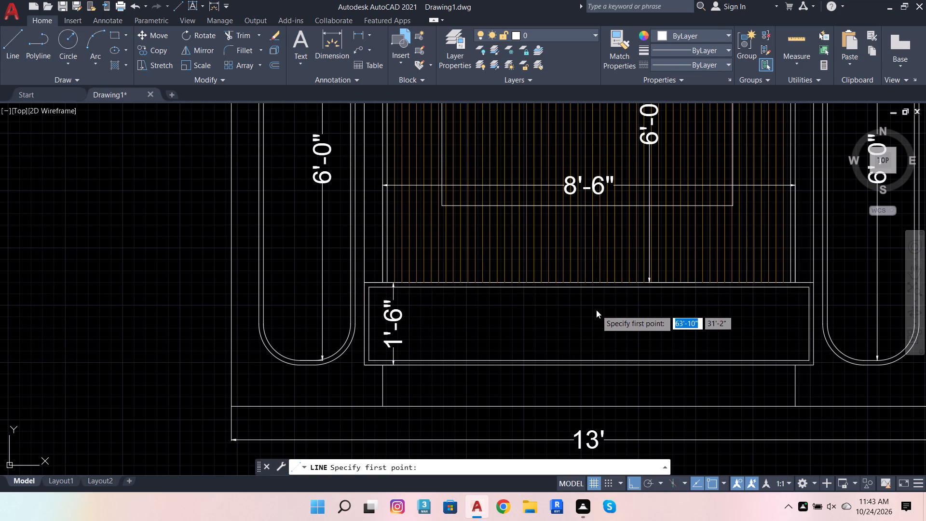
right_click(596, 310, "shift")
left_click(648, 104)
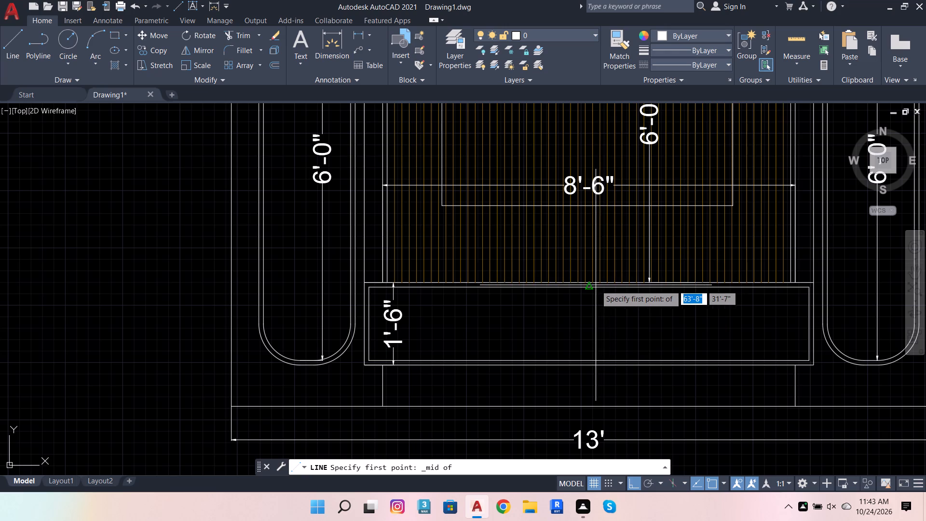
left_click(596, 285)
scroll(594, 398, "up", 2)
left_click(594, 398)
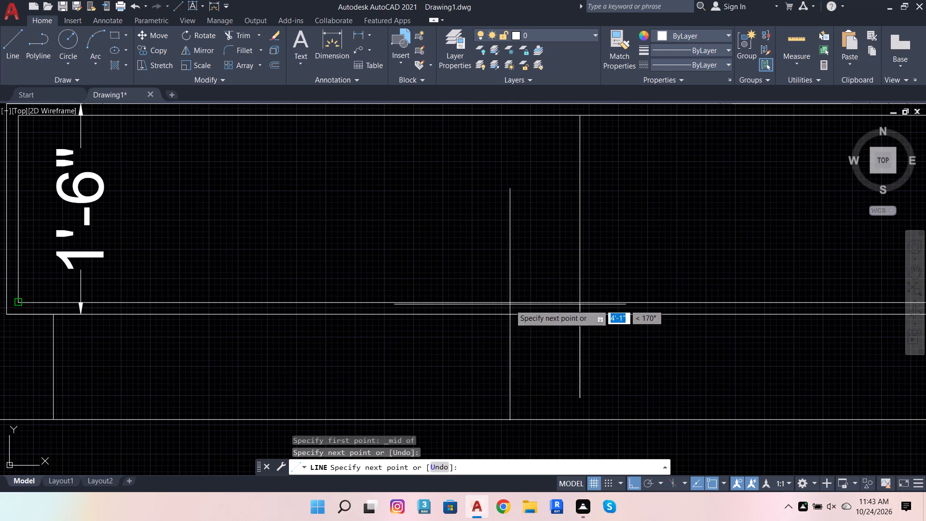
key("Escape")
left_click(580, 386)
scroll(270, 353, "down", 2)
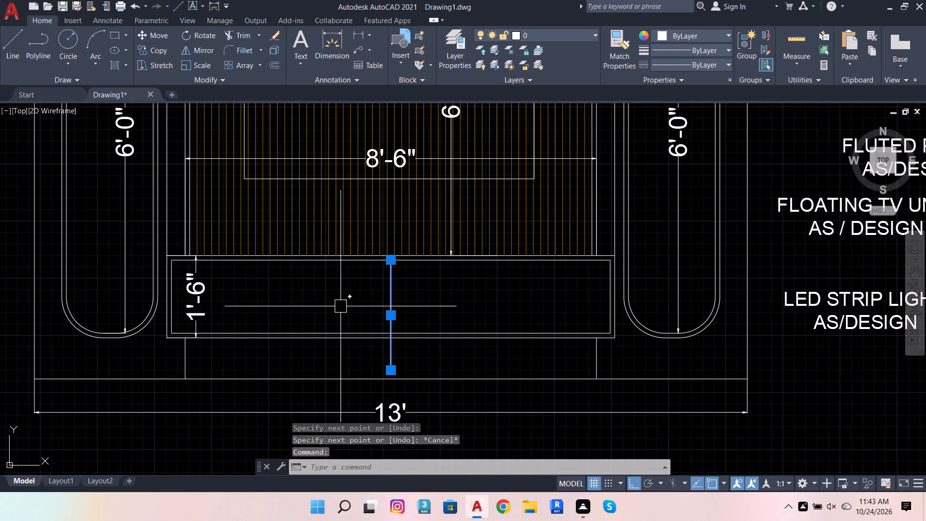
key("Escape")
Dimension both halves of the floating unit horizontally, from the centre line to each inner side edge, with the dimensions aligned inside the unit.
left_click(332, 48)
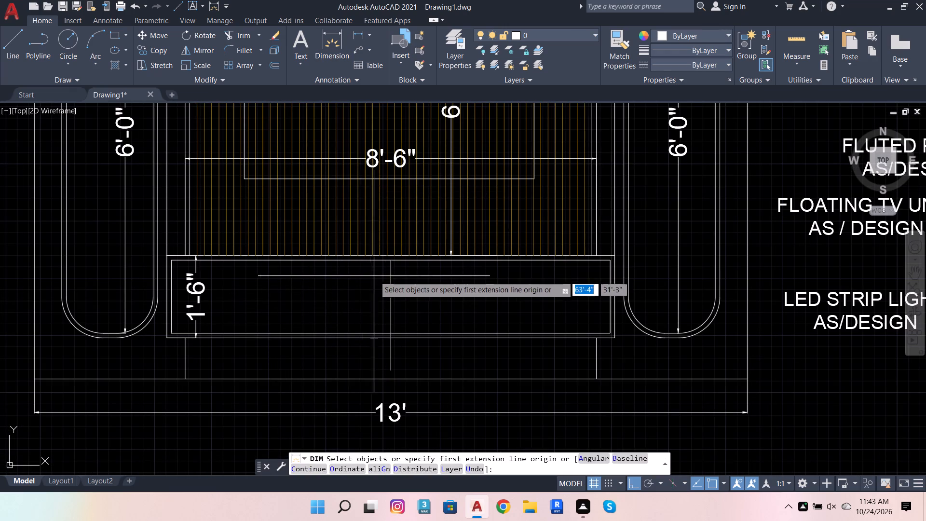
scroll(381, 272, "up", 2)
left_click(402, 245)
scroll(455, 301, "down", 3)
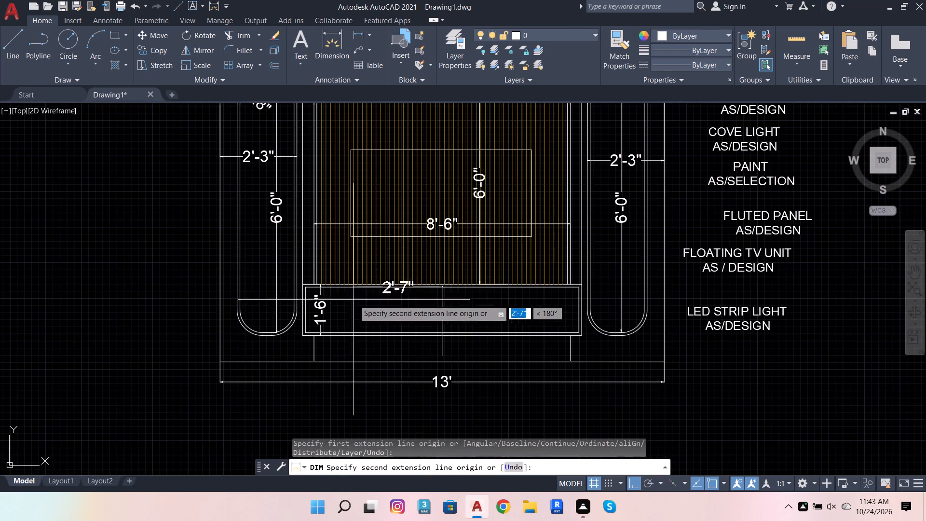
scroll(351, 299, "up", 2)
left_click(247, 270)
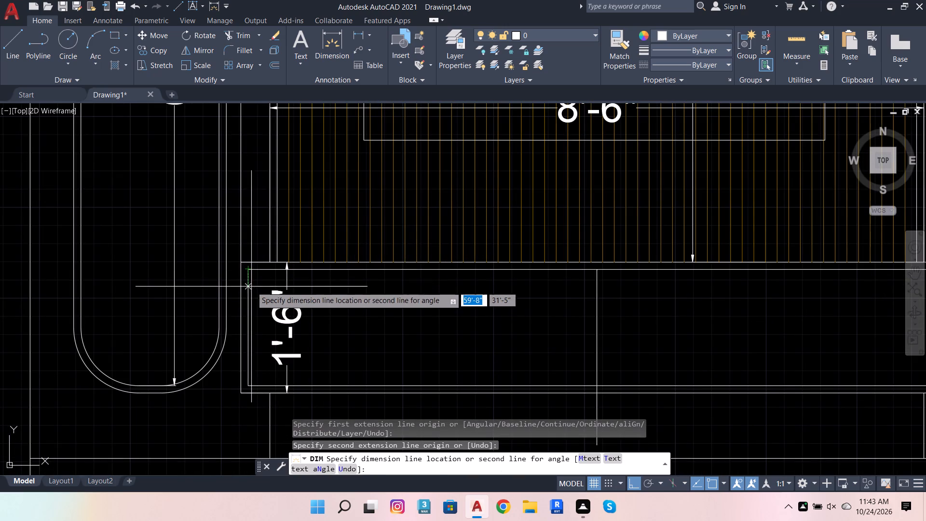
scroll(251, 290, "up", 2)
left_click(262, 354)
scroll(58, 248, "down", 3)
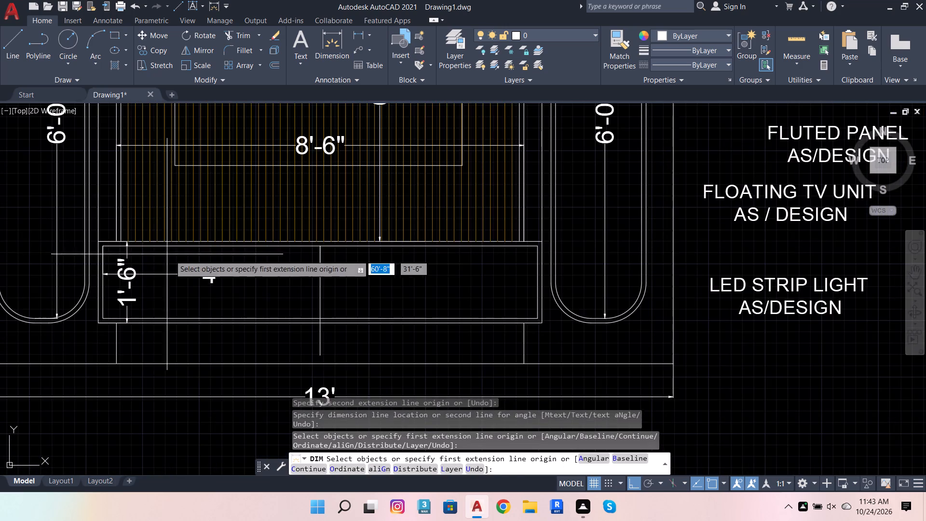
scroll(289, 262, "up", 1)
left_click(339, 236)
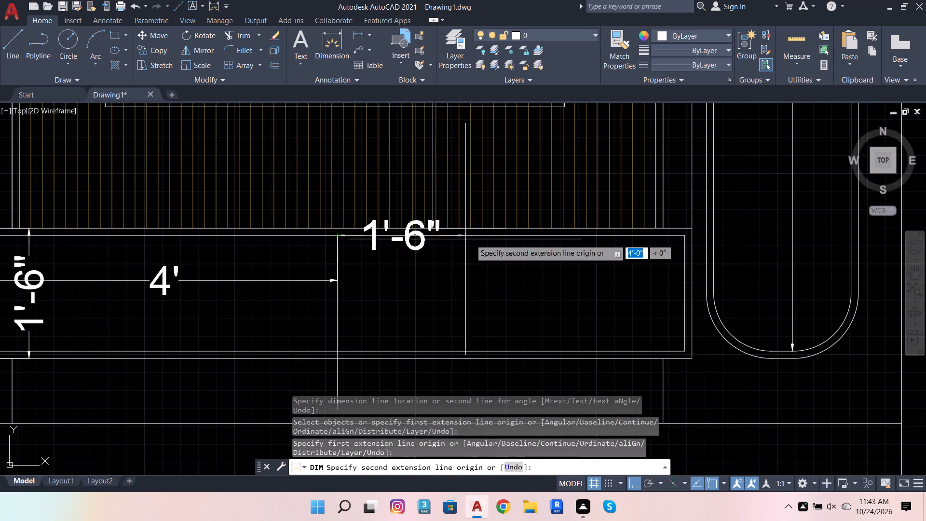
left_click(684, 237)
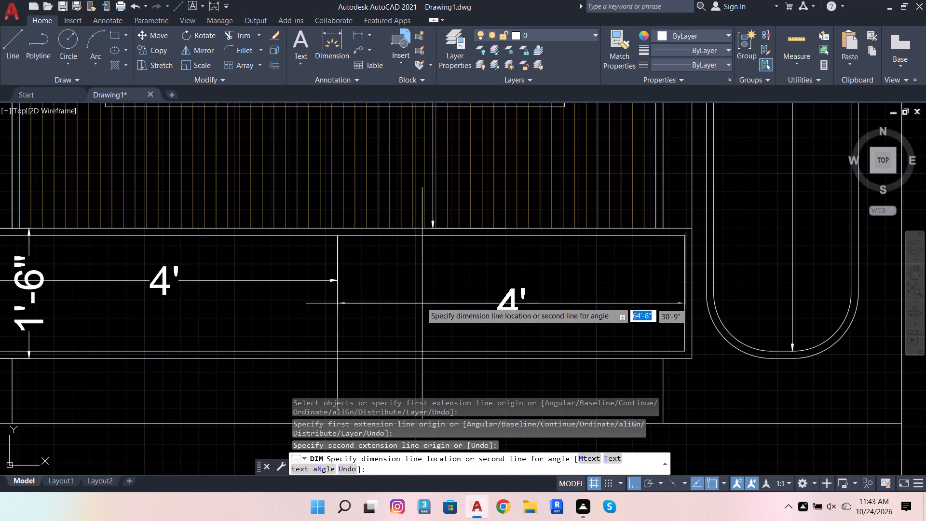
left_click(336, 281)
key("Escape")
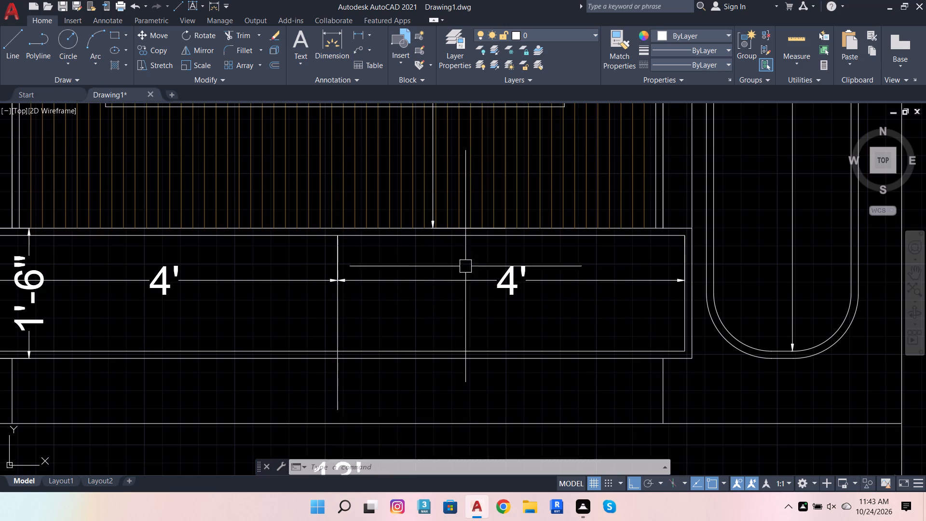
Offset the floating unit's centre line 1'-4" to each side.
left_click(343, 309)
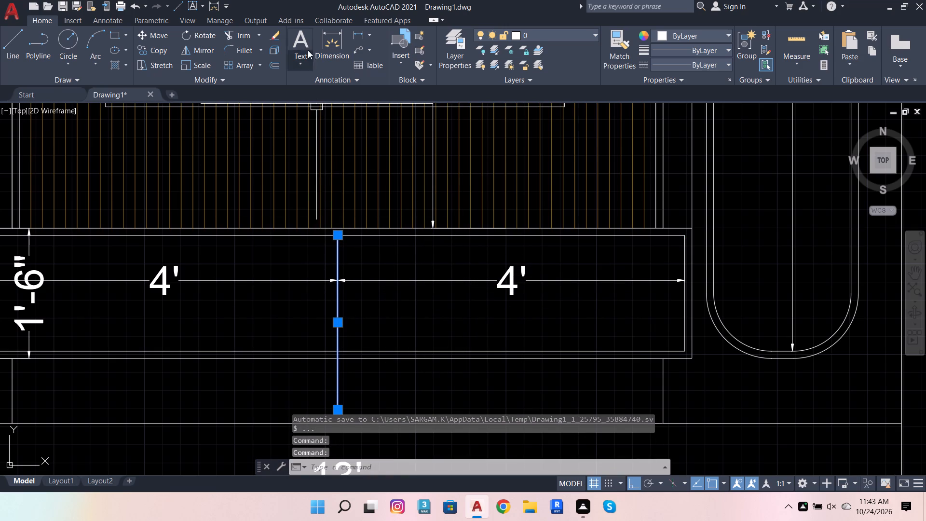
left_click(277, 65)
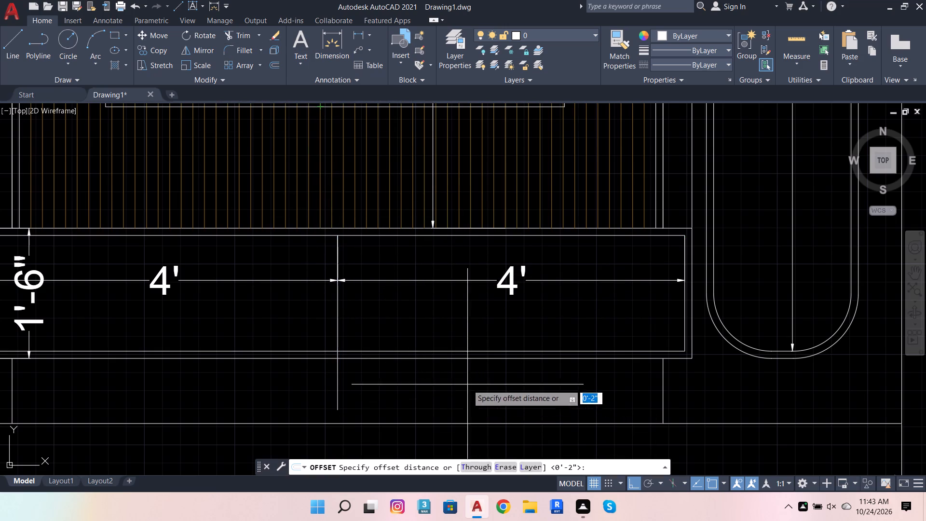
left_click(340, 407)
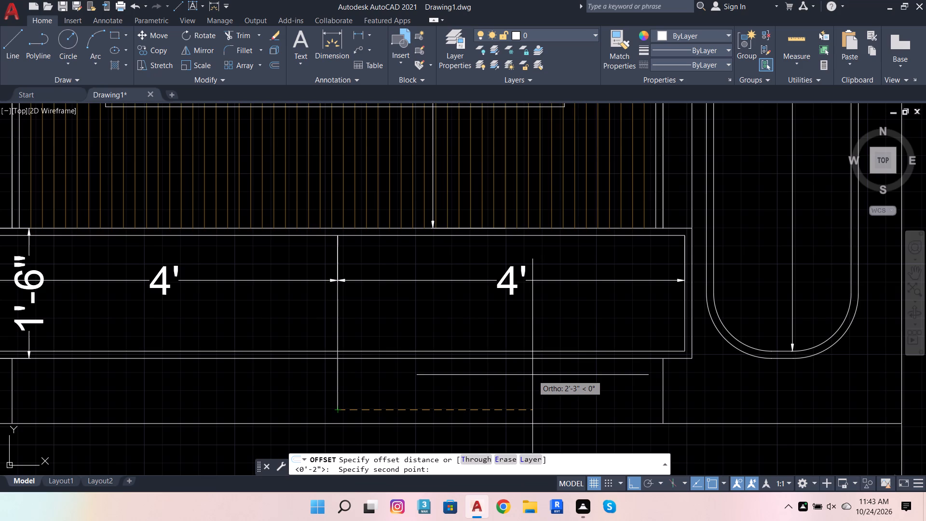
type("1'")
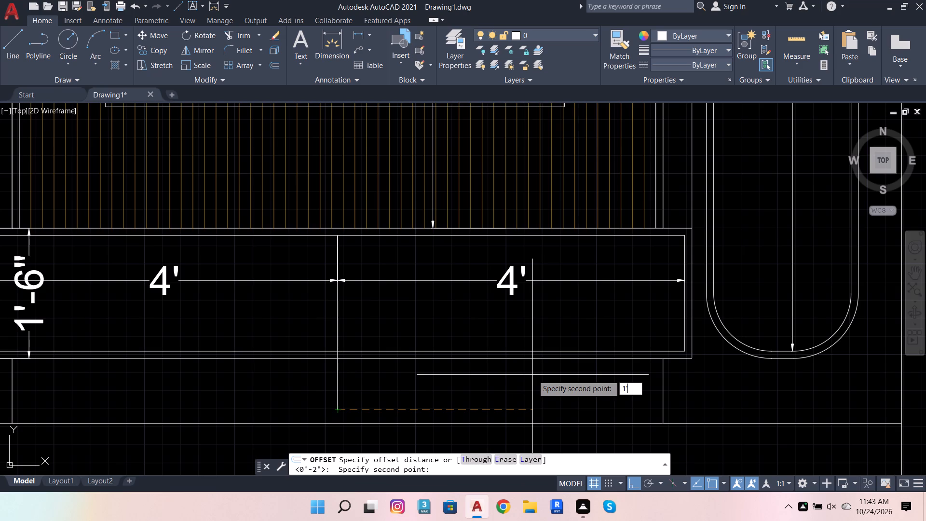
key("4")
key("Return")
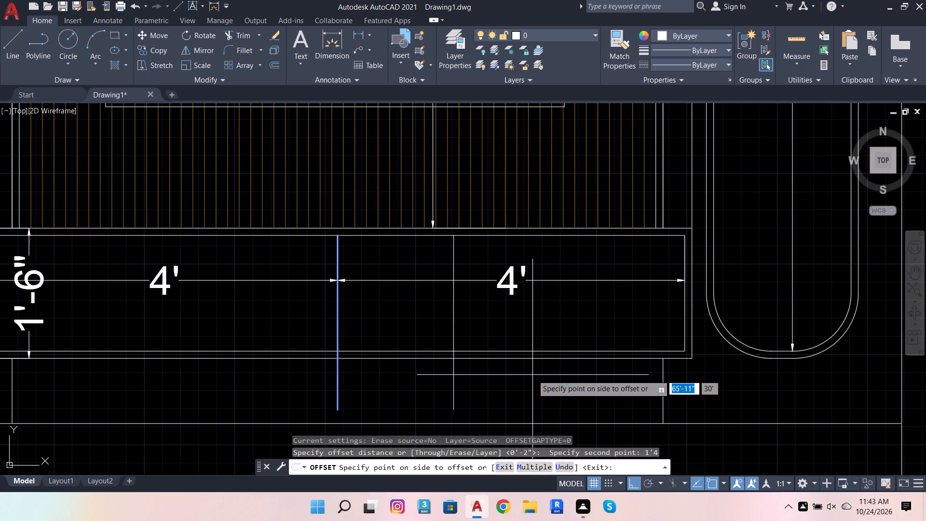
left_click(532, 375)
left_click(332, 396)
left_click(252, 386)
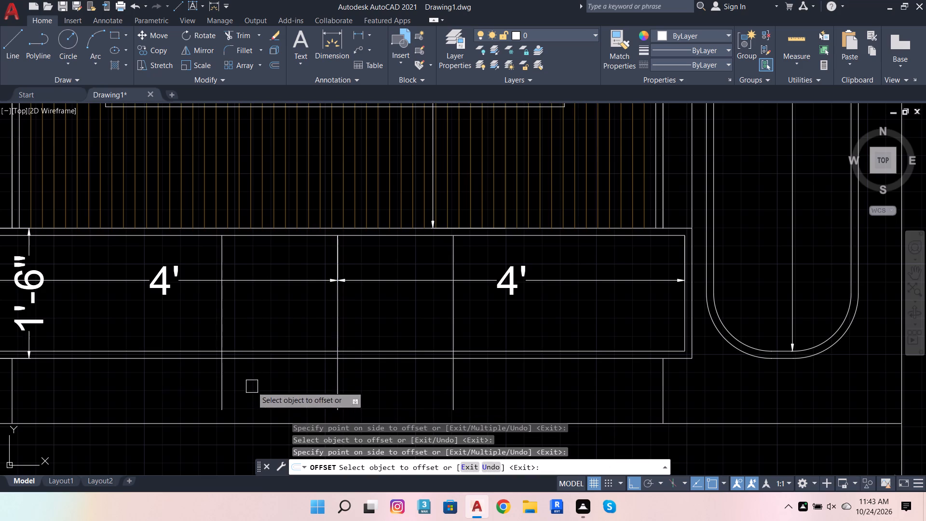
Dimension the middle bay between the two offset lines, placing the dimension just below the floating unit.
left_click(324, 35)
scroll(457, 141, "down", 2)
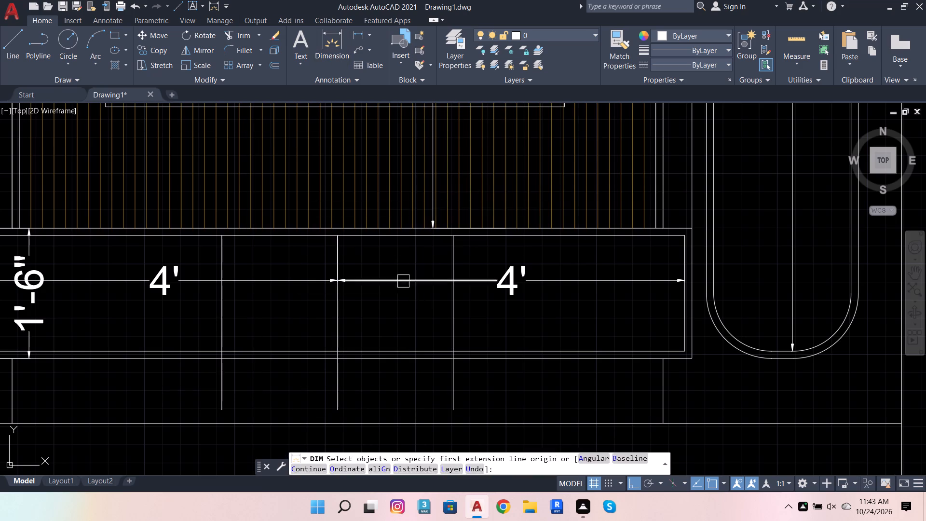
scroll(395, 314, "down", 2)
scroll(344, 350, "up", 3)
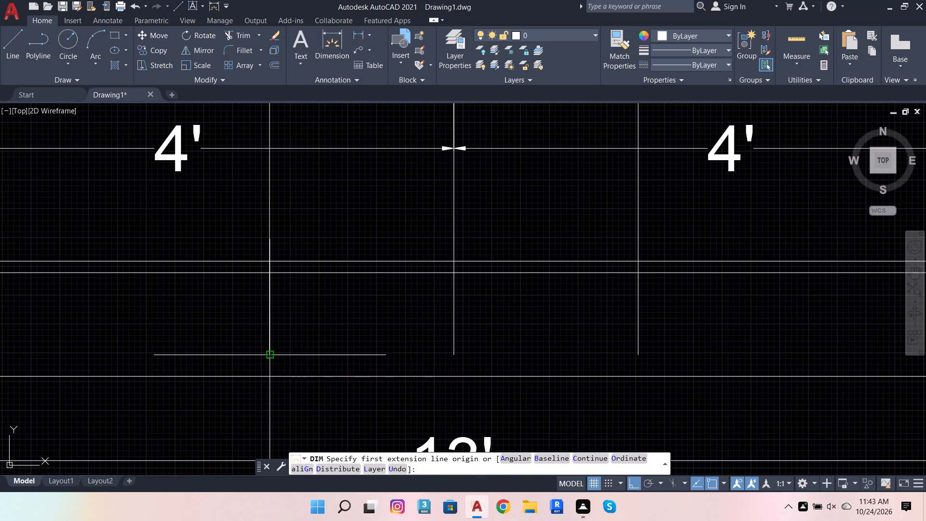
left_click(271, 352)
left_click(638, 355)
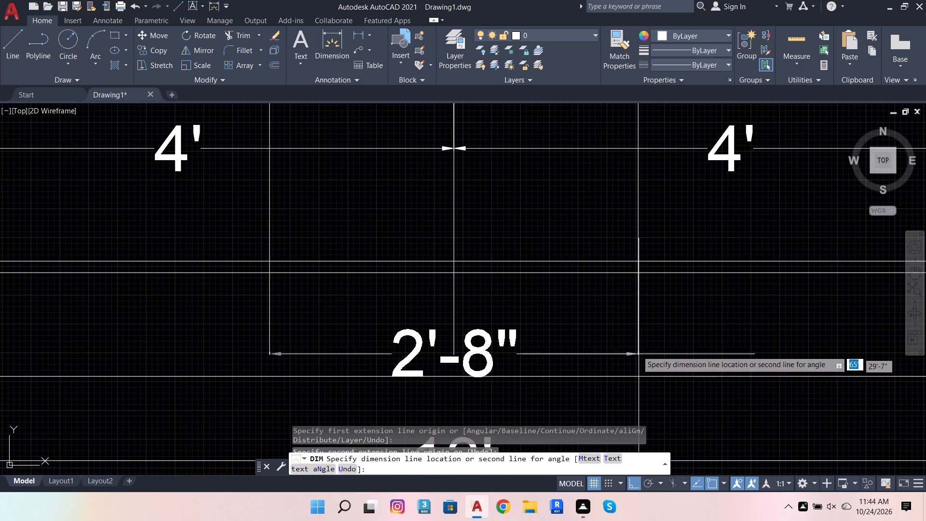
left_click(619, 319)
Dimension the two outer bays, from each offset line to the unit's inner side edge, placing them below the floating unit.
left_click(641, 260)
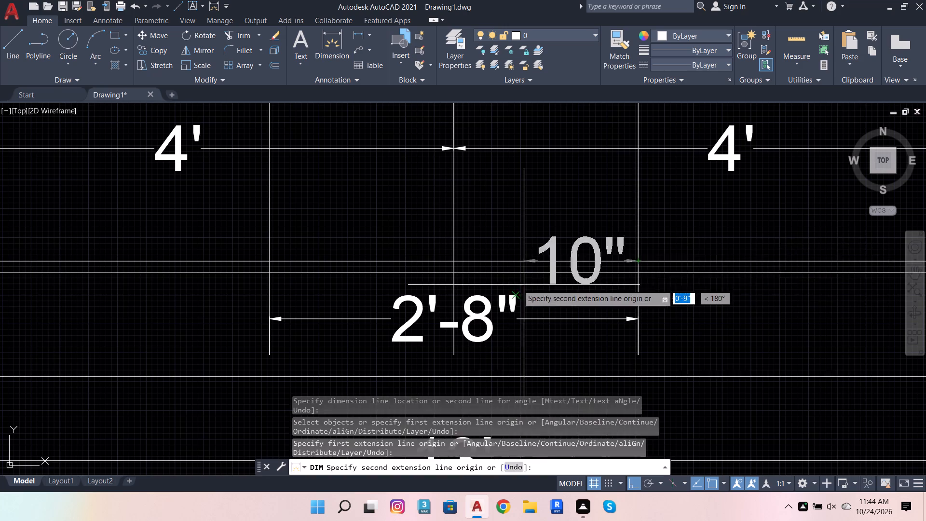
scroll(474, 293, "down", 3)
scroll(574, 284, "up", 3)
left_click(677, 280)
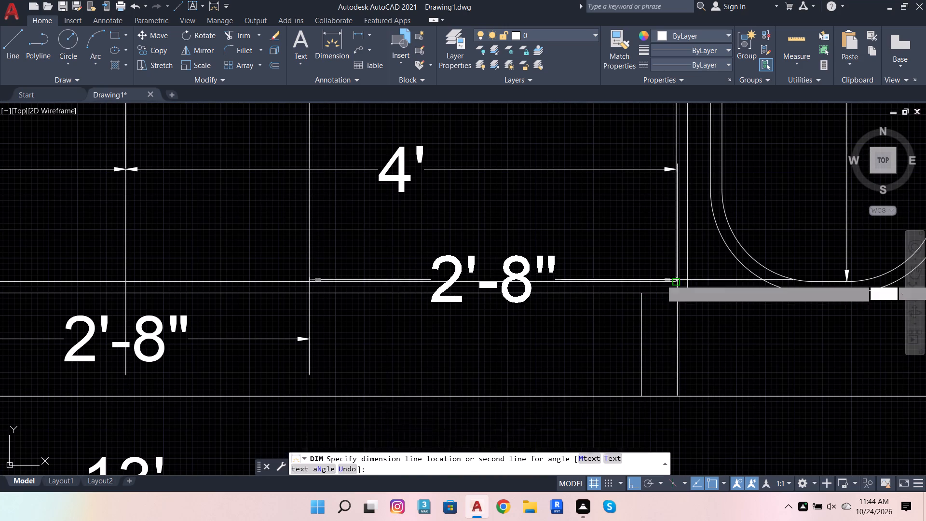
left_click(461, 333)
scroll(535, 315, "down", 3)
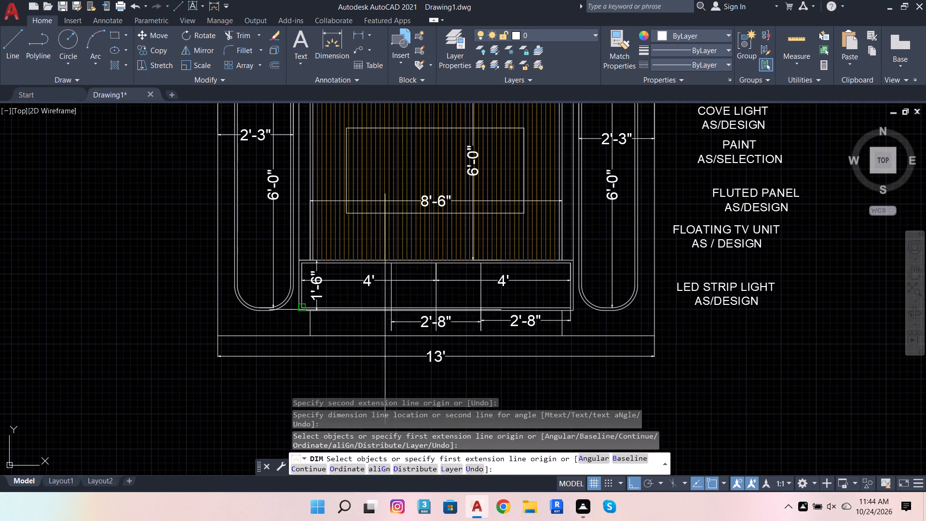
scroll(374, 307, "up", 3)
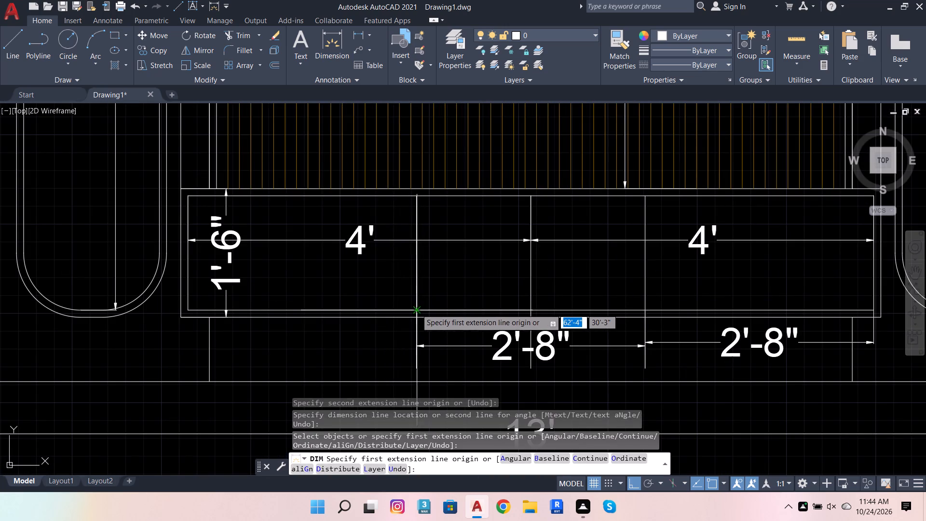
left_click(416, 309)
left_click(186, 310)
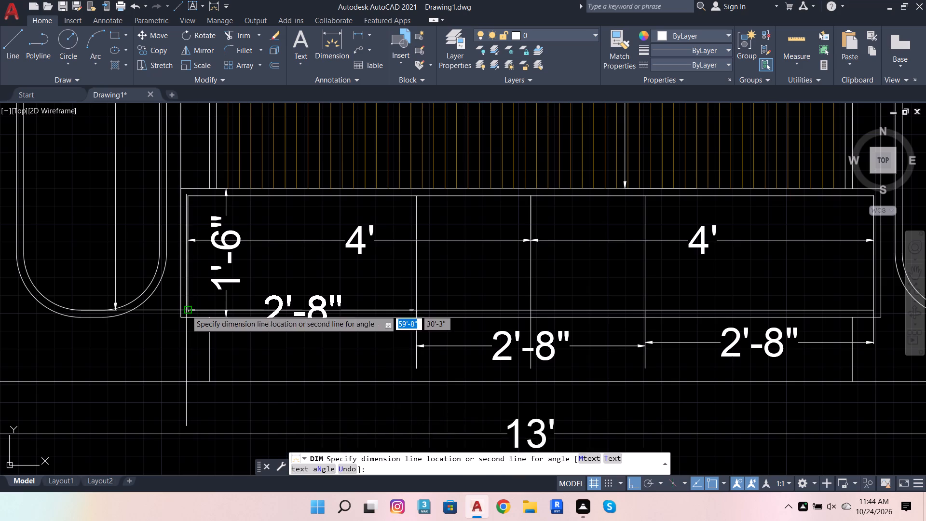
left_click(197, 349)
key("Escape")
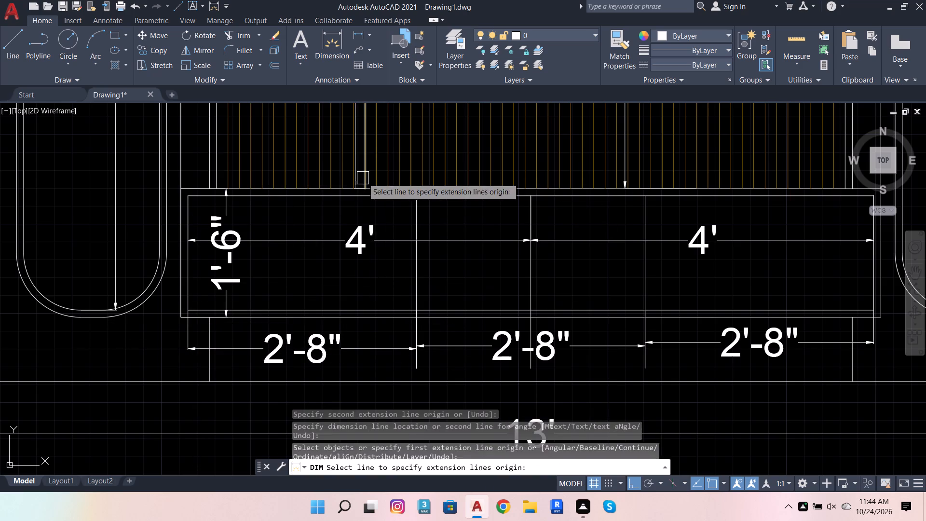
key("Escape")
Delete the floating unit's two 4' dimensions, its centre line and the three 2'-8" bay dimensions.
left_click(325, 235)
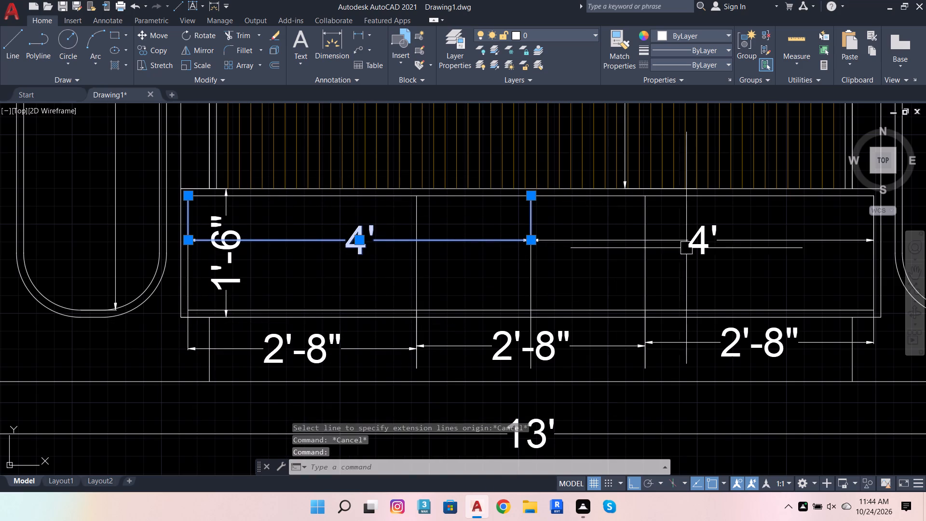
left_click(712, 230)
left_click(526, 275)
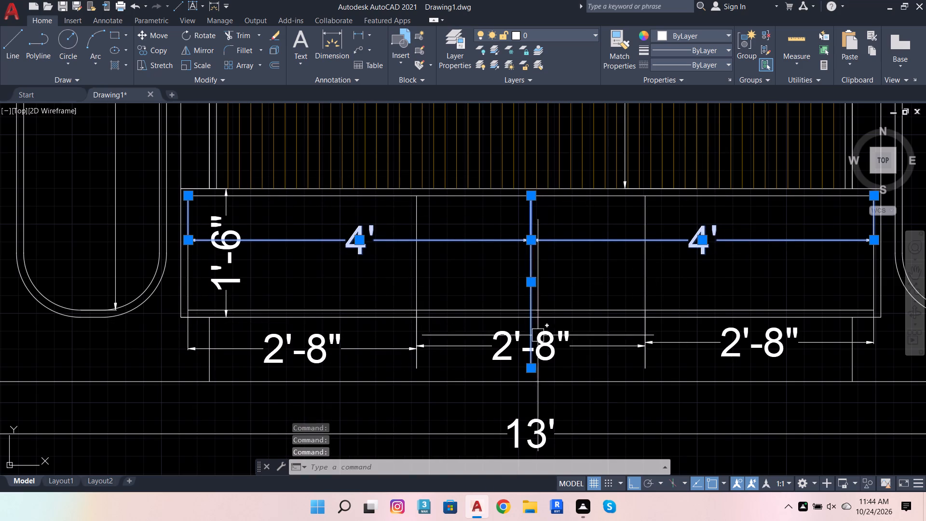
left_click(464, 339)
left_click(427, 351)
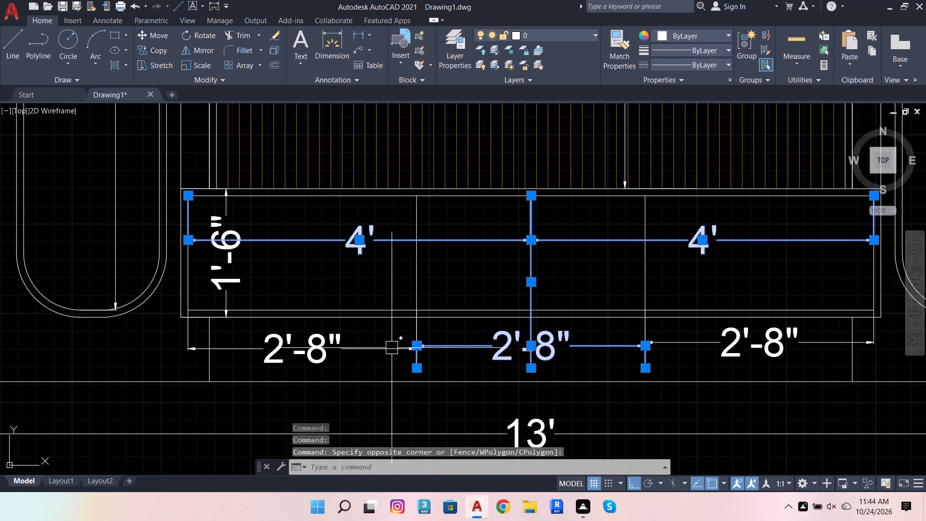
left_click(389, 347)
left_click(709, 338)
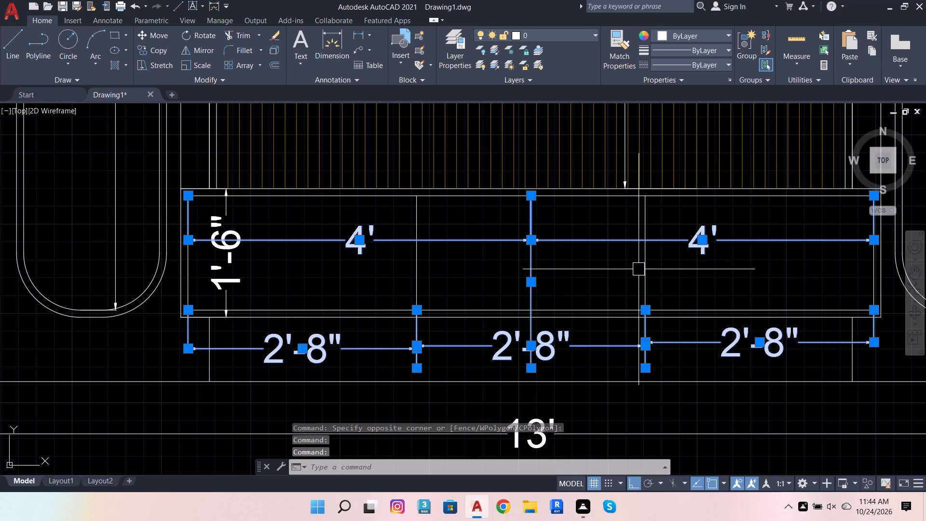
key("shift+Delete")
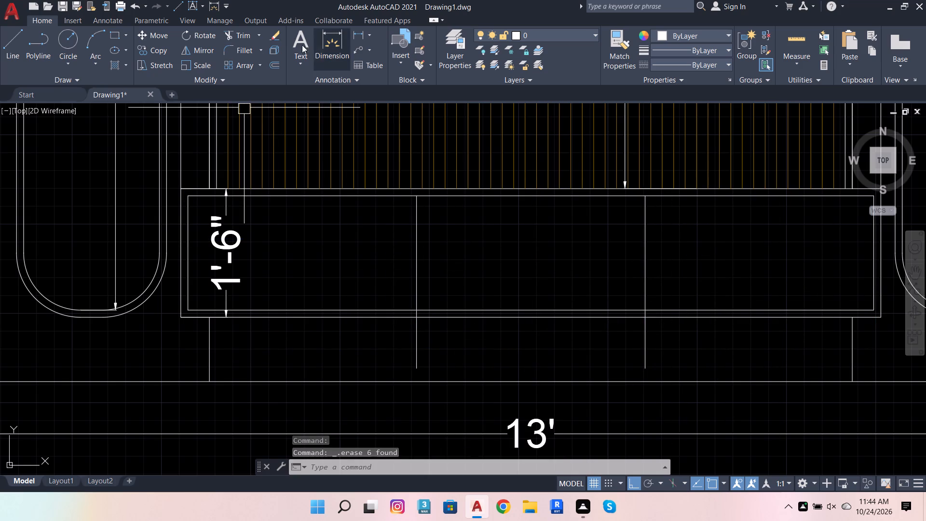
Trim the two bay divider lines so they end at the floating unit's inner bottom edge.
left_click(235, 34)
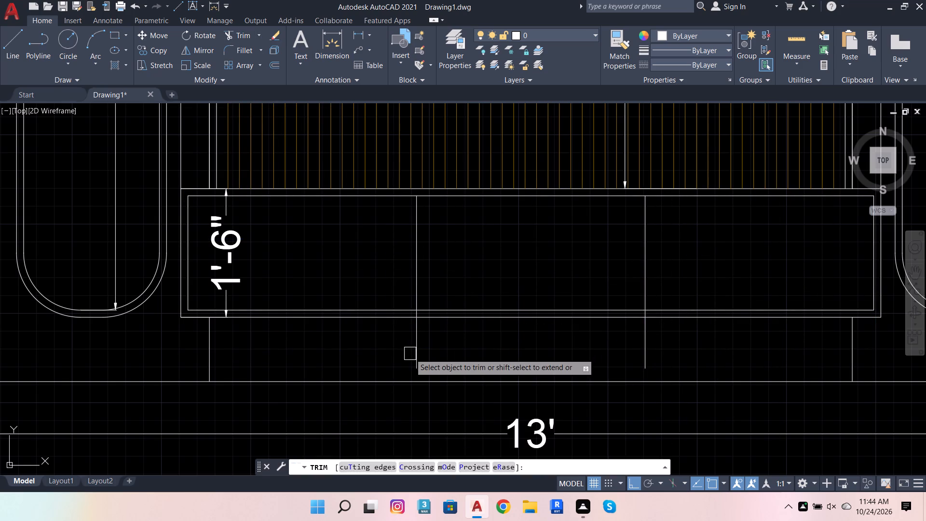
left_click(410, 354)
left_click(653, 343)
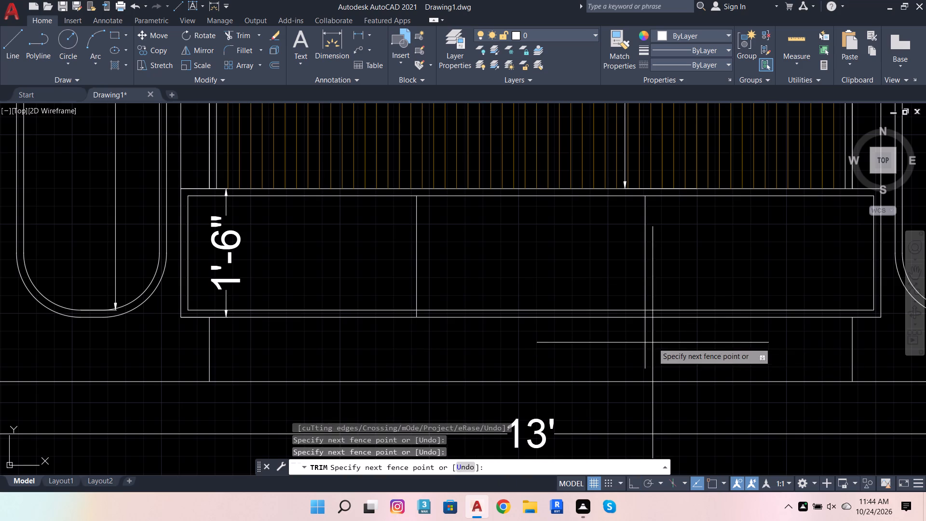
left_click(627, 343)
scroll(667, 321, "up", 3)
left_click(567, 293)
scroll(636, 302, "down", 4)
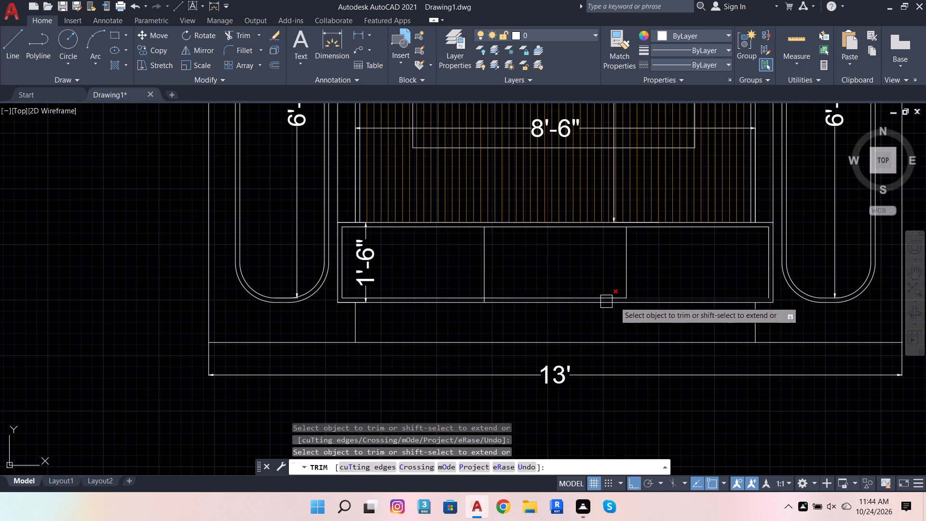
scroll(478, 297, "up", 4)
left_click(513, 328)
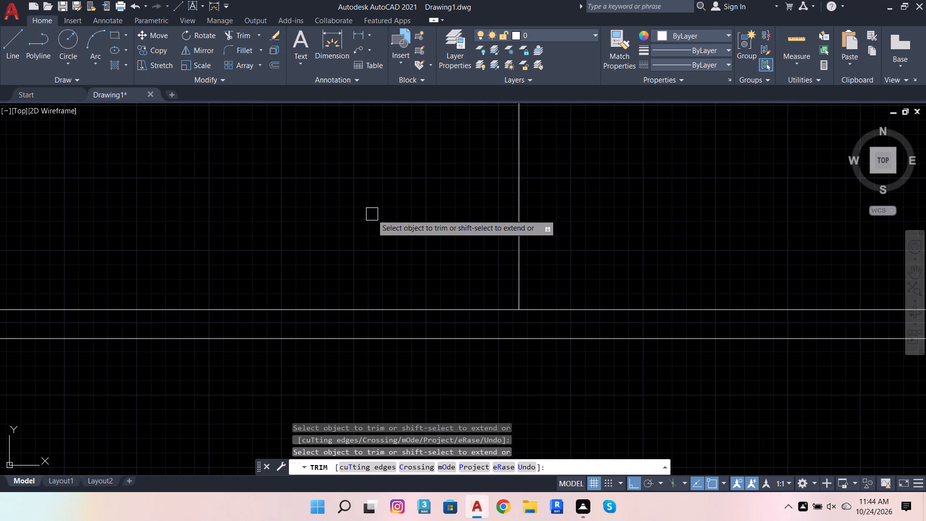
key("Escape")
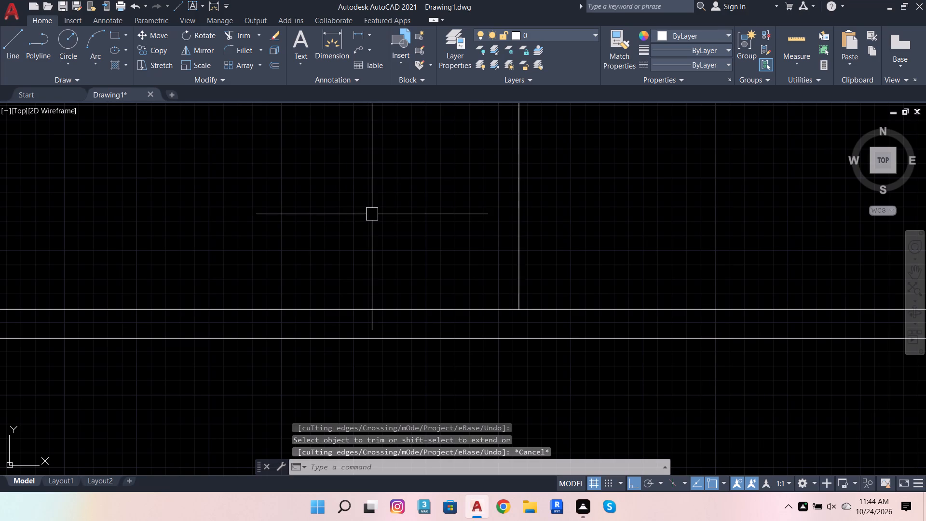
key("Escape")
key("Escape")
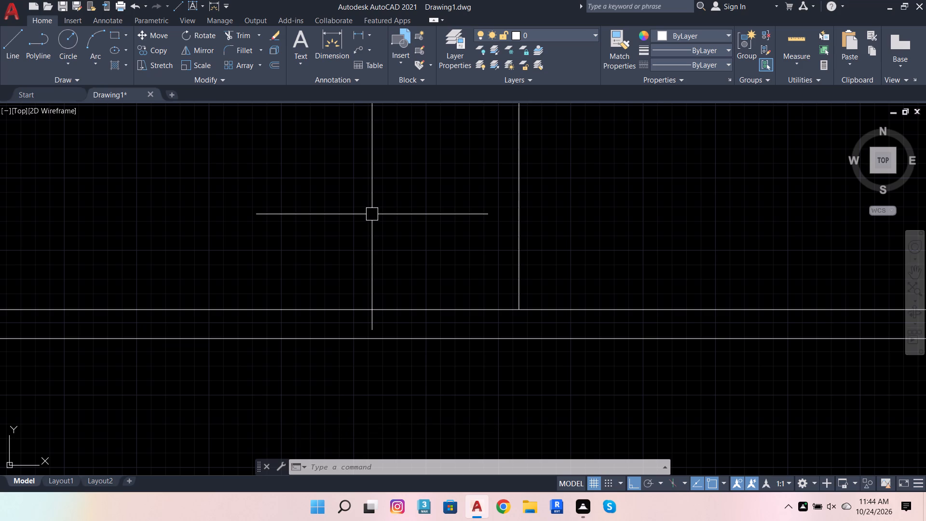
key("Escape")
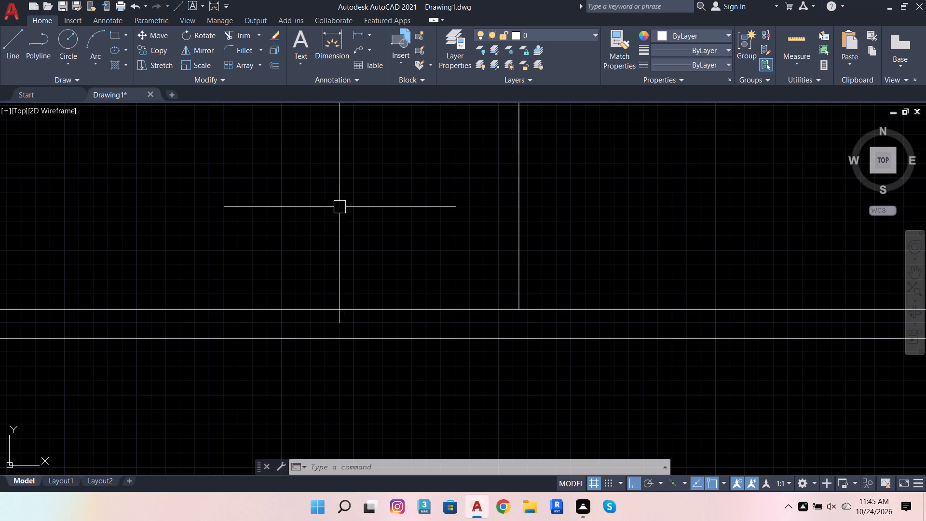
Move the 8'-6" dimension above the elevation down 1'-6", from the floating unit's upper-left outer corner to its lower-left outer corner.
scroll(374, 277, "down", 6)
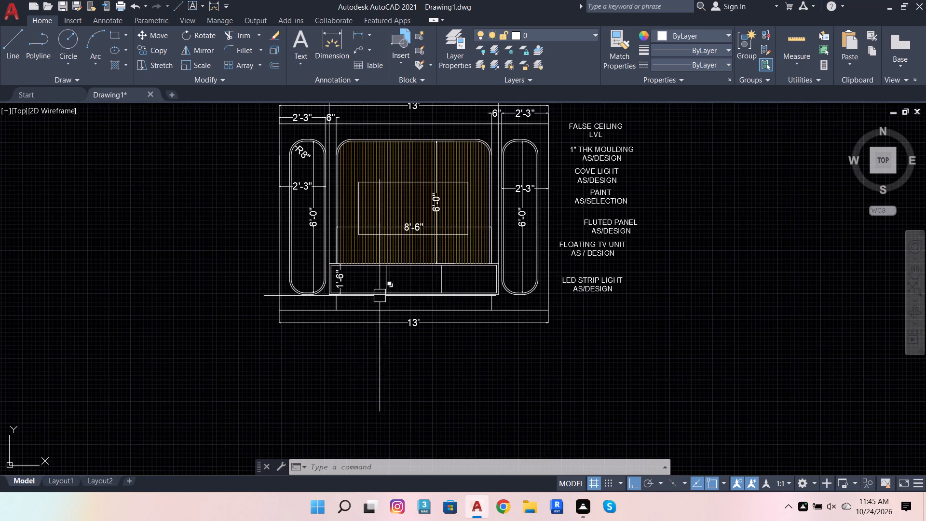
scroll(395, 293, "down", 1)
scroll(422, 172, "up", 2)
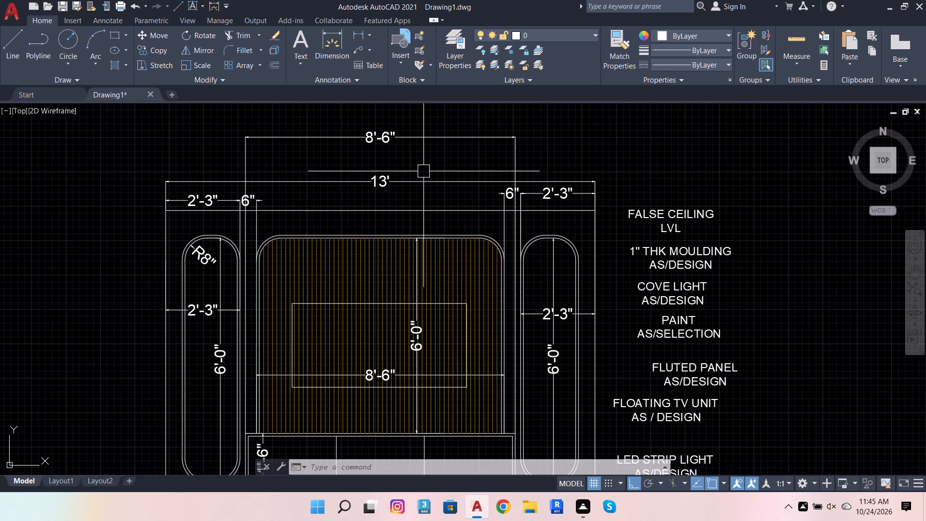
left_click(428, 135)
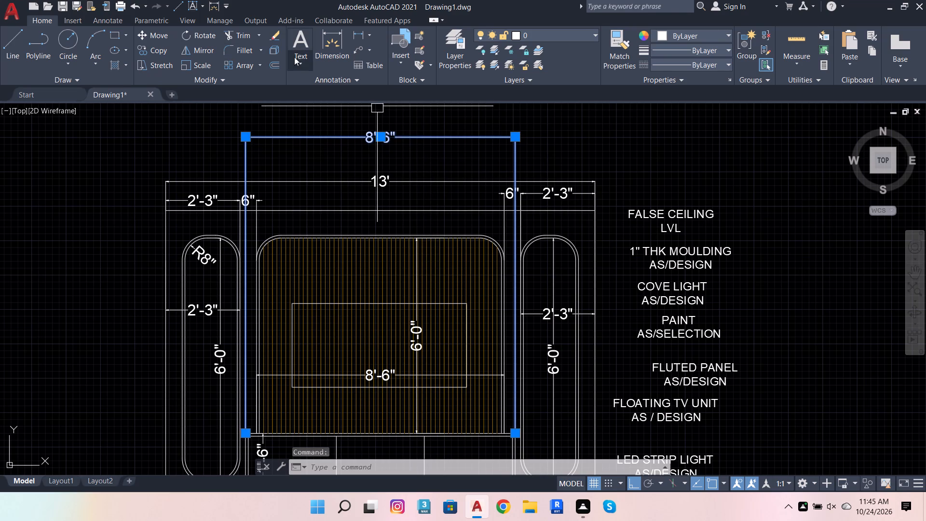
scroll(298, 69, "down", 1)
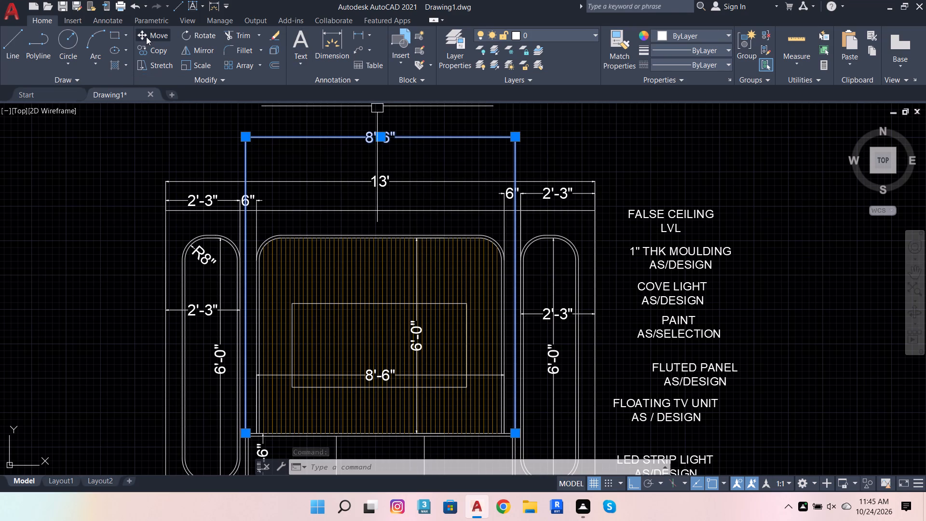
left_click(146, 37)
scroll(279, 101, "down", 3)
scroll(279, 229, "up", 4)
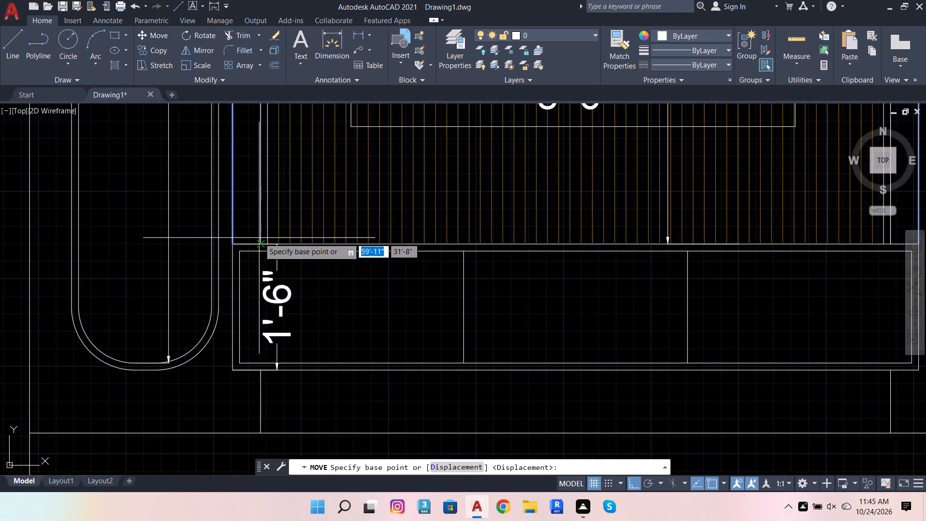
left_click(232, 241)
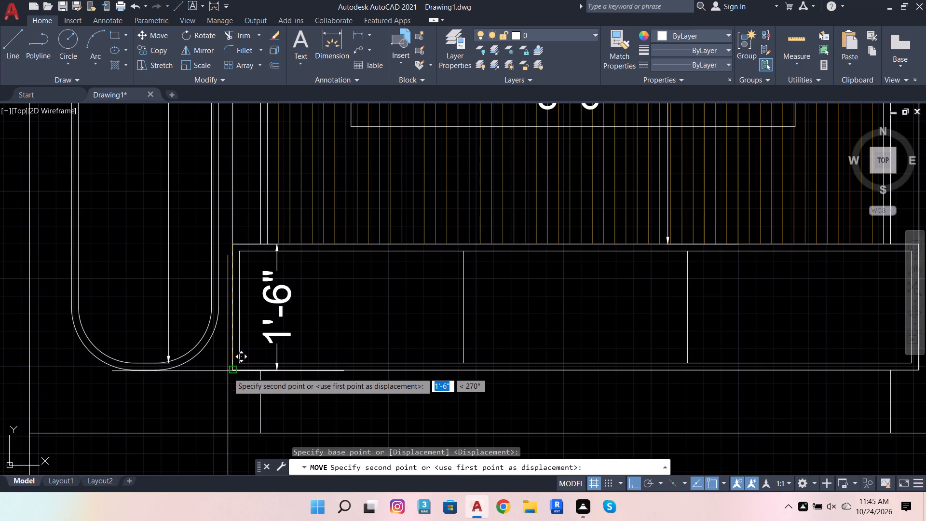
left_click(229, 373)
scroll(302, 341, "down", 3)
scroll(377, 170, "up", 3)
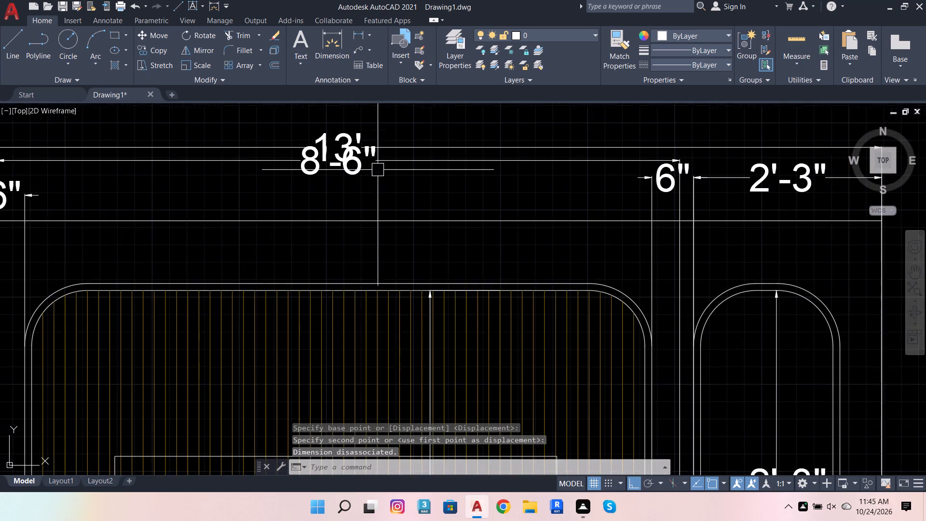
Move the same 8'-6" dimension straight up from the unit's lower-left corner so it sits just above the overall 13' dimension.
scroll(375, 160, "down", 2)
scroll(375, 160, "up", 3)
left_click(374, 159)
scroll(391, 172, "down", 3)
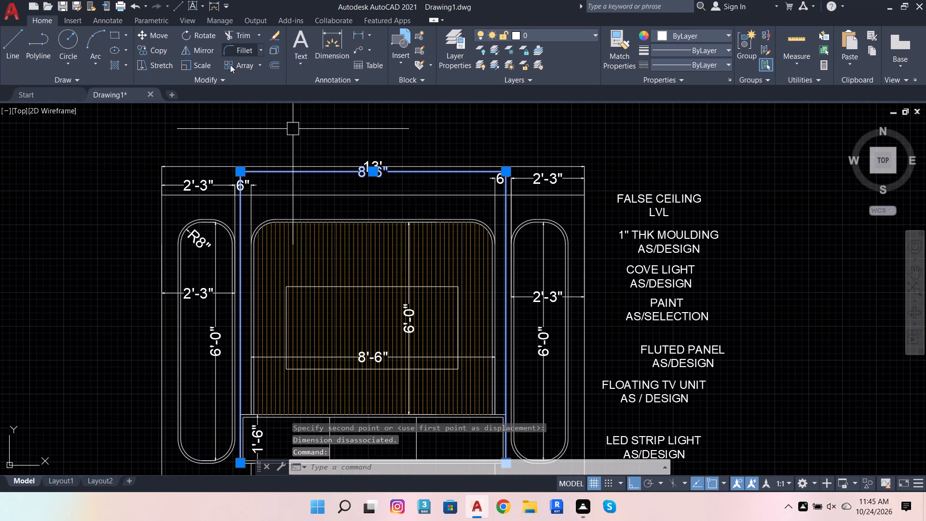
left_click(150, 33)
scroll(301, 342, "down", 4)
scroll(286, 364, "up", 6)
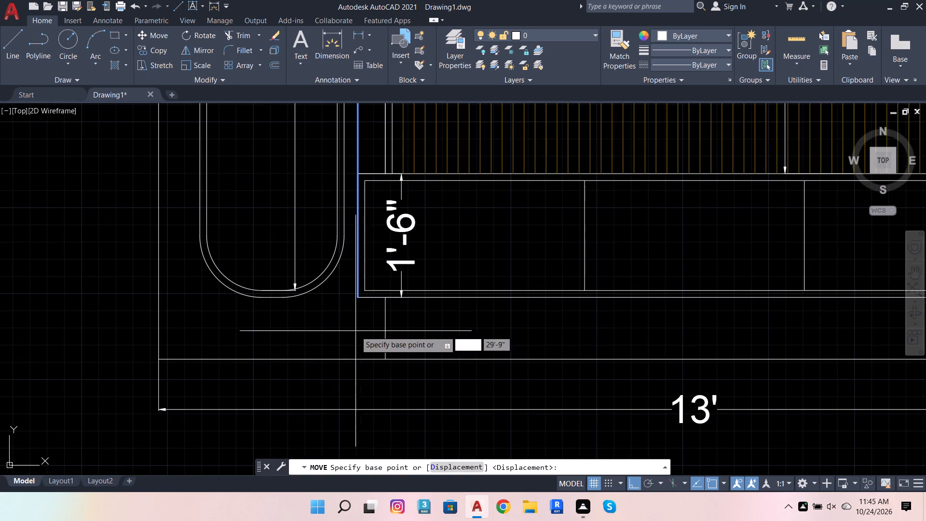
left_click(357, 300)
scroll(354, 258, "up", 2)
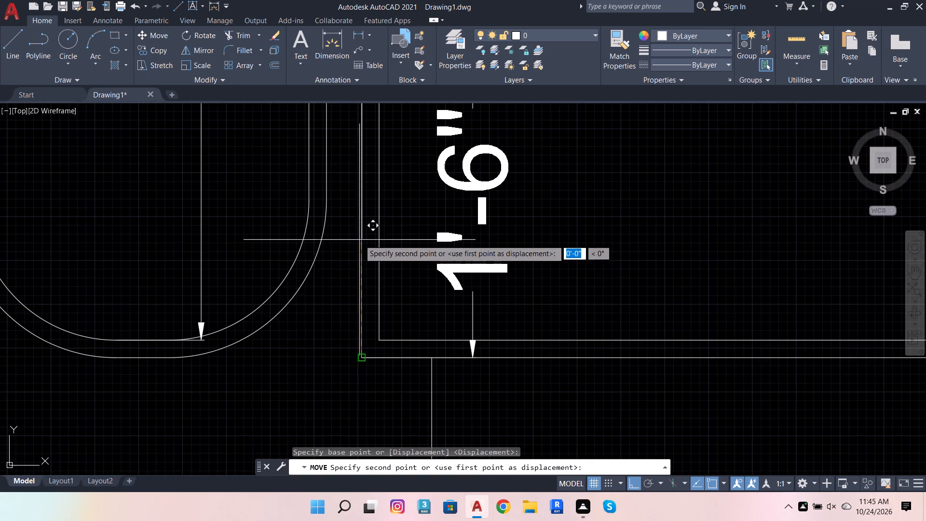
scroll(362, 231, "up", 3)
left_click(362, 231)
scroll(342, 267, "down", 6)
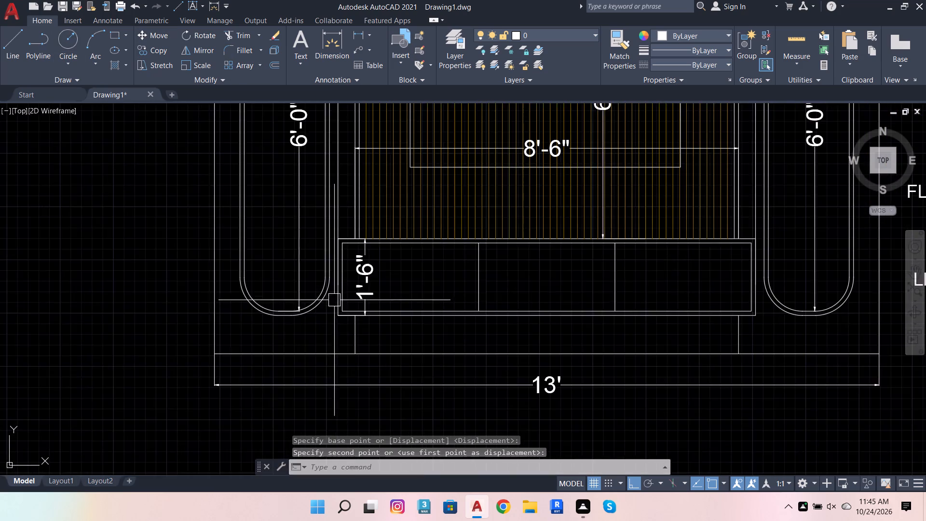
scroll(327, 368, "down", 5)
scroll(350, 327, "up", 5)
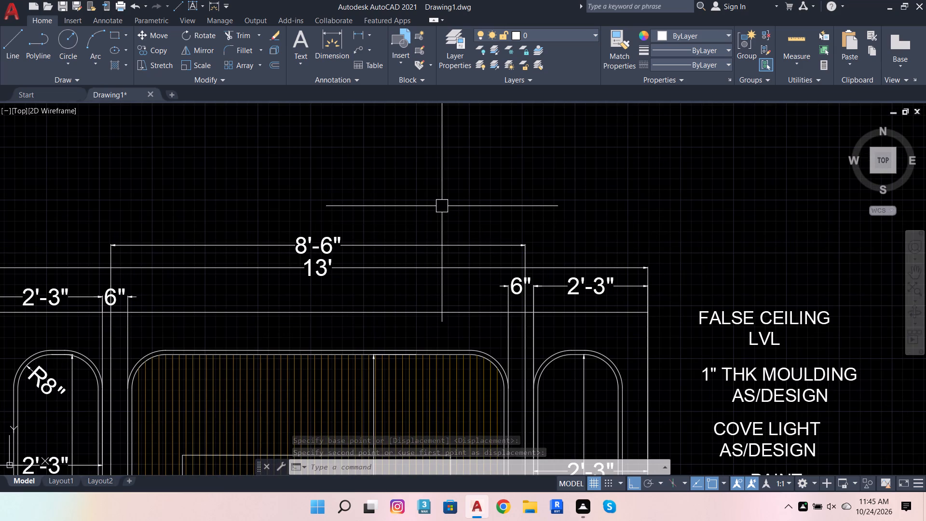
key("Escape")
key("Escape")
key("Escape")
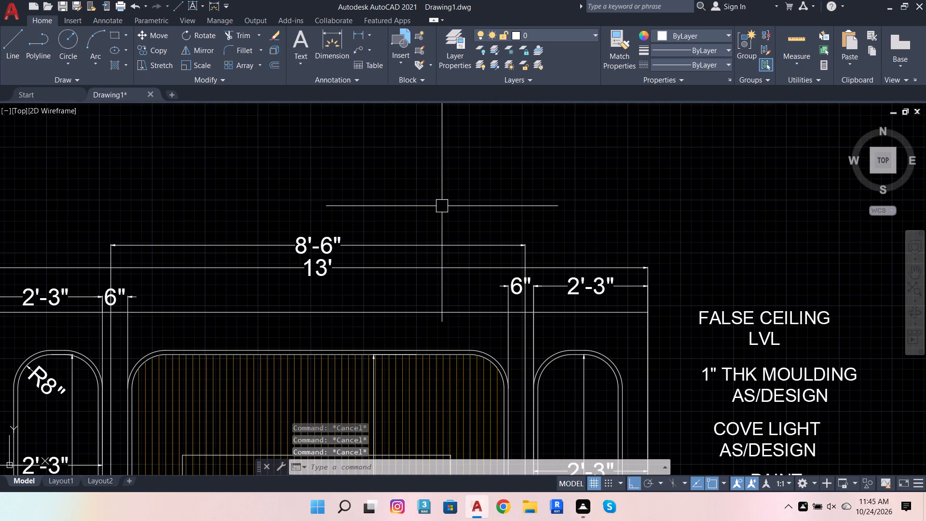
key("Escape")
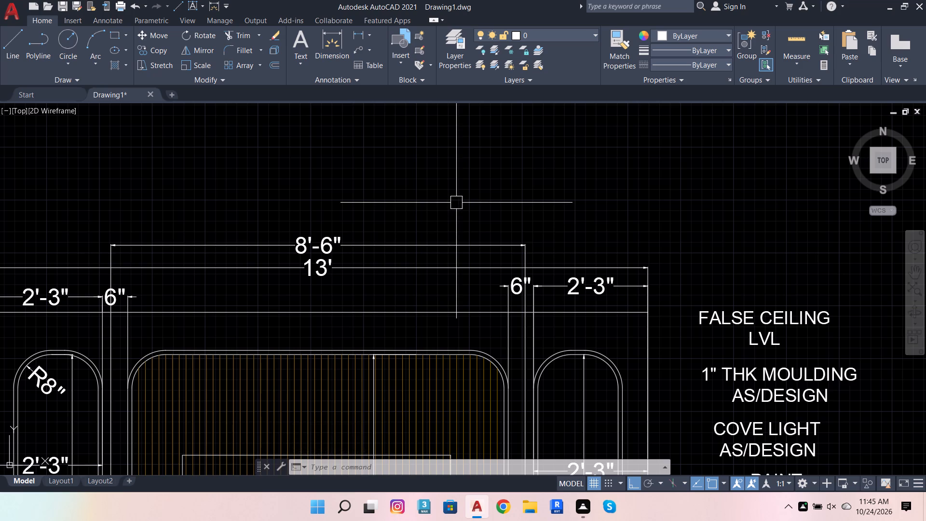
key("Escape")
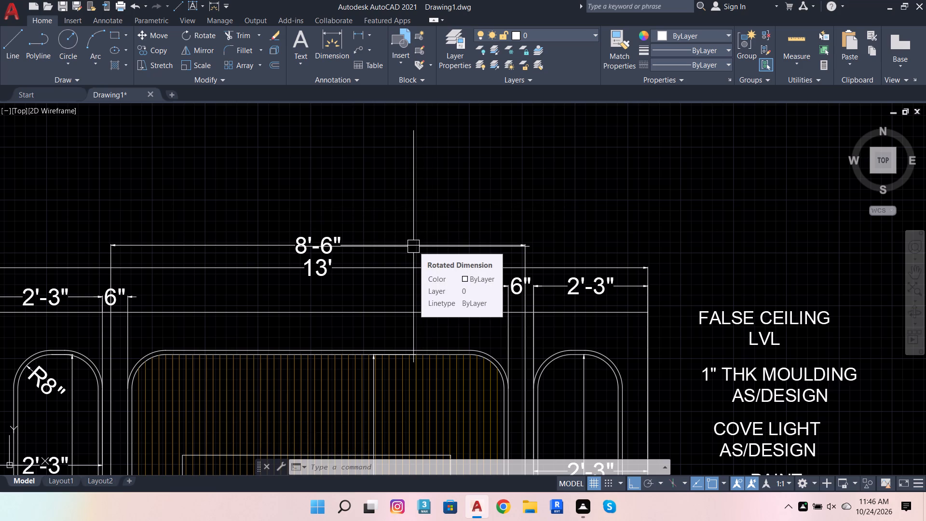
Save the drawing as Drawing1DAY 12(4) in the work folder inside fuji interior on the D: drive.
key("ctrl+s")
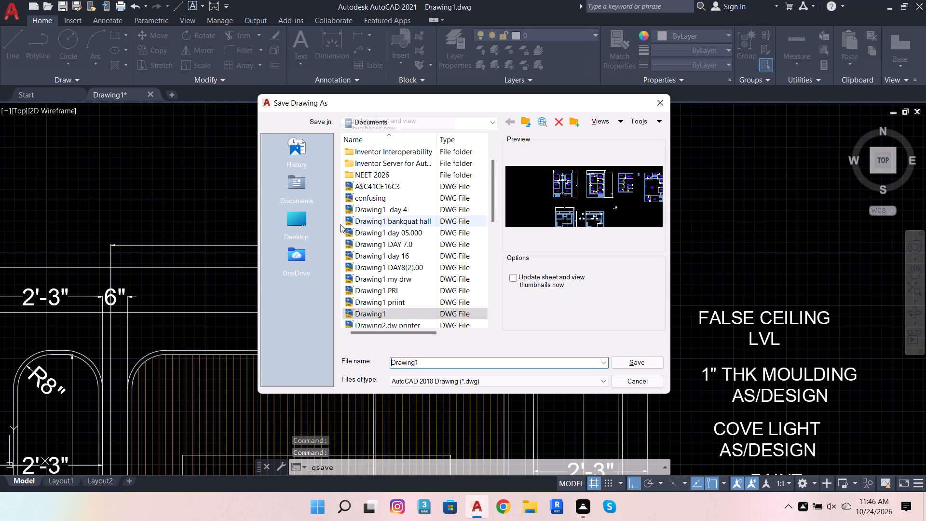
double_click(300, 215)
double_click(402, 161)
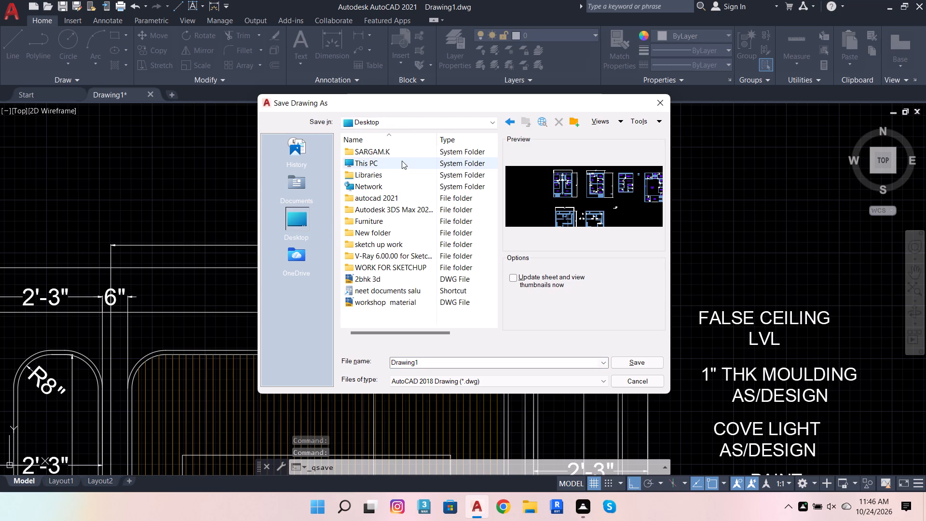
double_click(416, 260)
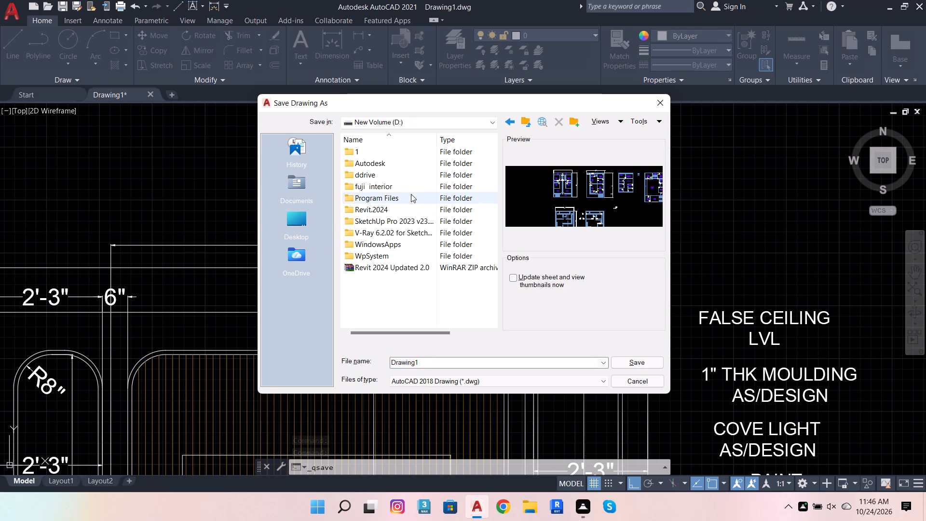
double_click(408, 188)
double_click(395, 176)
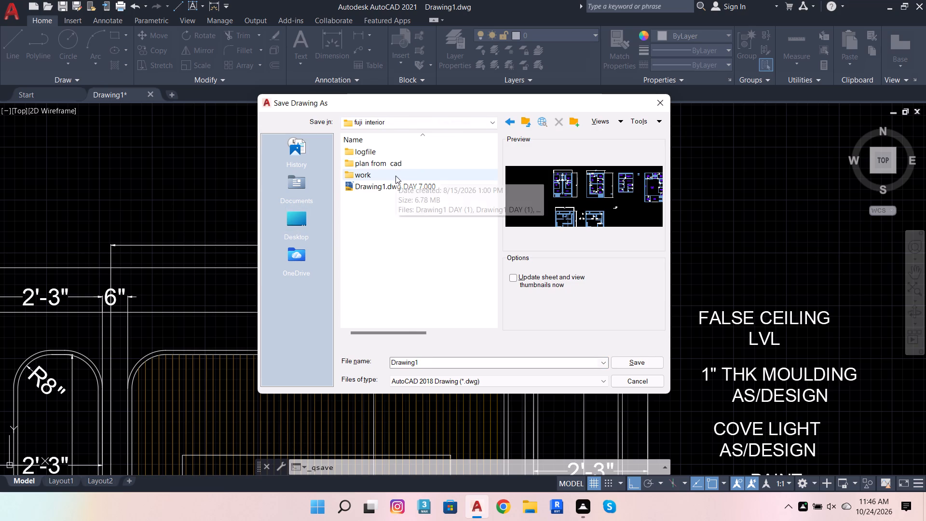
double_click(458, 359)
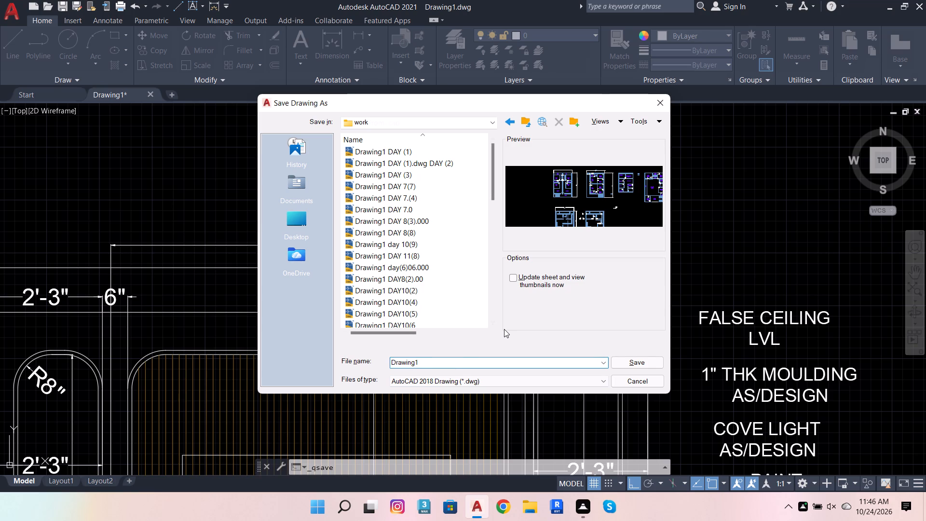
type("DAY")
key("space")
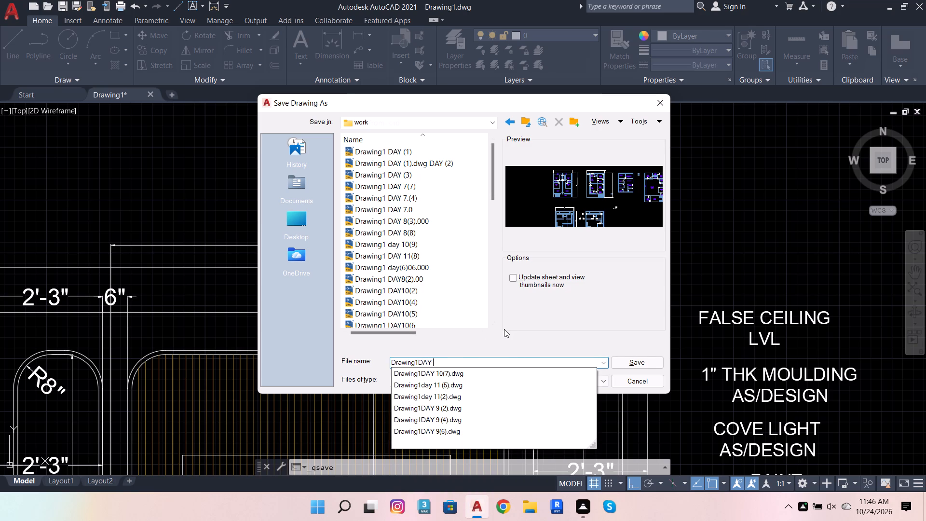
type("12")
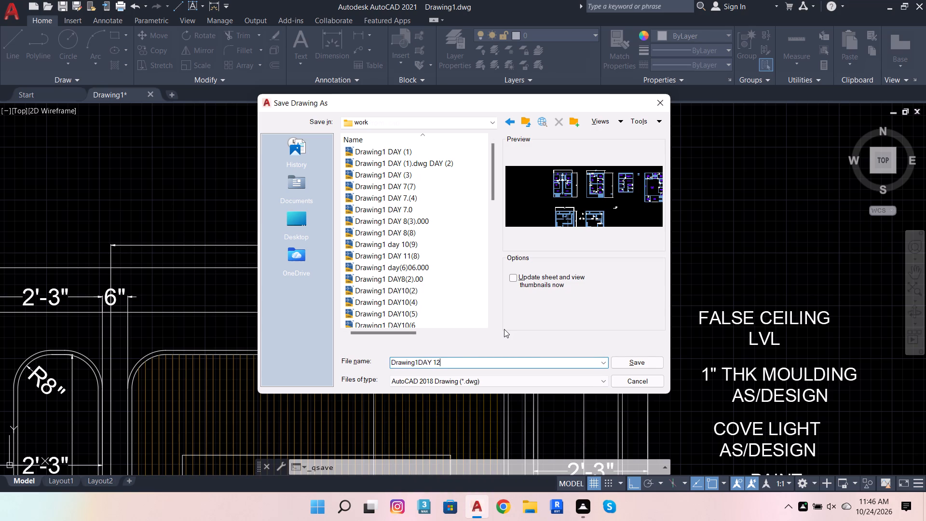
key("shift+parenleft")
key("4")
key("shift+parenright")
left_click(628, 361)
Save the drawing again and close the application.
scroll(619, 329, "down", 4)
scroll(657, 386, "up", 2)
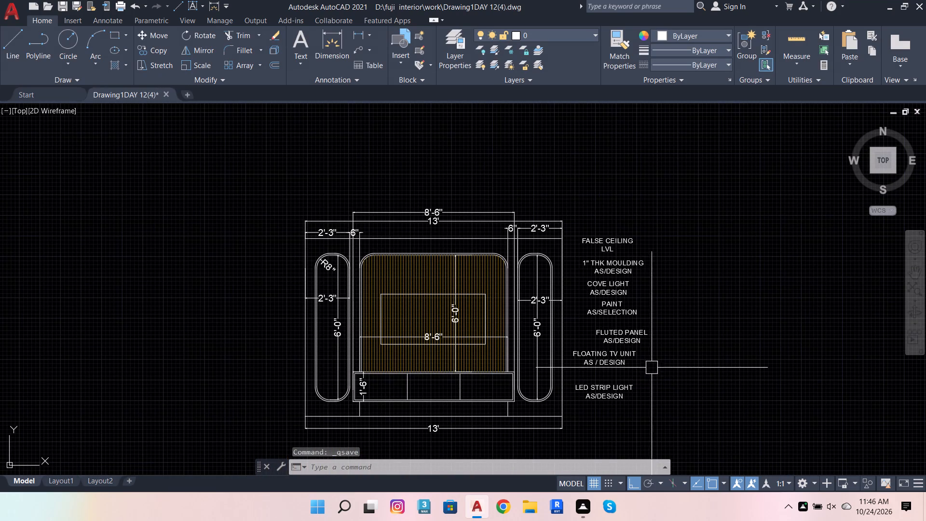
key("ctrl+s")
key("ctrl+s")
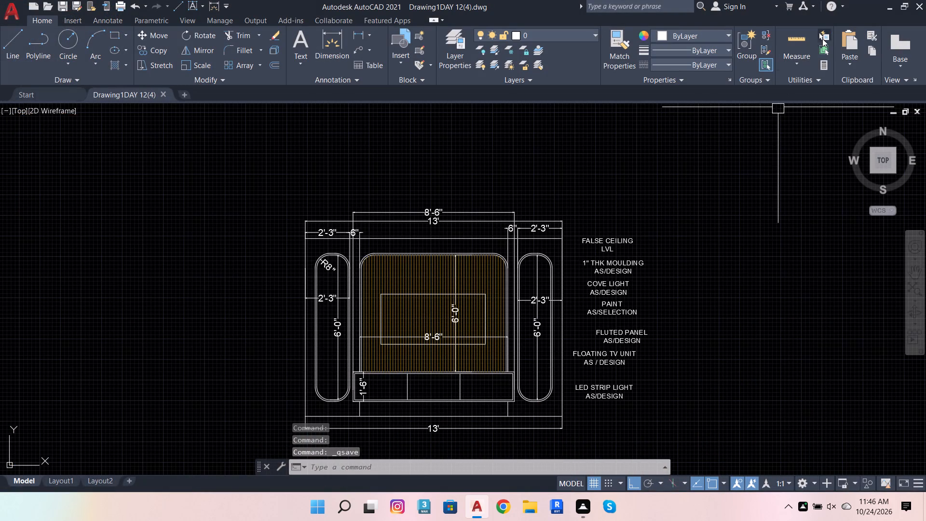
key("ctrl+s")
key("ctrl+s")
left_click(924, 0)
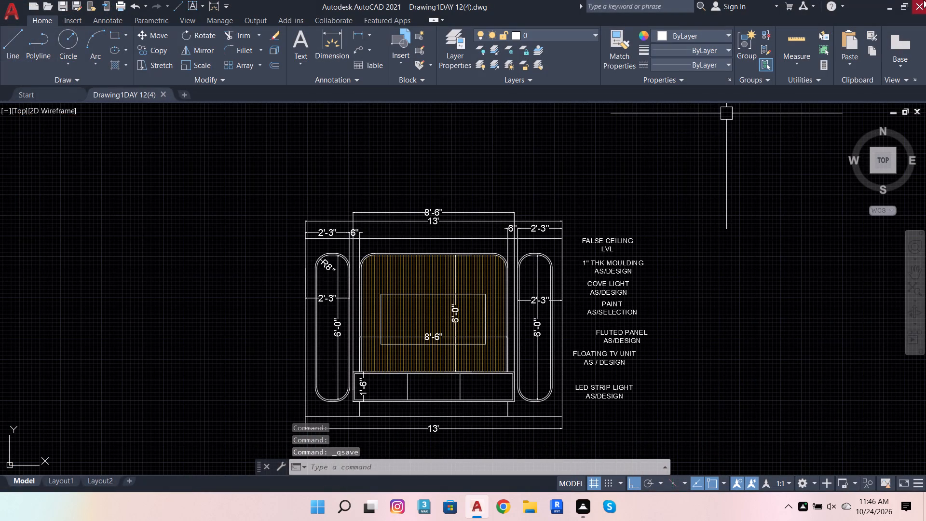
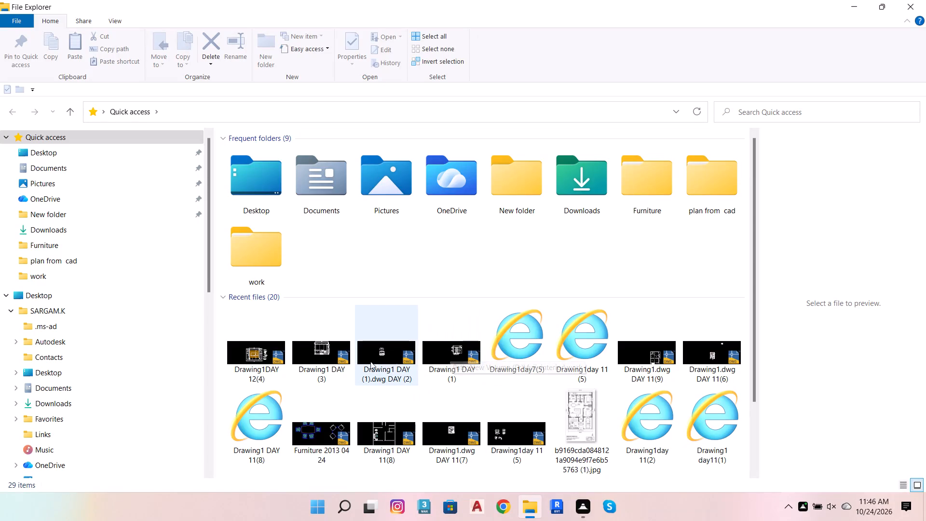
Open Drawing1 DAY (3) from the recent files, look over the shoe rack elevation, save it and close the application.
scroll(381, 354, "up", 1)
double_click(317, 348)
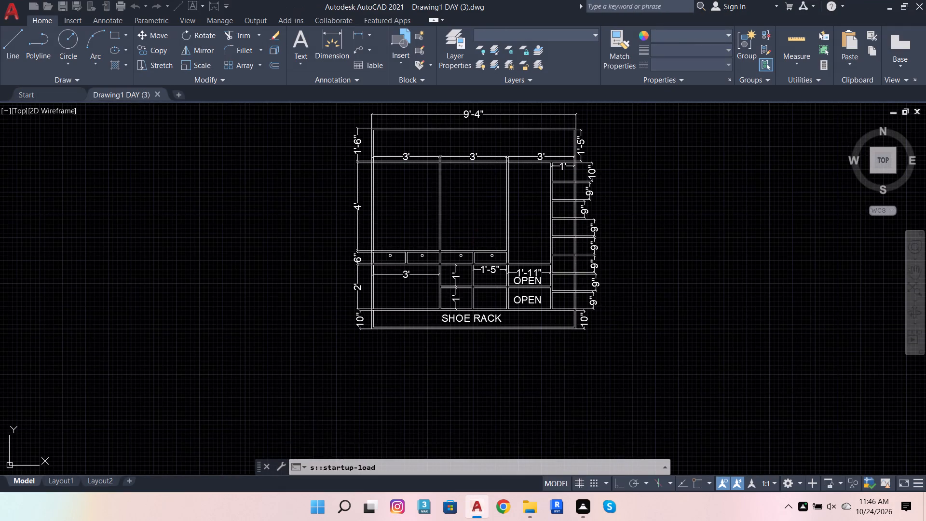
scroll(469, 265, "down", 2)
scroll(475, 261, "up", 2)
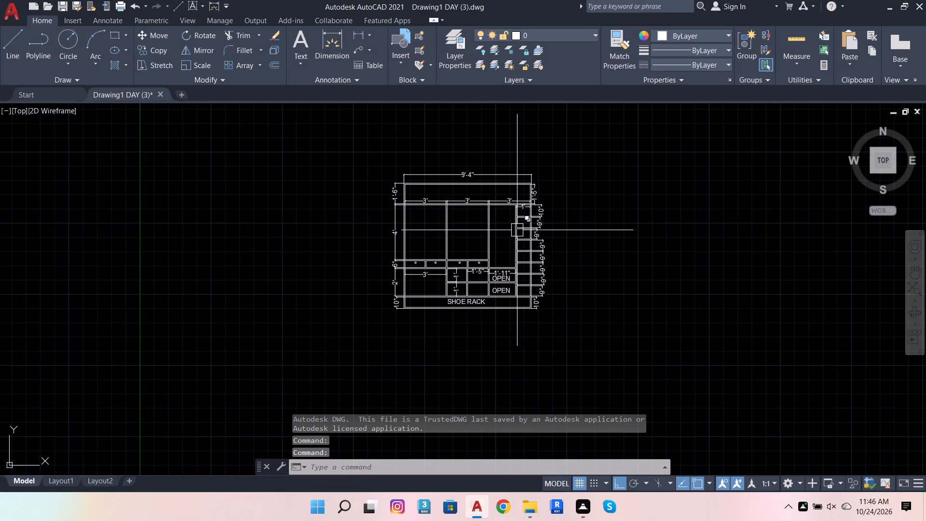
key("ctrl+s")
left_click(925, 0)
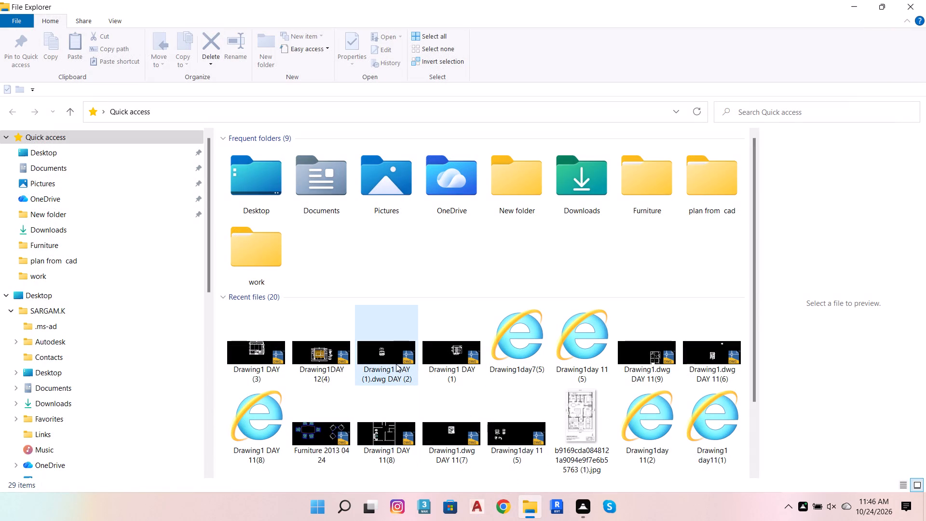
Open the recent file Drawing1 DAY (1).dwg DAY (2) containing the inner wardrobe details.
double_click(396, 363)
left_click(465, 267)
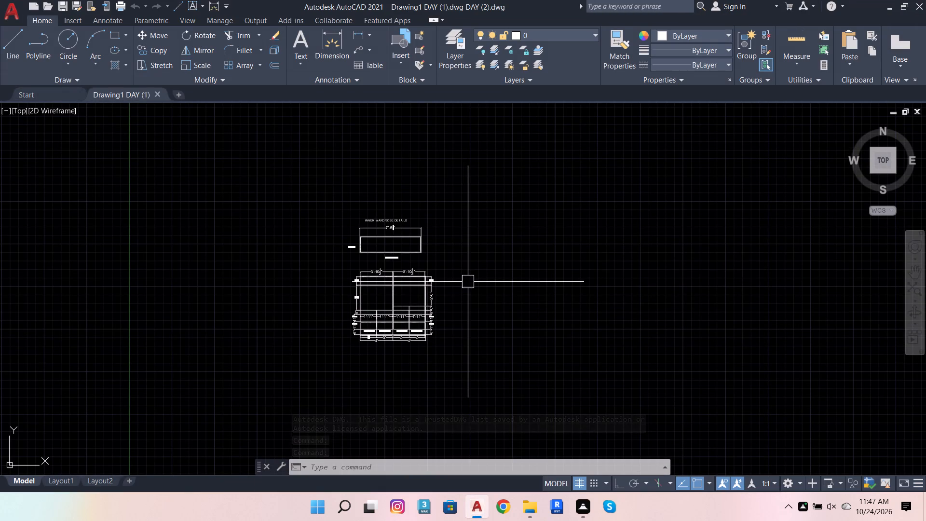
With Ortho on, draw a line from the wardrobe plan's inner left edge midpoint past its right side, with segments 0.5" up and 1" down.
scroll(400, 256, "up", 3)
scroll(376, 209, "up", 1)
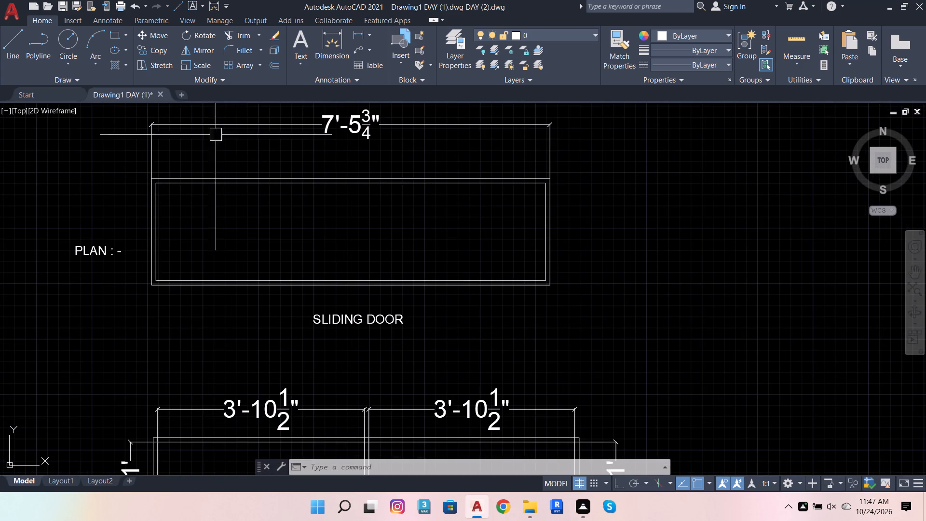
left_click(15, 38)
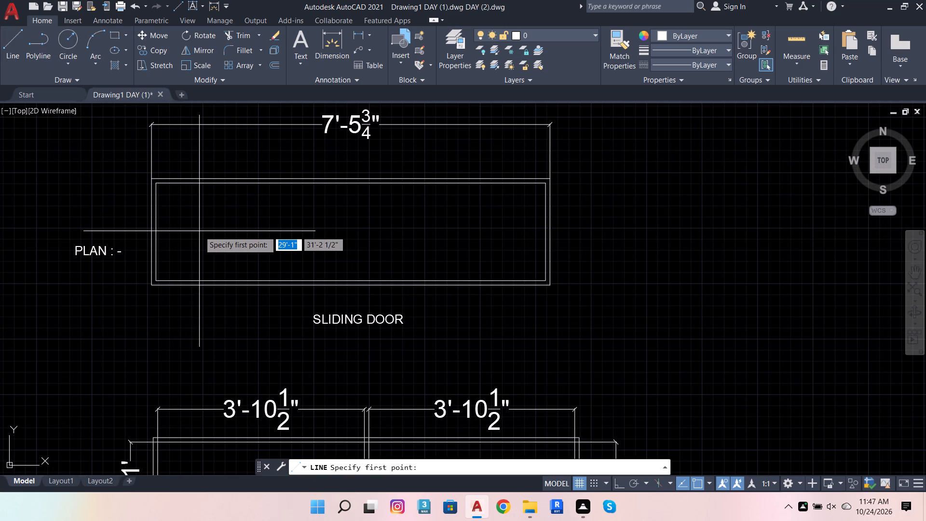
right_click(199, 231, "shift")
left_click(241, 287)
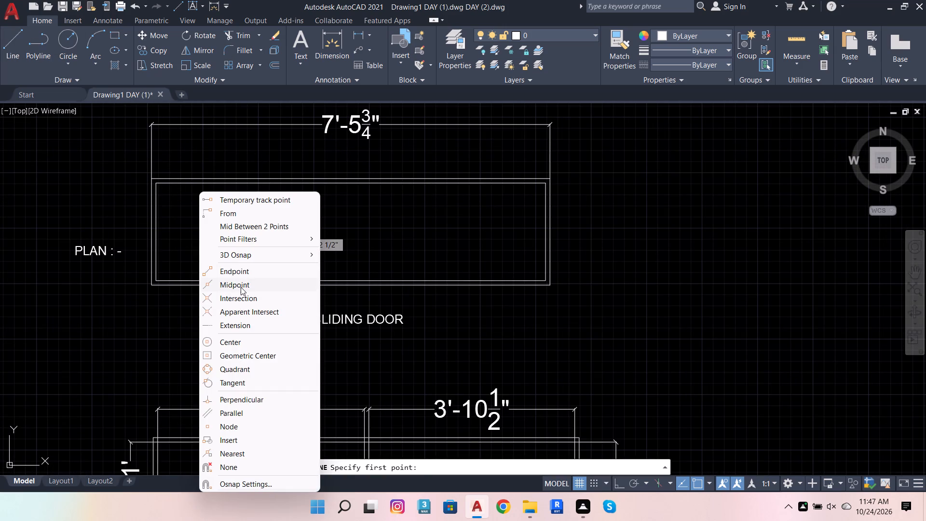
left_click(155, 233)
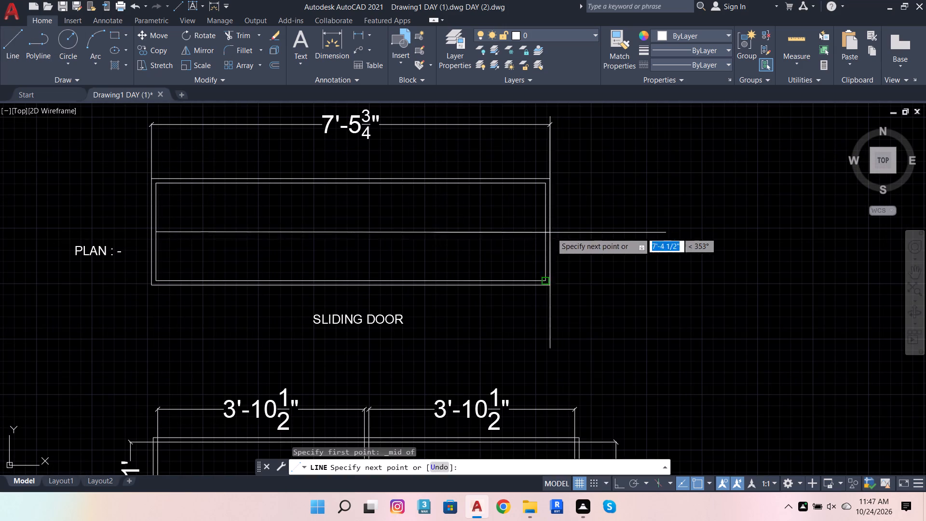
left_click(617, 486)
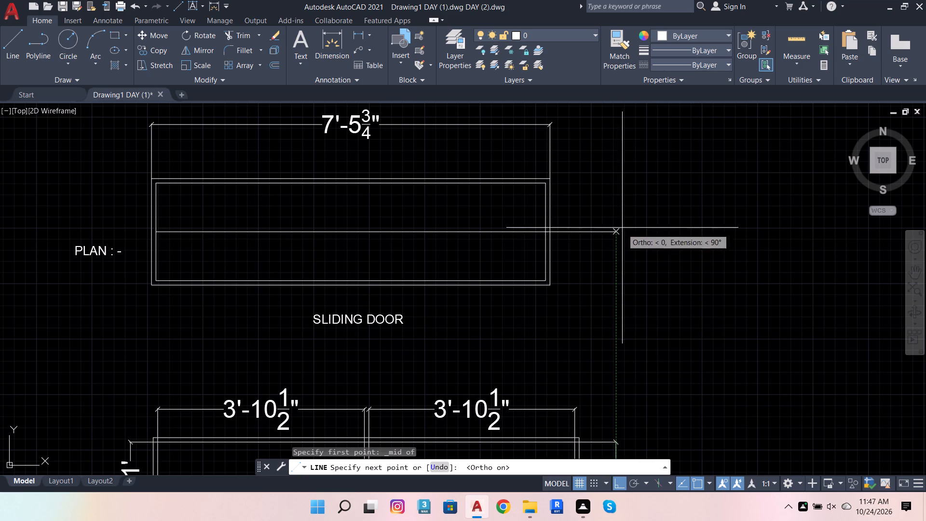
left_click(623, 227)
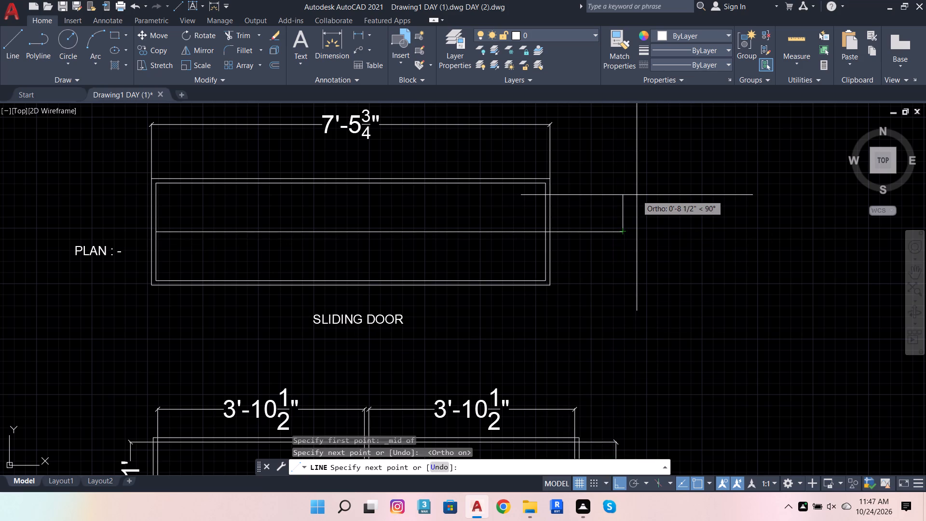
type(".5")
key("Return")
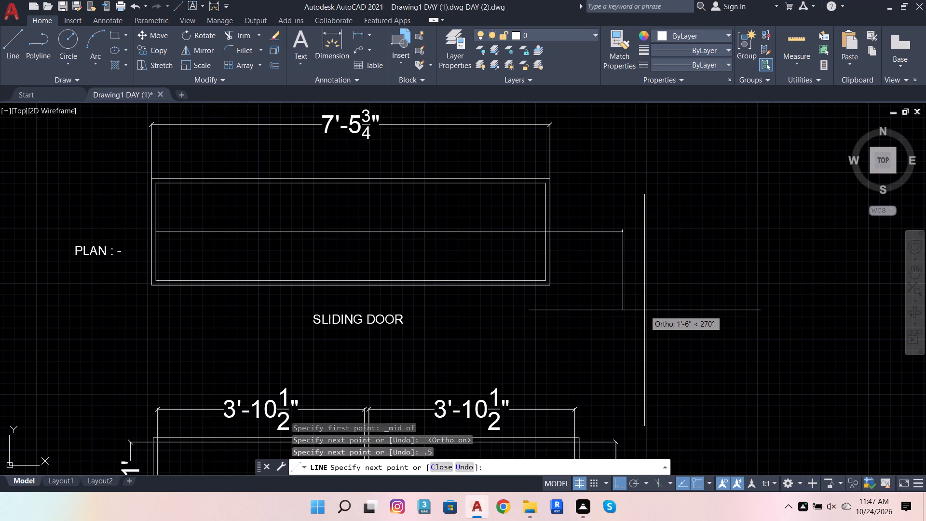
key("1")
key("Return")
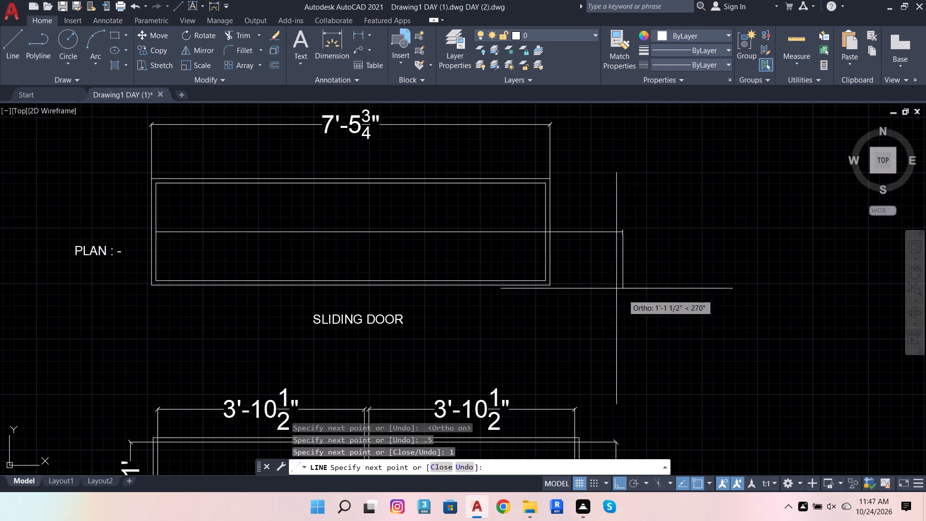
Continue the line left beyond the plan, 1" up, and back right to just past the starting end cap.
scroll(628, 252, "up", 2)
scroll(609, 200, "up", 2)
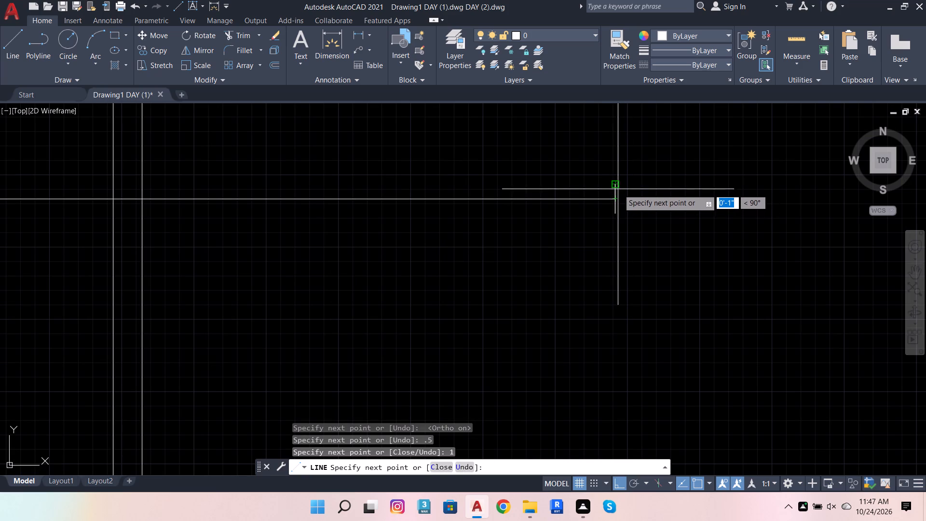
scroll(669, 254, "down", 3)
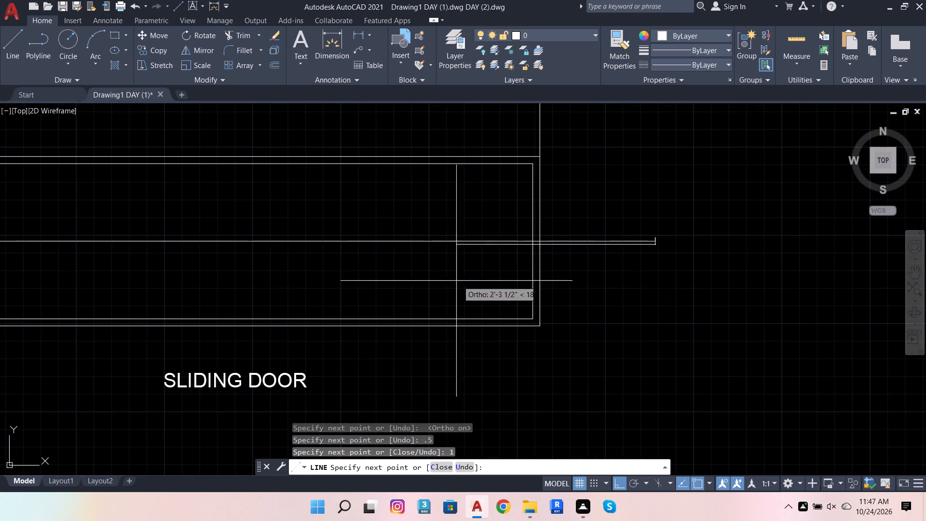
scroll(363, 261, "down", 3)
scroll(213, 270, "up", 3)
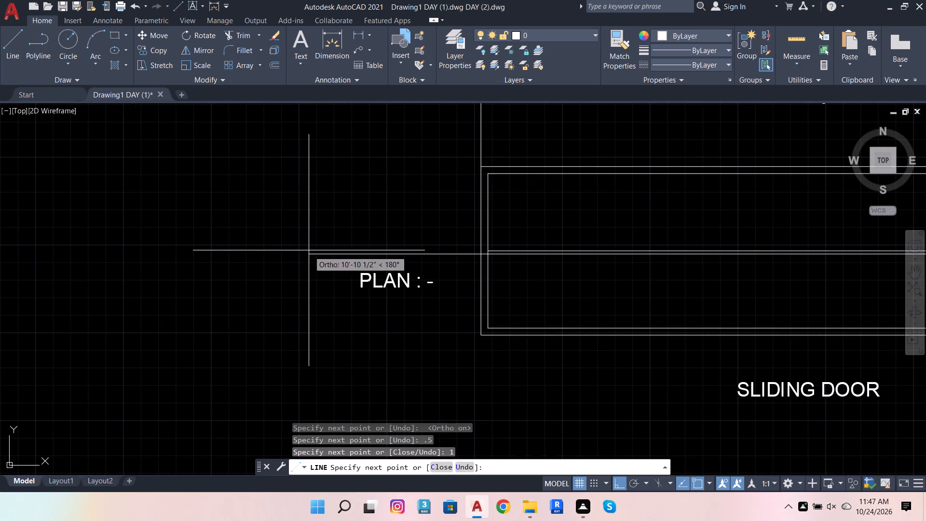
left_click(309, 250)
key("1")
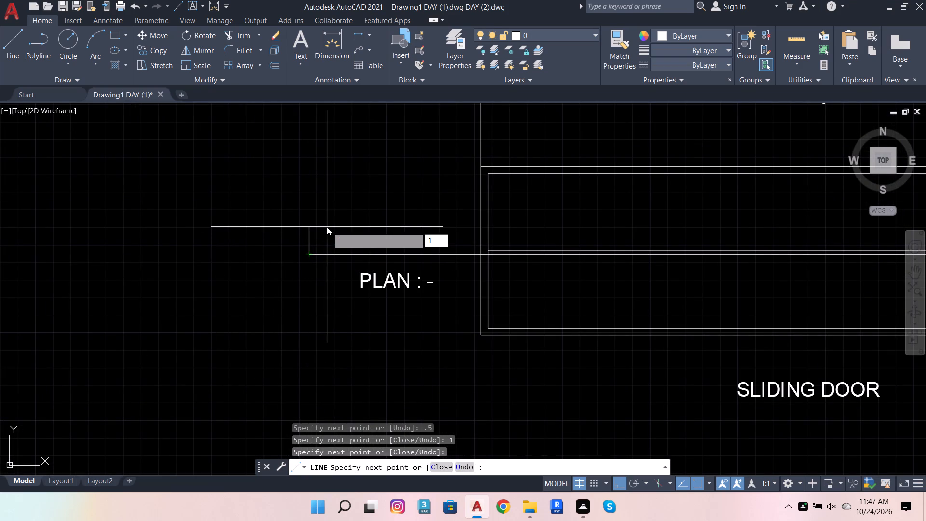
key("Return")
scroll(254, 251, "down", 3)
scroll(566, 281, "up", 2)
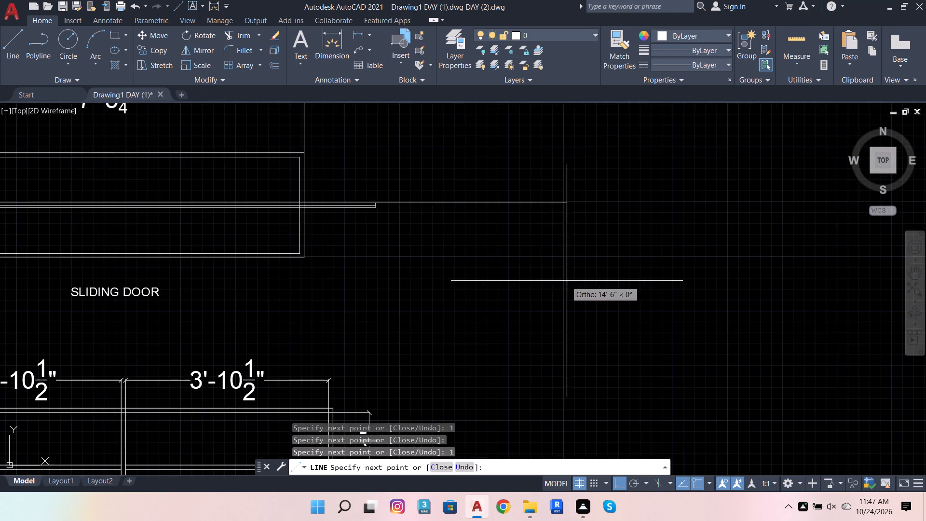
scroll(384, 200, "up", 3)
left_click(354, 208)
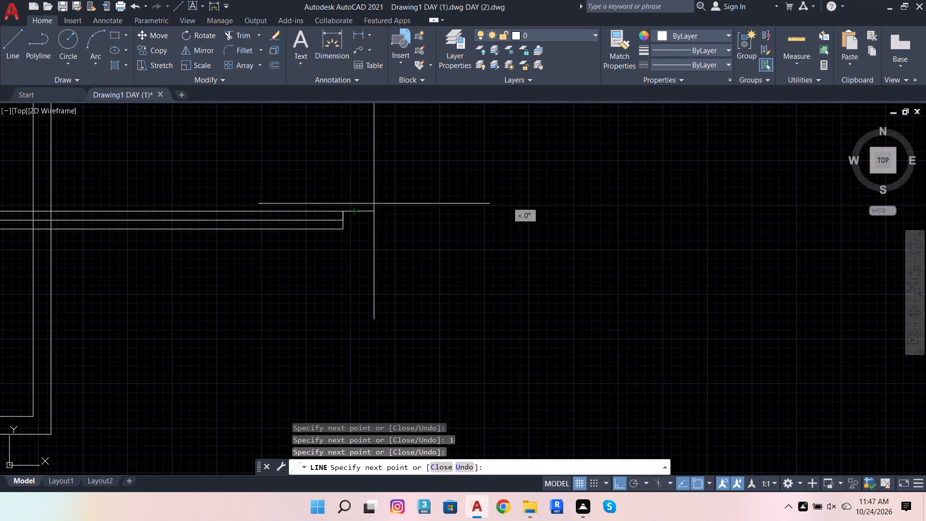
key("Escape")
Trim the three horizontal lines back to the plan's inner right edge and remove the leftover end pieces beyond it.
scroll(483, 209, "down", 2)
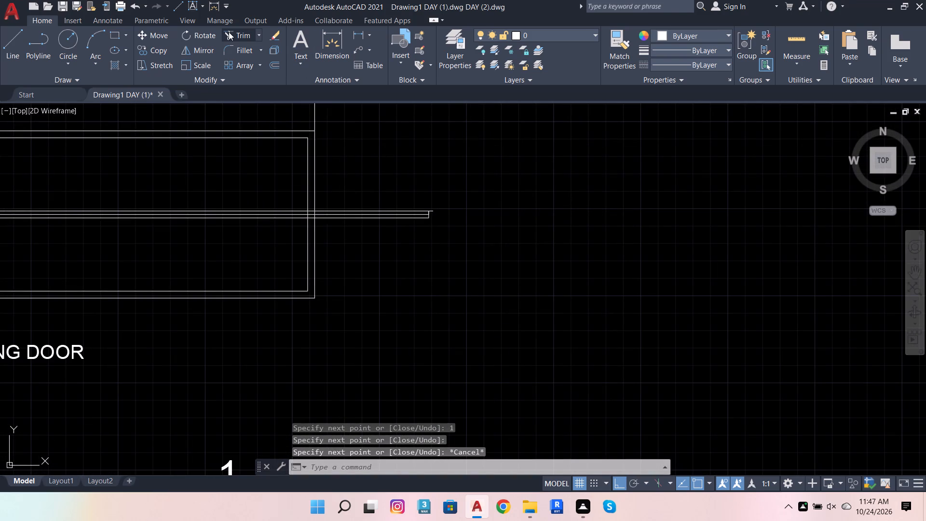
left_click(229, 32)
left_click(401, 180)
left_click(414, 258)
scroll(431, 230, "up", 3)
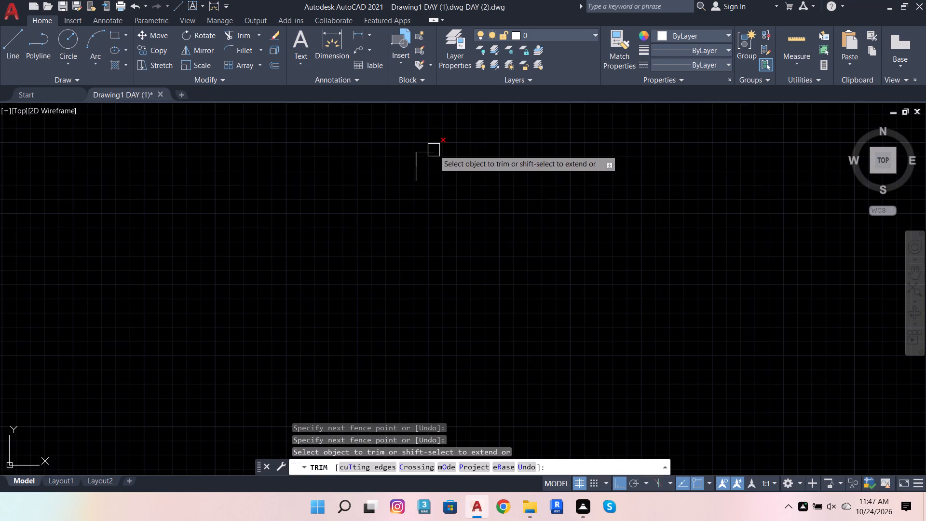
left_click_drag(430, 141, 405, 173)
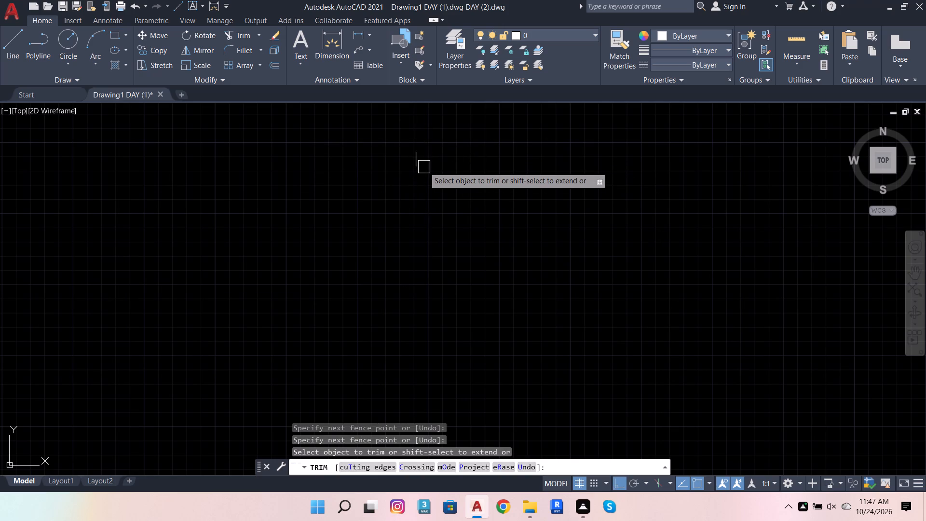
left_click(424, 167)
left_click(404, 158)
scroll(498, 184, "down", 5)
scroll(414, 195, "up", 3)
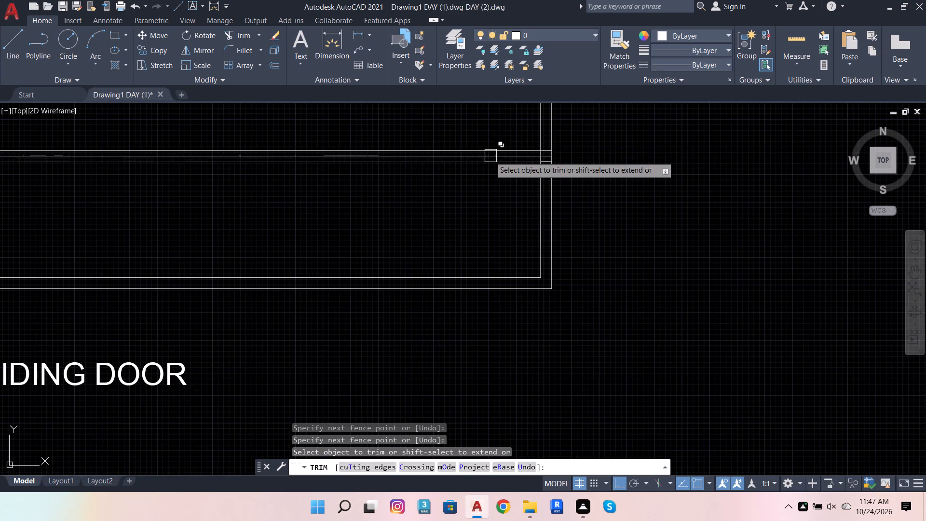
scroll(512, 143, "up", 1)
scroll(572, 151, "up", 3)
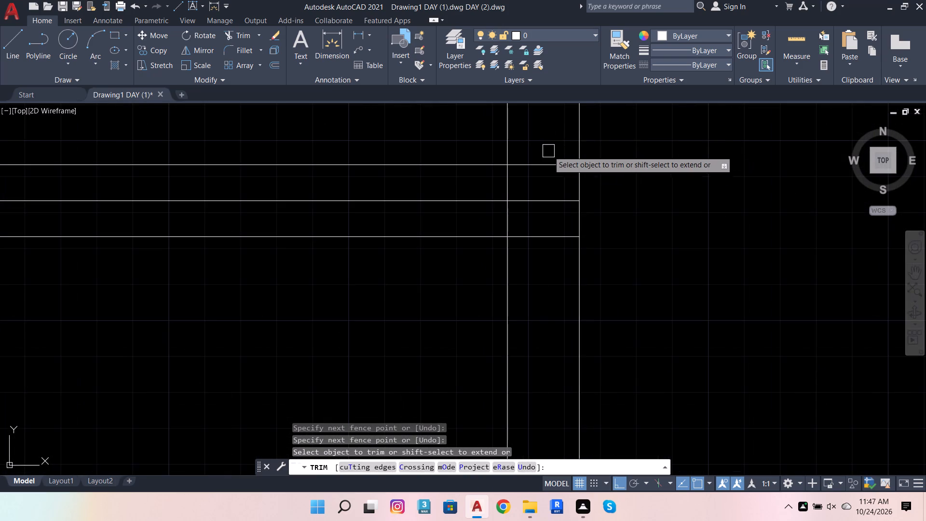
left_click(537, 144)
left_click(525, 255)
Trim the horizontal lines projecting beyond the plan's left side back to the inner left edge.
scroll(635, 220, "down", 6)
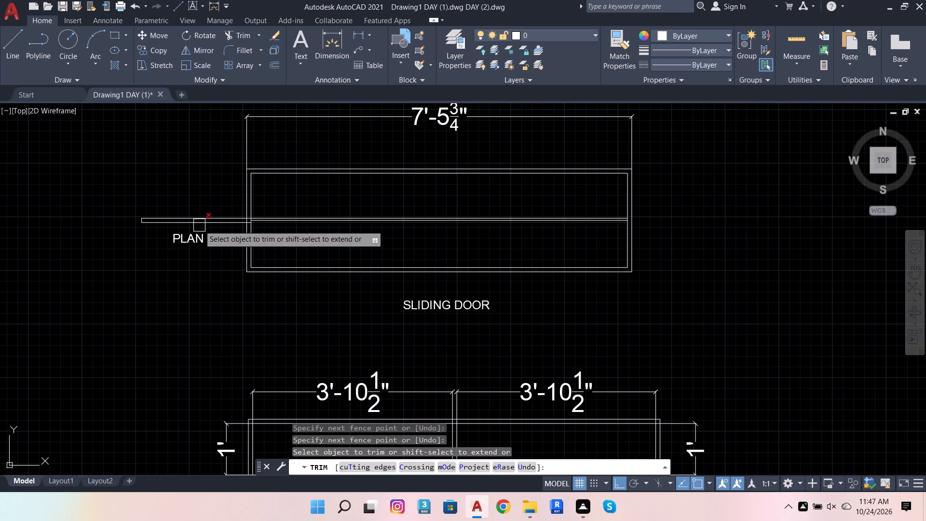
scroll(192, 225, "up", 4)
left_click(303, 147)
left_click(323, 206)
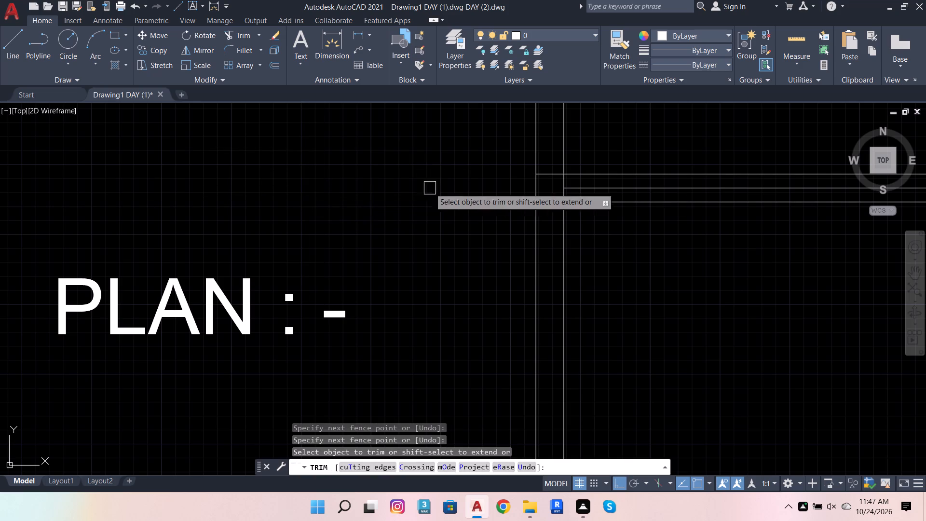
scroll(582, 155, "up", 2)
left_click(510, 178)
left_click(498, 288)
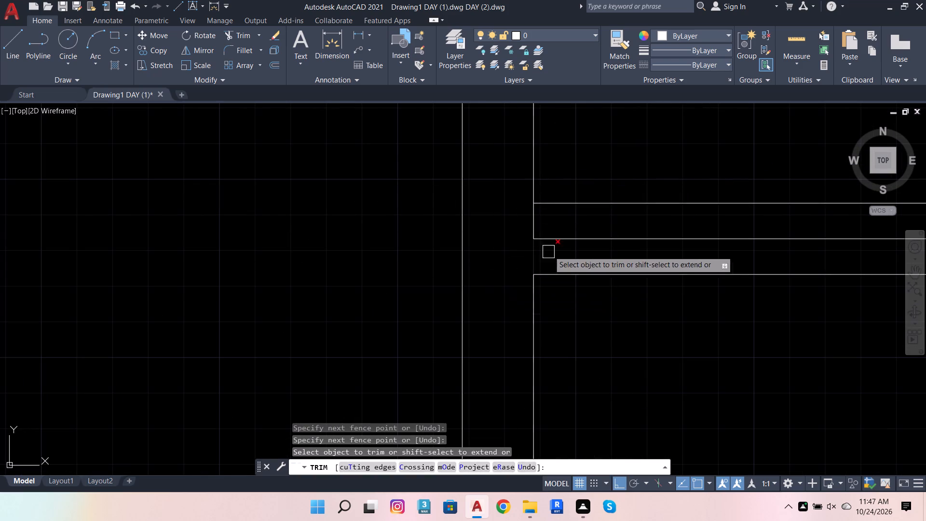
Remove the middle of the three horizontal lines inside the wardrobe plan with Trim, keeping the outer pair.
left_click(578, 236)
scroll(60, 209, "down", 4)
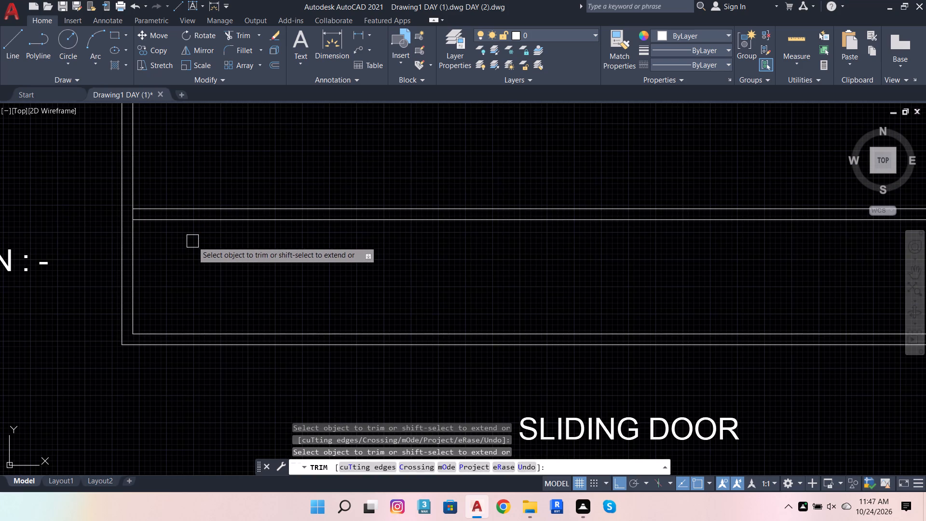
key("Escape")
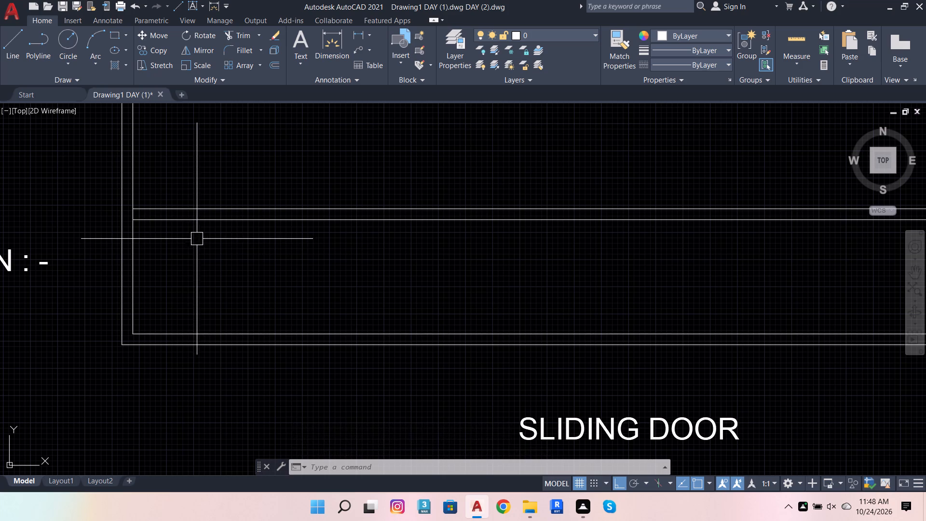
Draw a narrow vertical rectangle about 1" by 1'-4 1/2" across the horizontal pair near the plan's inner left edge.
scroll(170, 269, "down", 4)
scroll(259, 282, "up", 1)
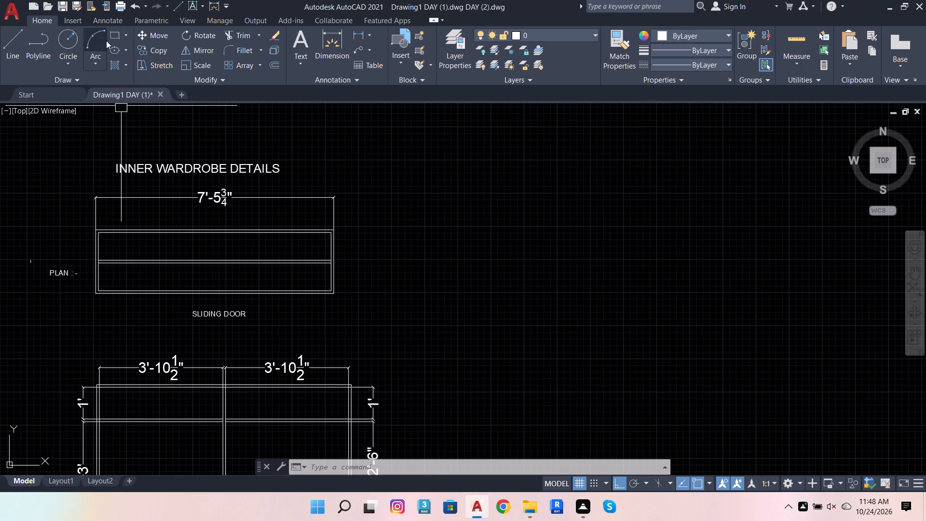
left_click(5, 48)
scroll(112, 224, "up", 3)
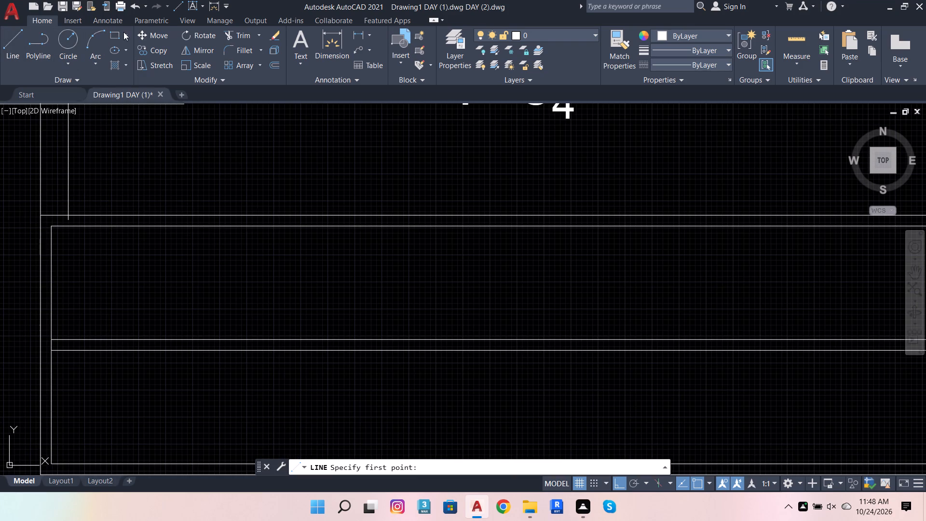
left_click(112, 34)
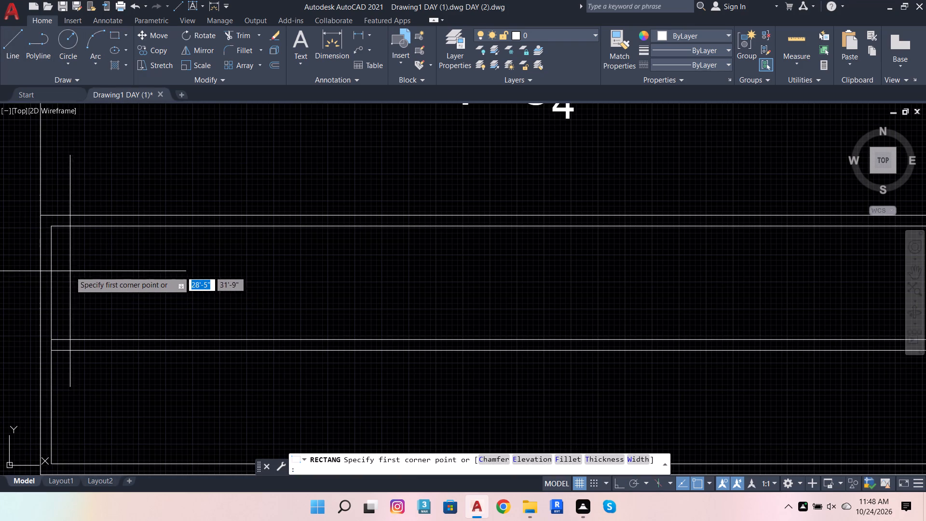
left_click(68, 270)
scroll(90, 393, "down", 2)
scroll(93, 409, "up", 2)
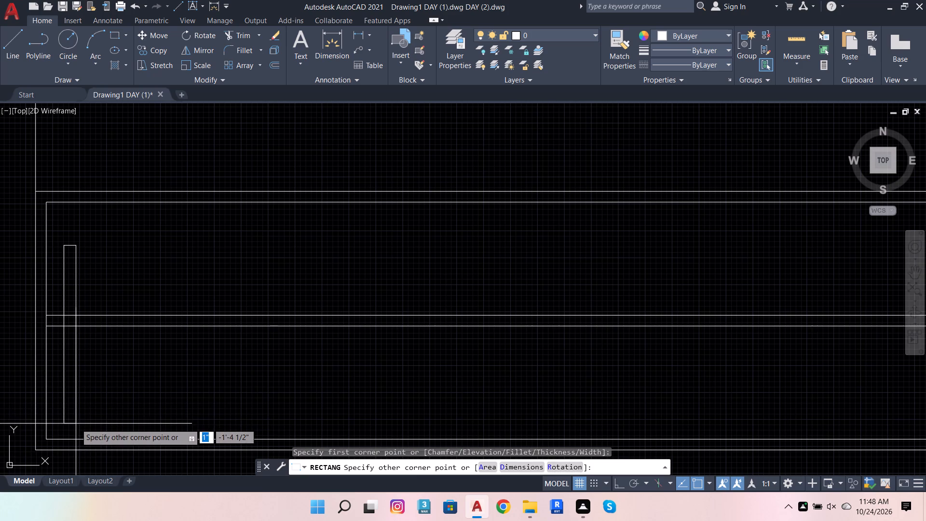
left_click(76, 424)
Move the narrow vertical rectangle up about 1" by its side midpoint, centring it across the pair of horizontal rod lines.
left_click(74, 407)
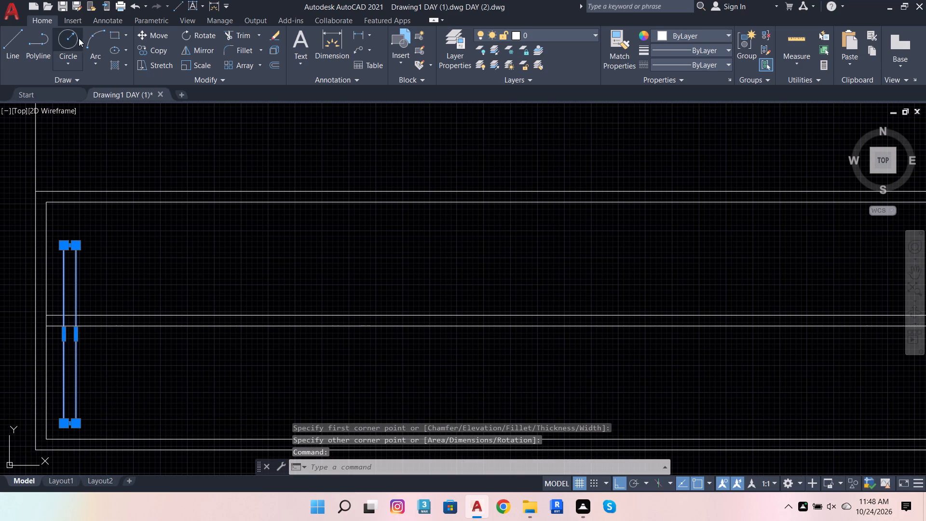
left_click(143, 34)
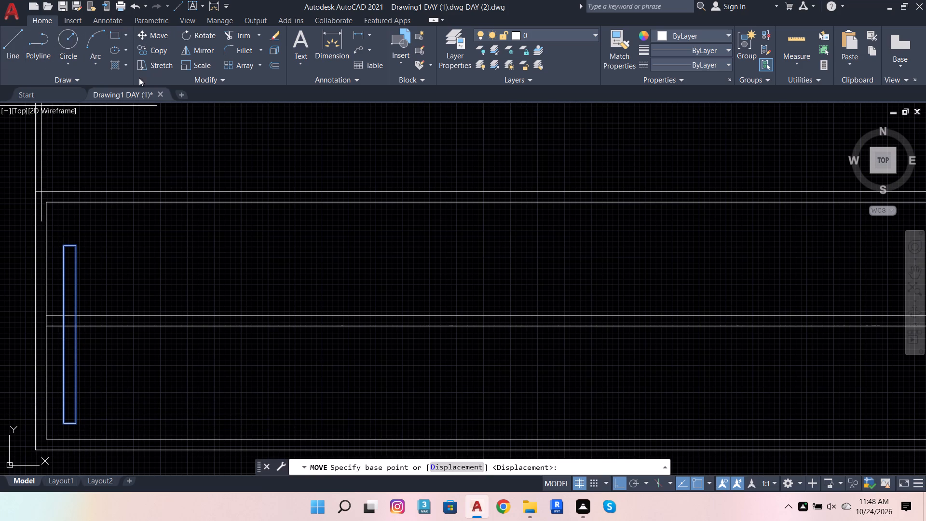
right_click(109, 382, "shift")
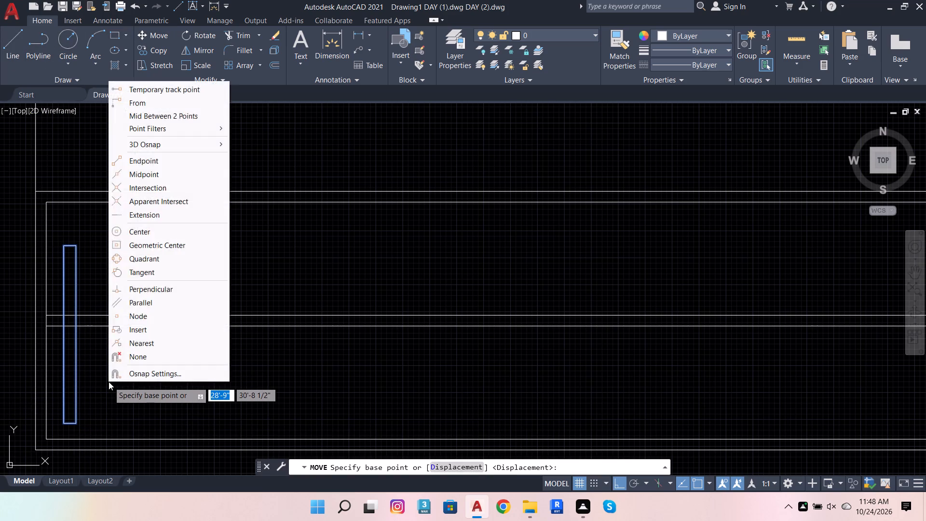
left_click(162, 173)
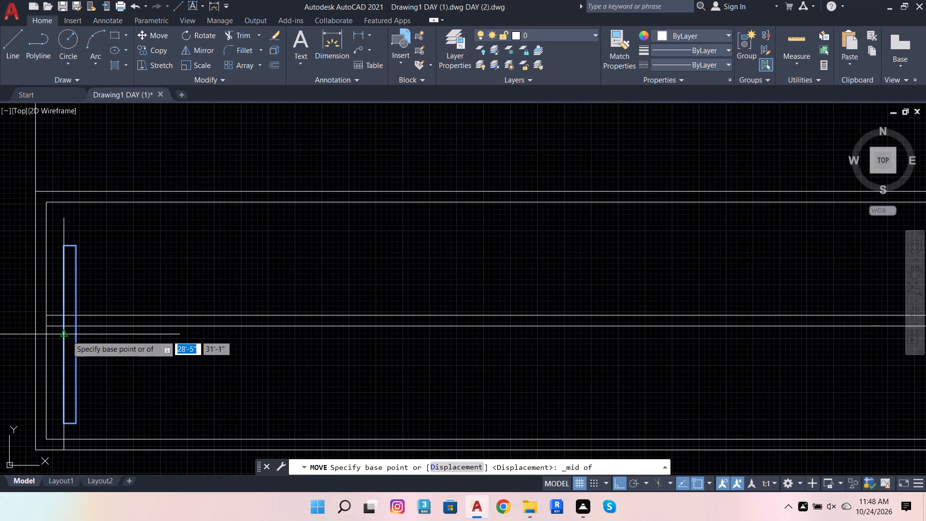
left_click(67, 334)
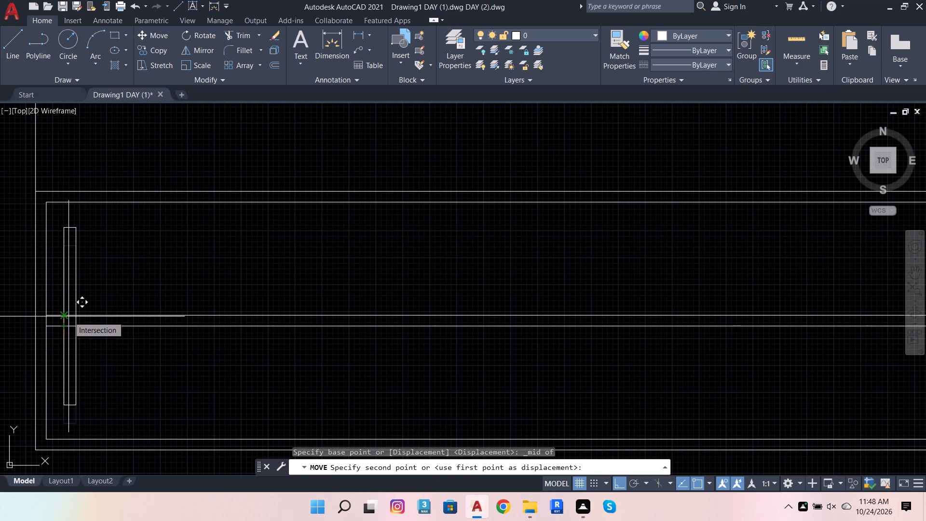
scroll(67, 325, "up", 5)
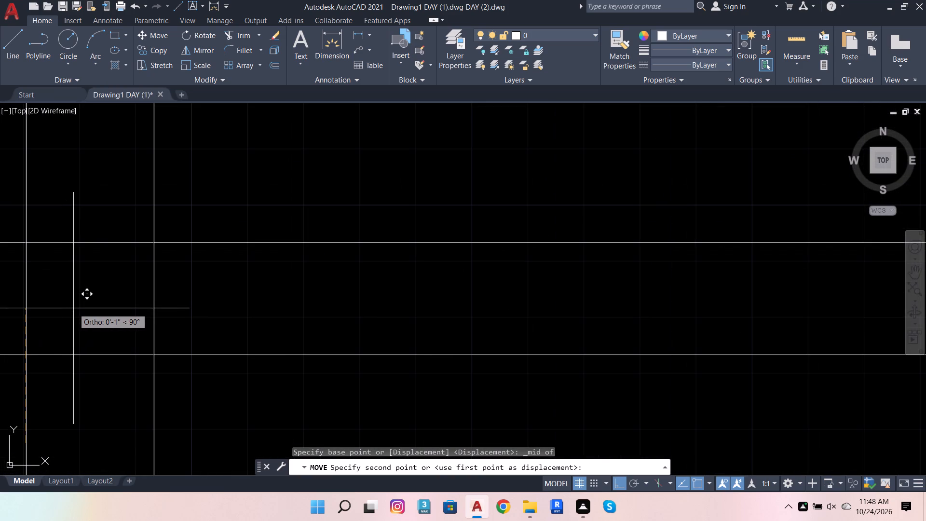
left_click(73, 308)
scroll(154, 281, "down", 5)
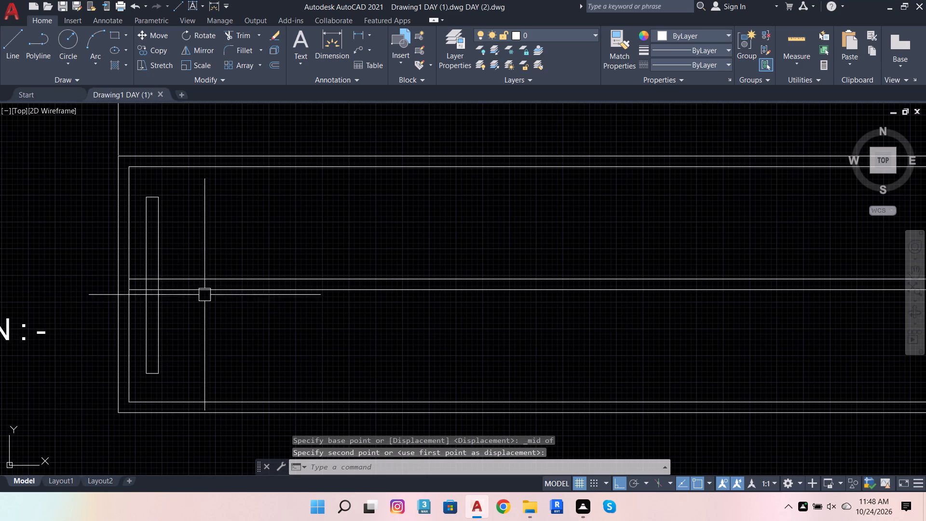
key("Escape")
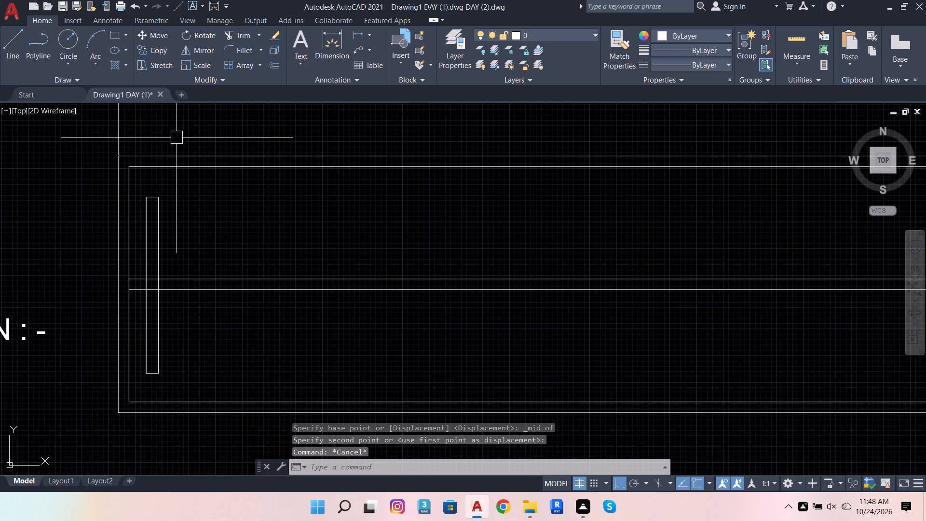
Move the narrow rectangle about 1/2" horizontally away from the plan's inner left edge.
scroll(175, 140, "up", 2)
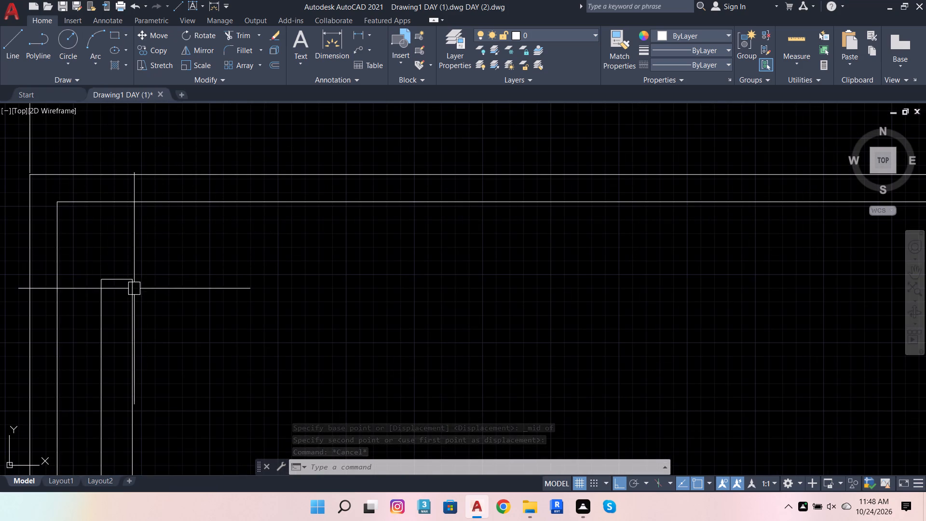
left_click(131, 289)
left_click(146, 37)
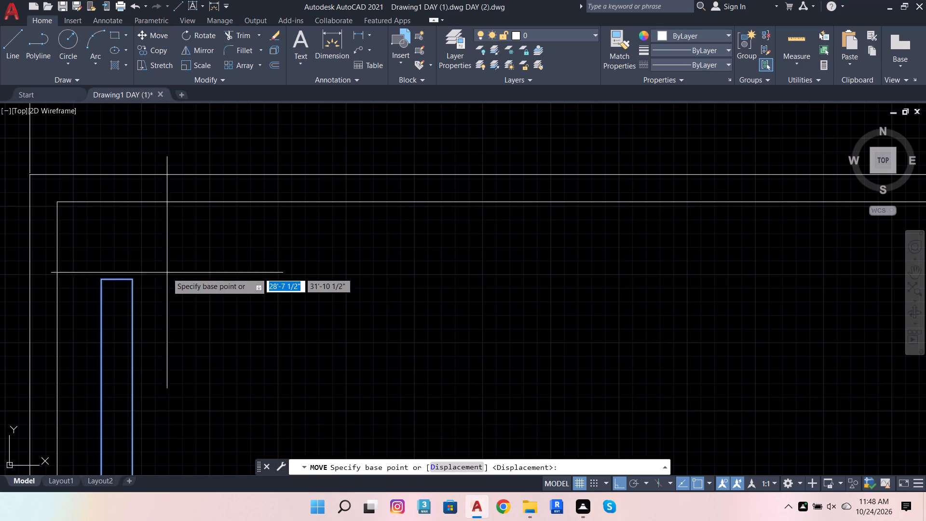
left_click(133, 279)
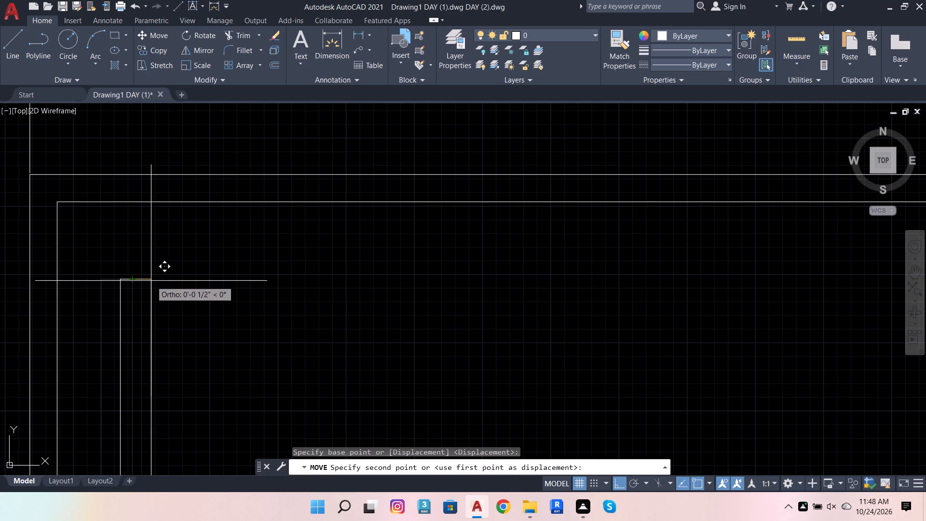
left_click(151, 281)
Copy the narrow rectangle seven times rightward along the rod at roughly 3" to 4" spacing, reaching about 1'-11 1/2" from the original.
left_click(146, 280)
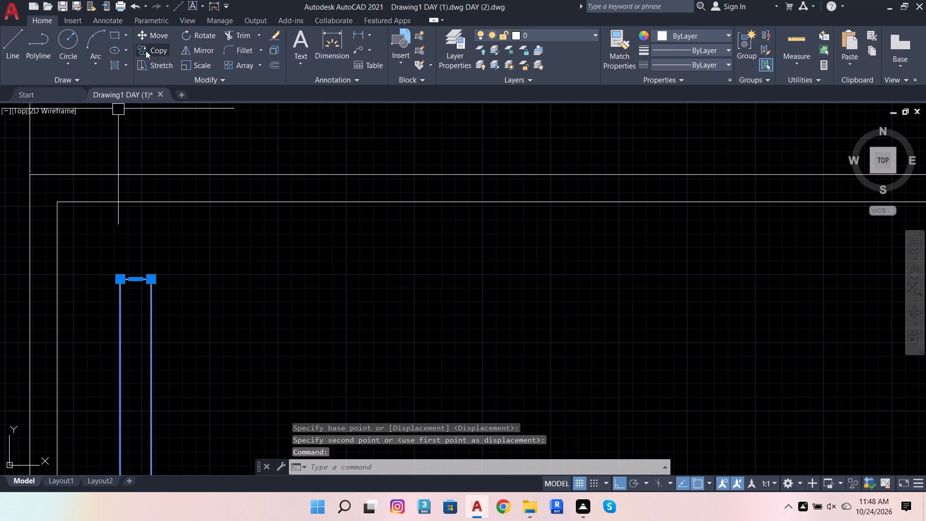
left_click(146, 51)
left_click(152, 280)
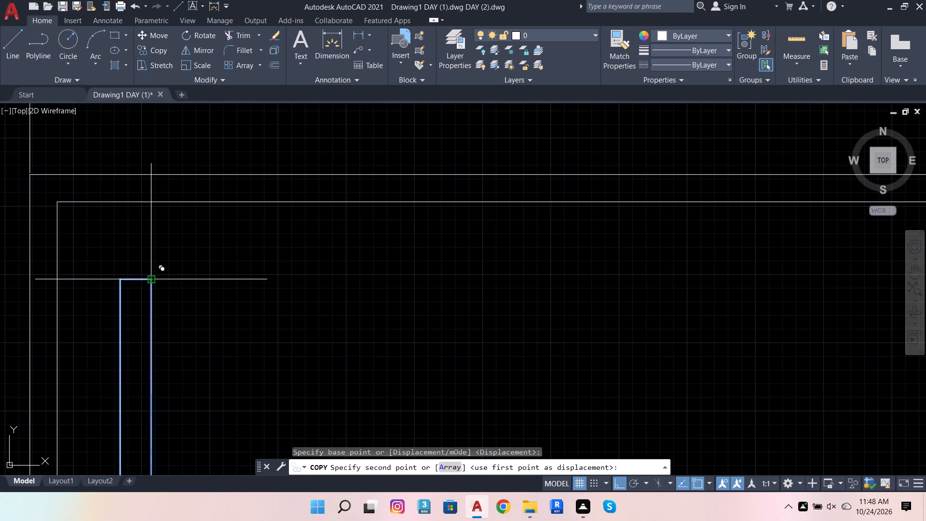
left_click(235, 286)
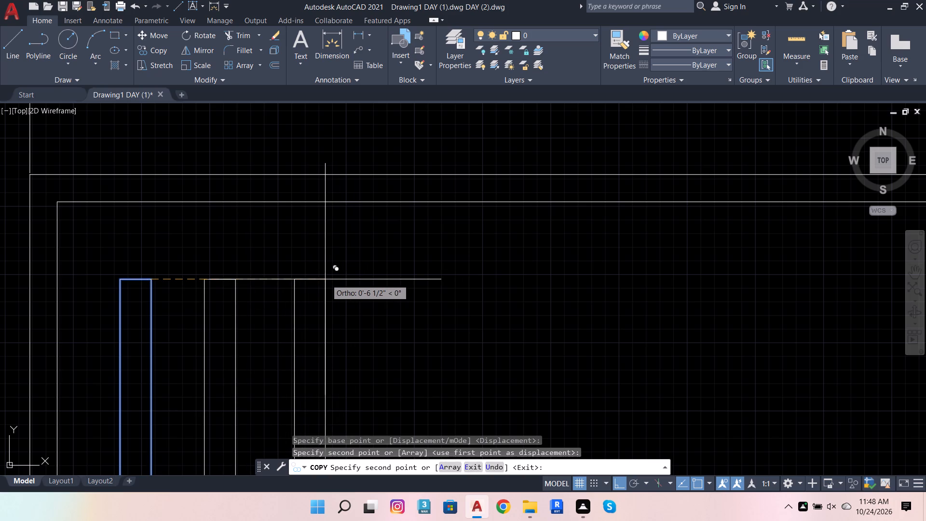
left_click(322, 279)
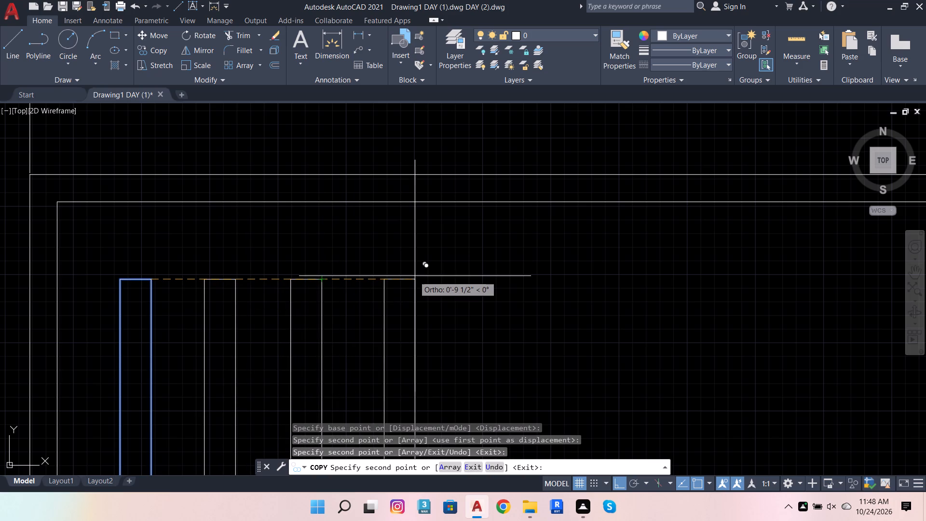
left_click(415, 276)
scroll(306, 267, "down", 2)
scroll(382, 268, "up", 1)
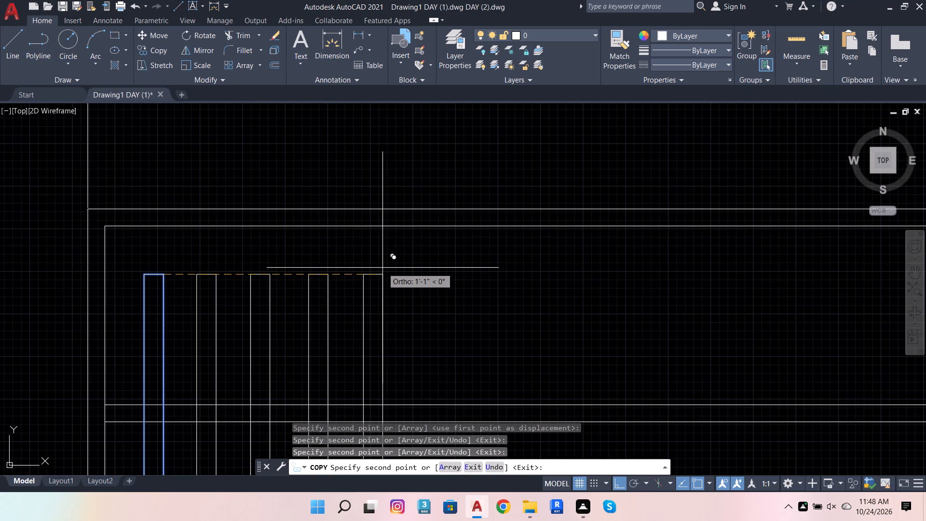
left_click(382, 268)
left_click(439, 268)
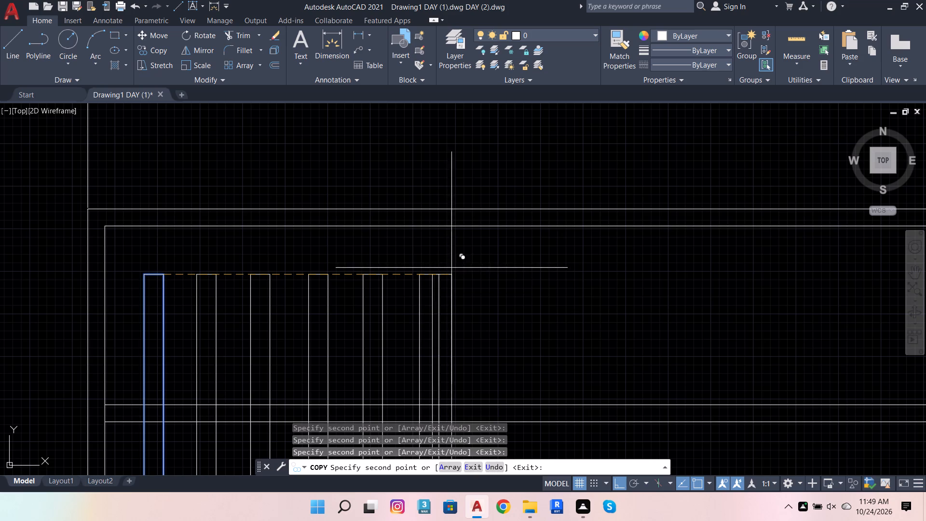
left_click(503, 265)
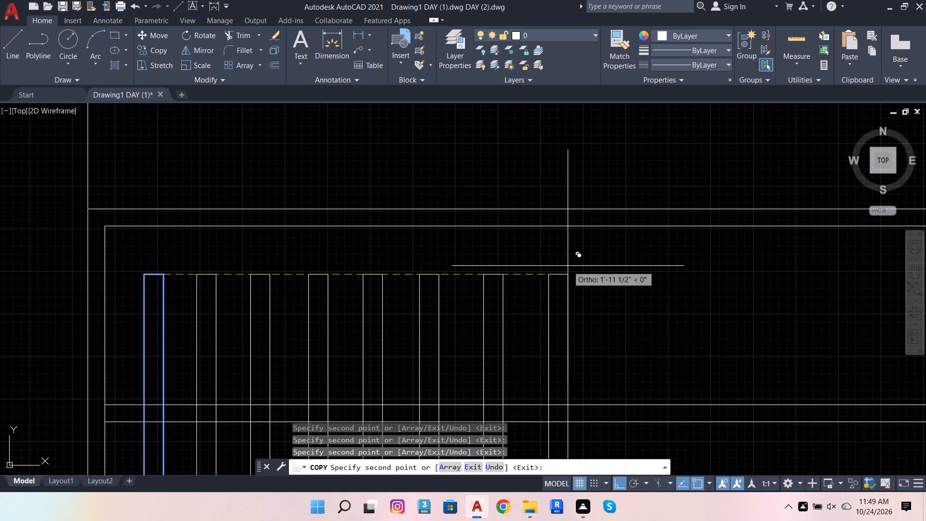
left_click(568, 266)
Continue the row with nine more copies of the rectangle rightward along the rod at roughly 3" to 4" spacing.
scroll(434, 282, "down", 3)
scroll(496, 281, "up", 2)
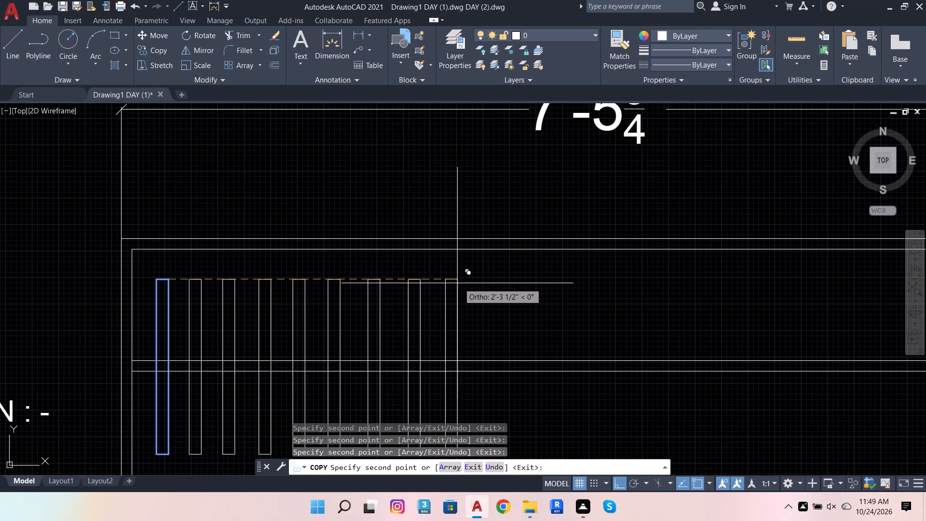
left_click(463, 283)
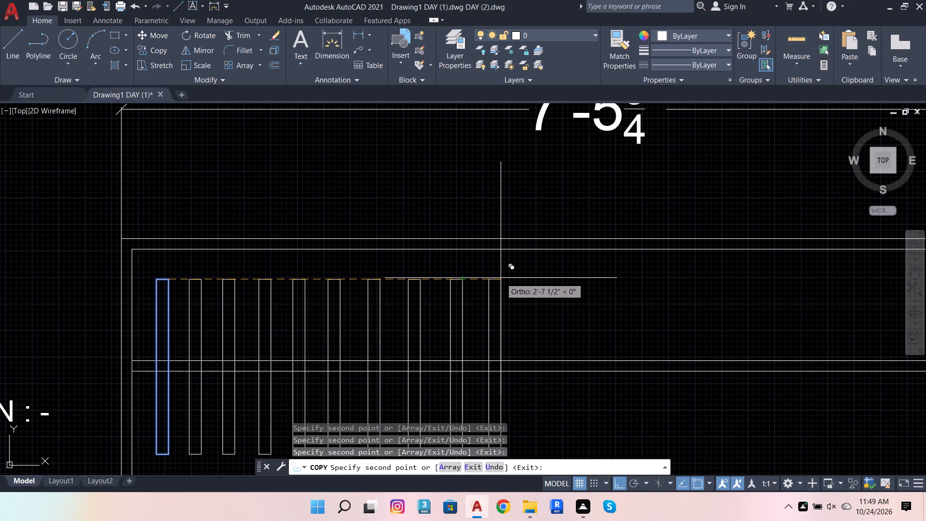
left_click(501, 278)
left_click(540, 275)
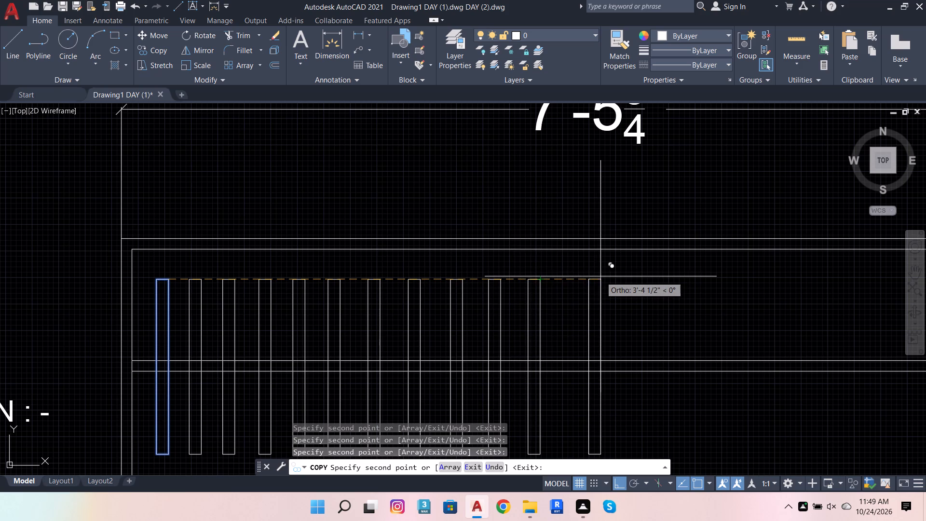
left_click(582, 279)
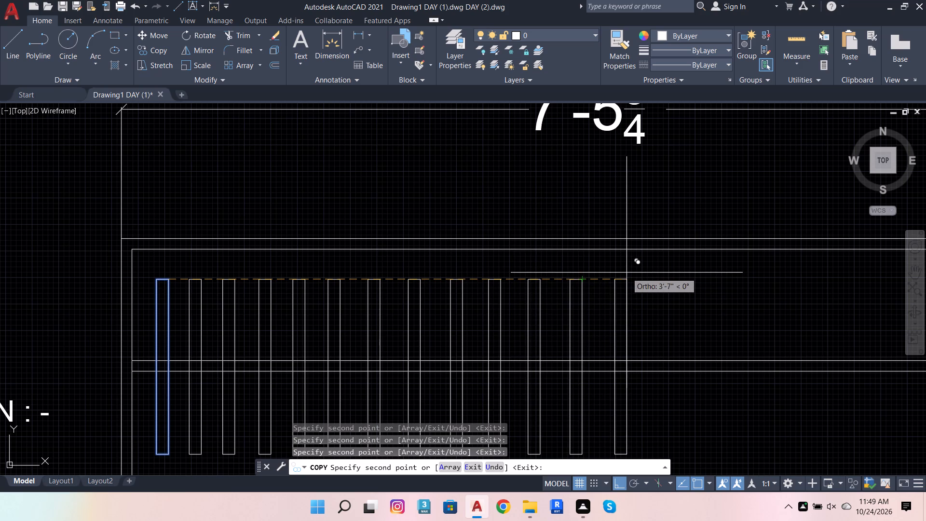
left_click(626, 273)
left_click(670, 278)
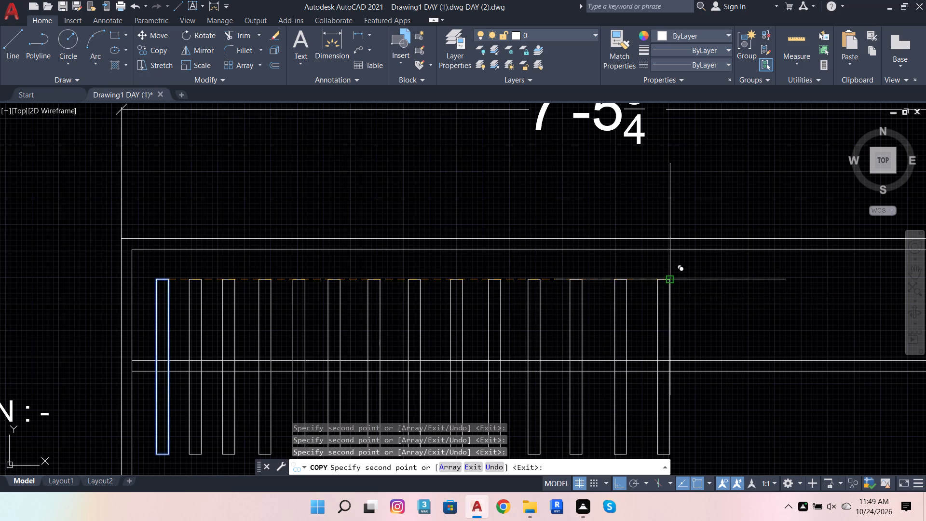
scroll(577, 282, "down", 2)
scroll(636, 283, "up", 2)
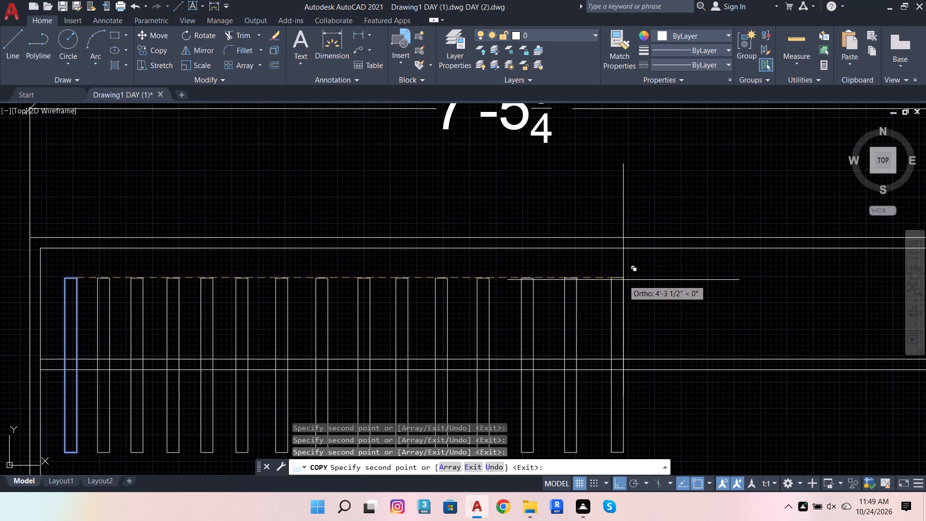
left_click(619, 278)
left_click(661, 277)
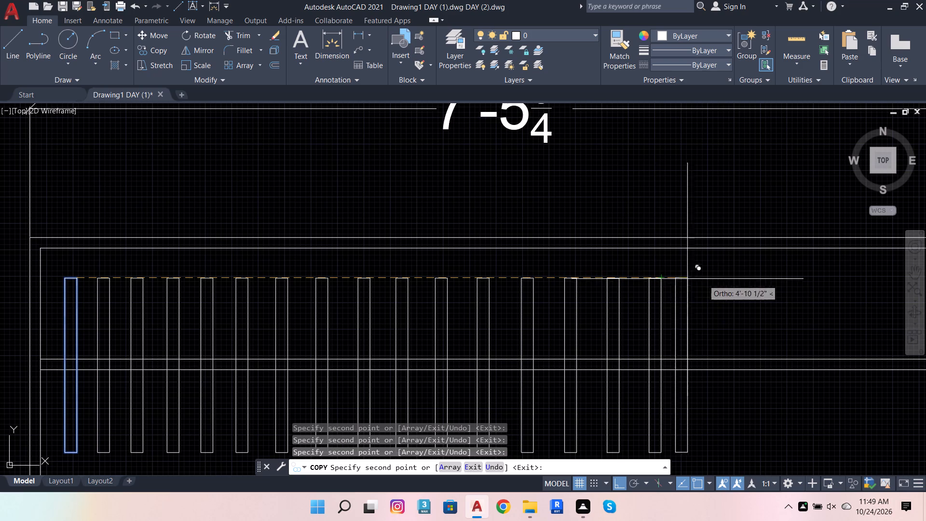
left_click(700, 279)
Place five more copies of the rectangle to fill the rod up to near the plan's inner right edge, and end Copy.
scroll(650, 284, "down", 3)
scroll(681, 283, "up", 1)
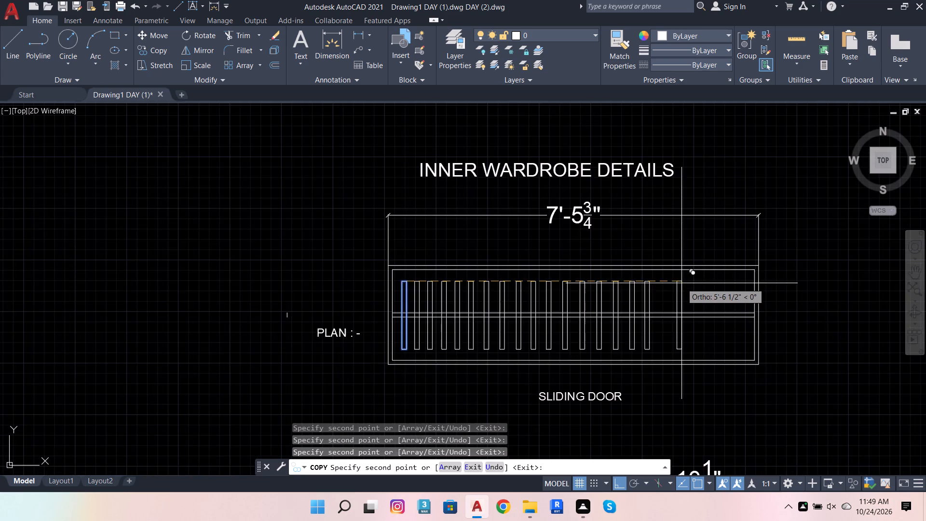
scroll(681, 283, "up", 1)
left_click(657, 284)
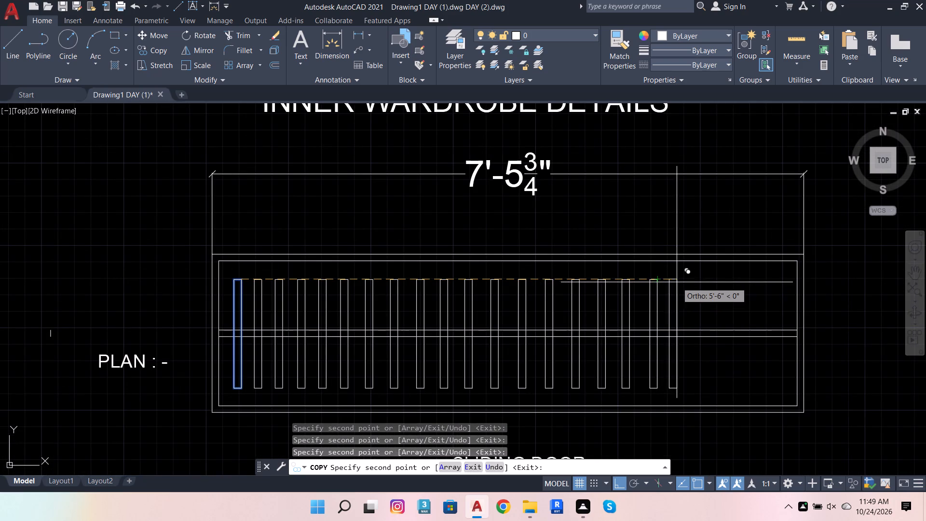
left_click(680, 283)
left_click(710, 281)
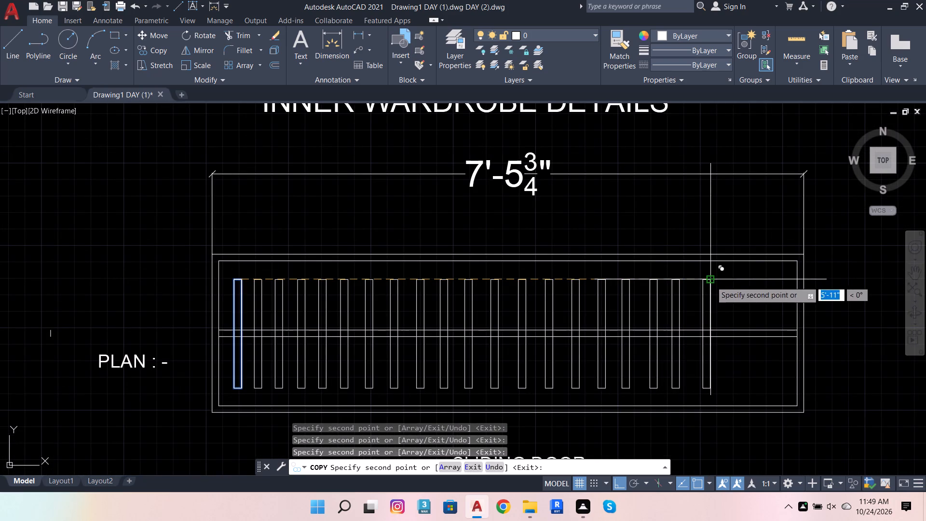
left_click(737, 282)
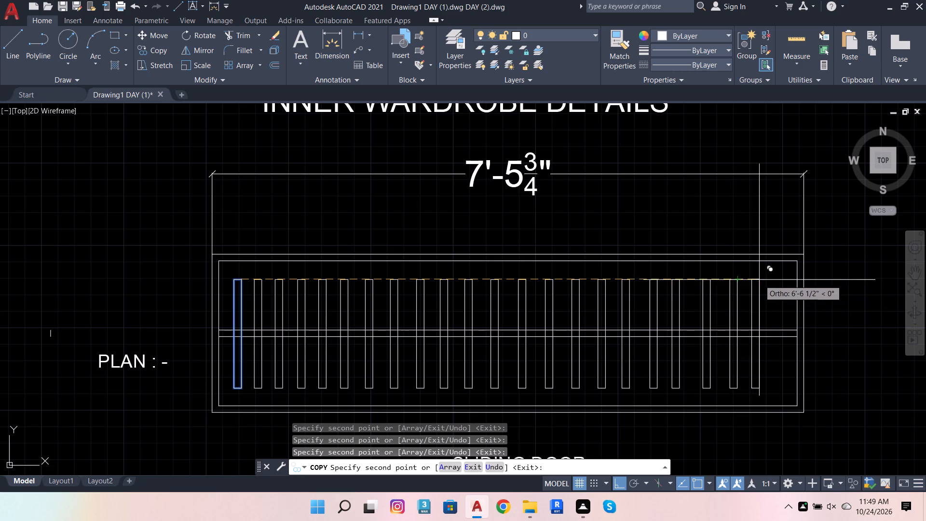
left_click(766, 279)
key("Escape")
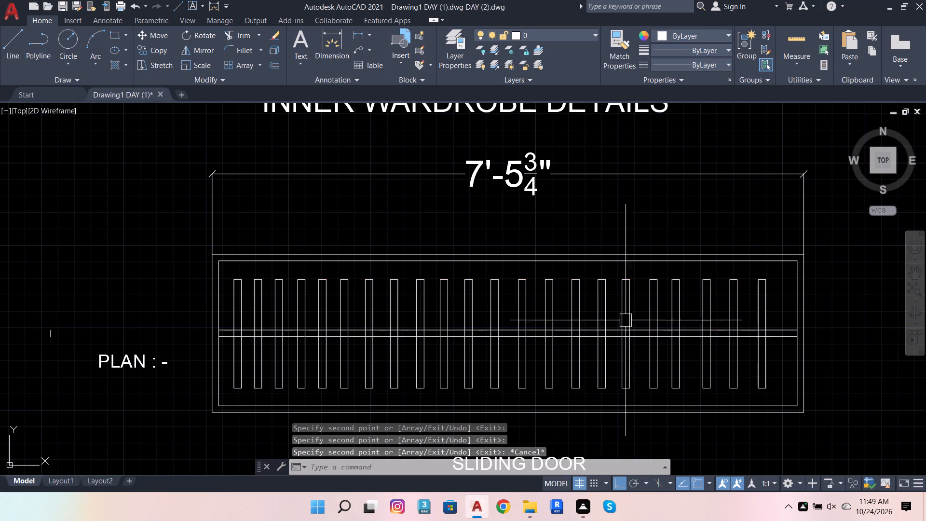
Trim away the segments of all the hanger rectangles lying between the rod's two lines, using a fence along the rod.
left_click(229, 35)
scroll(235, 355, "up", 4)
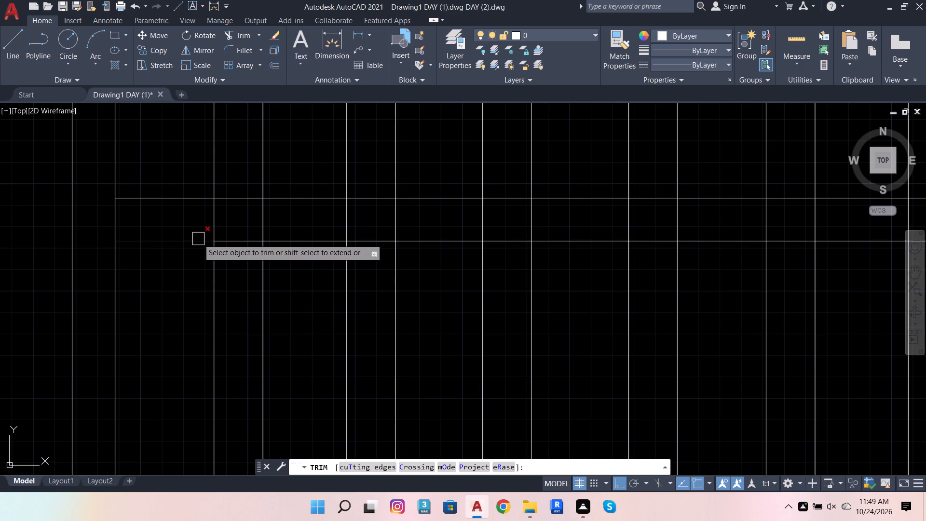
left_click(198, 226)
scroll(308, 231, "down", 3)
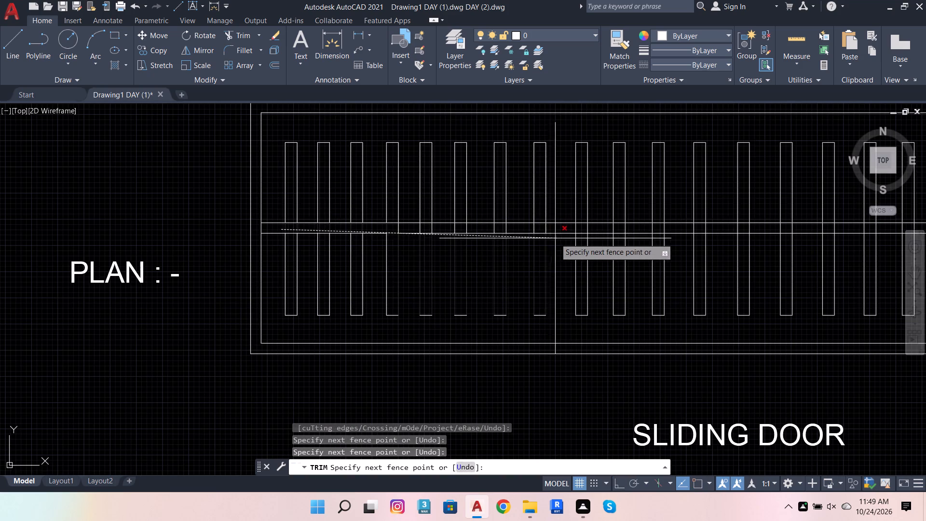
scroll(585, 225, "down", 2)
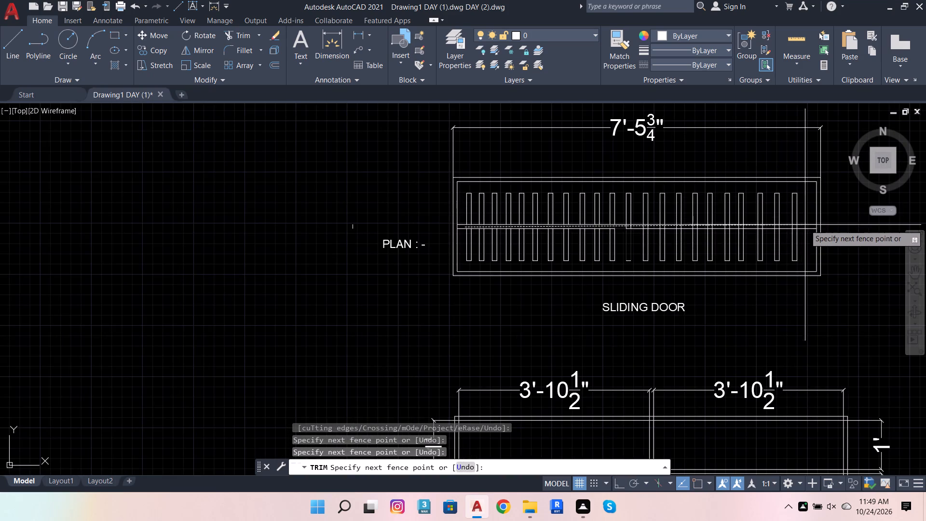
scroll(806, 228, "up", 3)
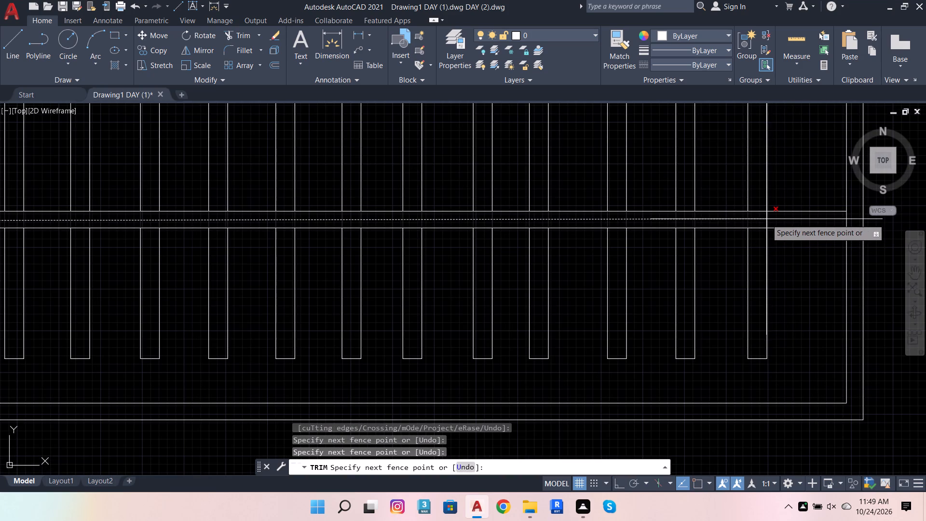
scroll(770, 219, "down", 1)
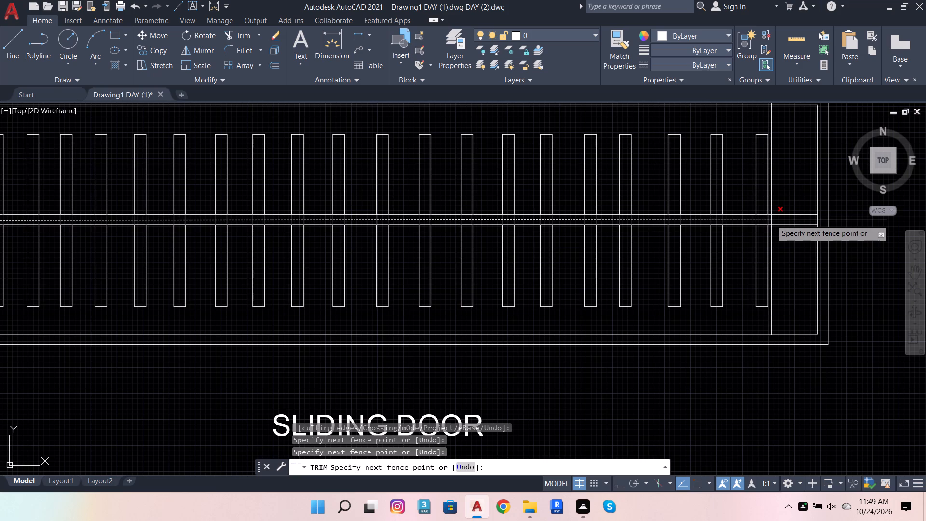
left_click(771, 219)
scroll(799, 228, "down", 3)
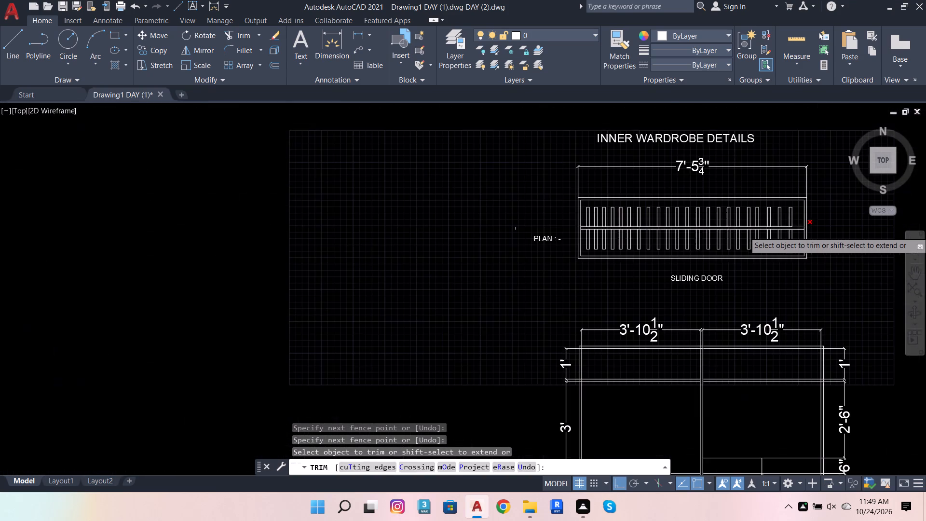
scroll(658, 238, "up", 2)
key("Escape")
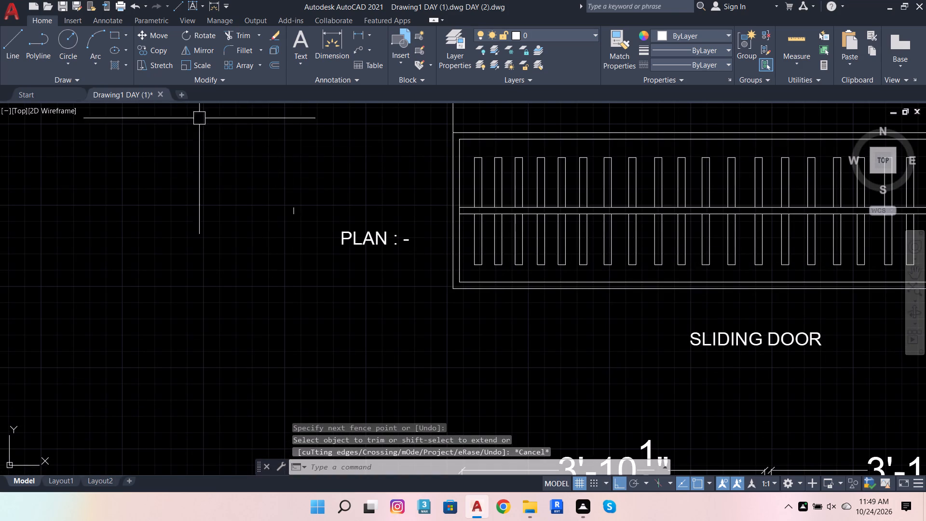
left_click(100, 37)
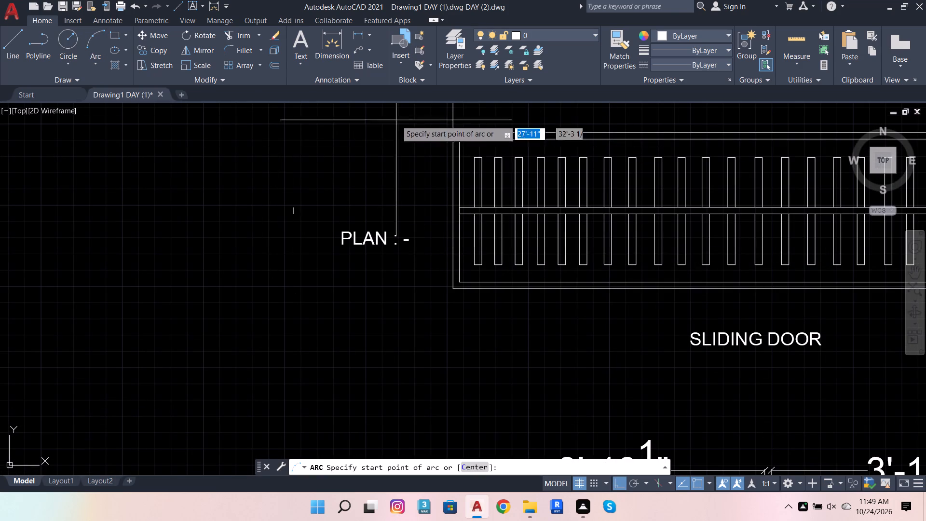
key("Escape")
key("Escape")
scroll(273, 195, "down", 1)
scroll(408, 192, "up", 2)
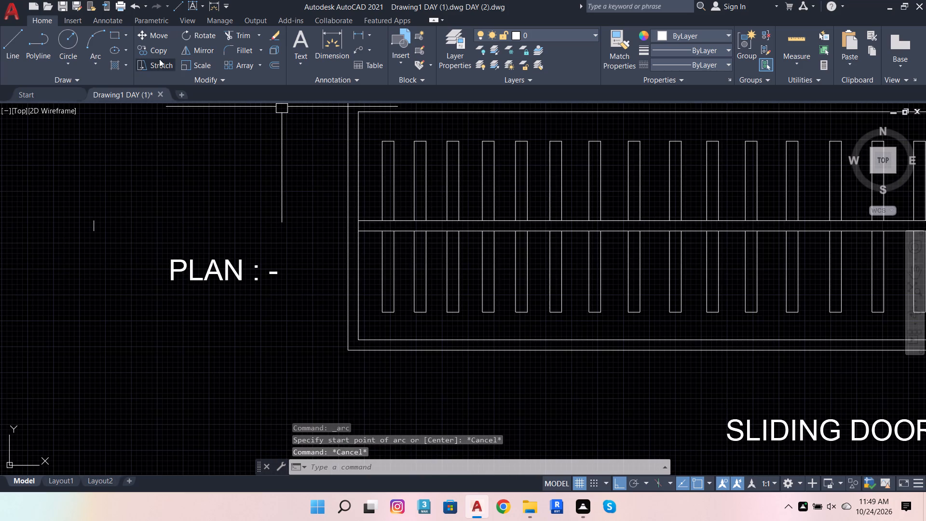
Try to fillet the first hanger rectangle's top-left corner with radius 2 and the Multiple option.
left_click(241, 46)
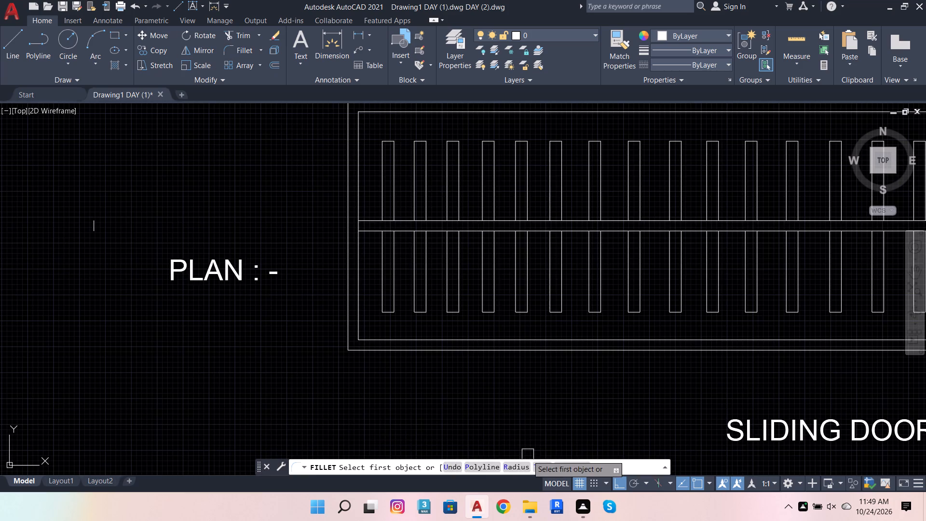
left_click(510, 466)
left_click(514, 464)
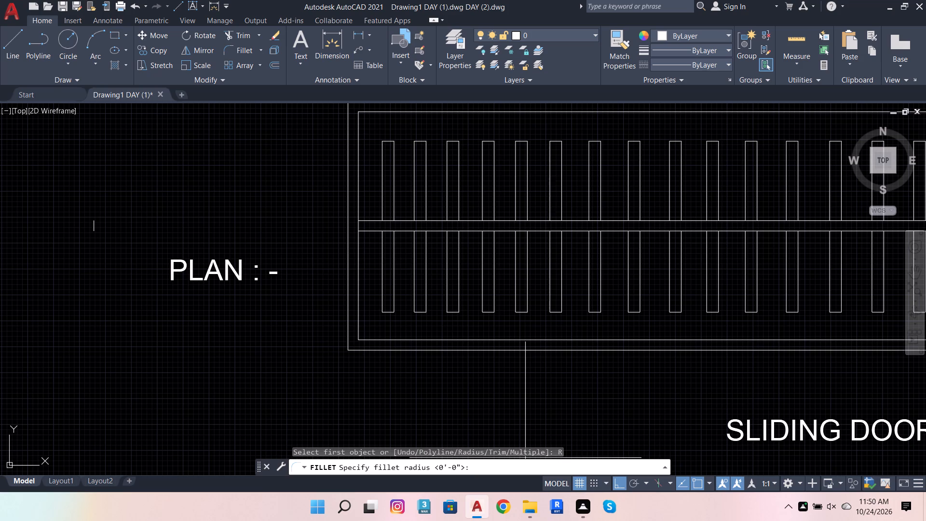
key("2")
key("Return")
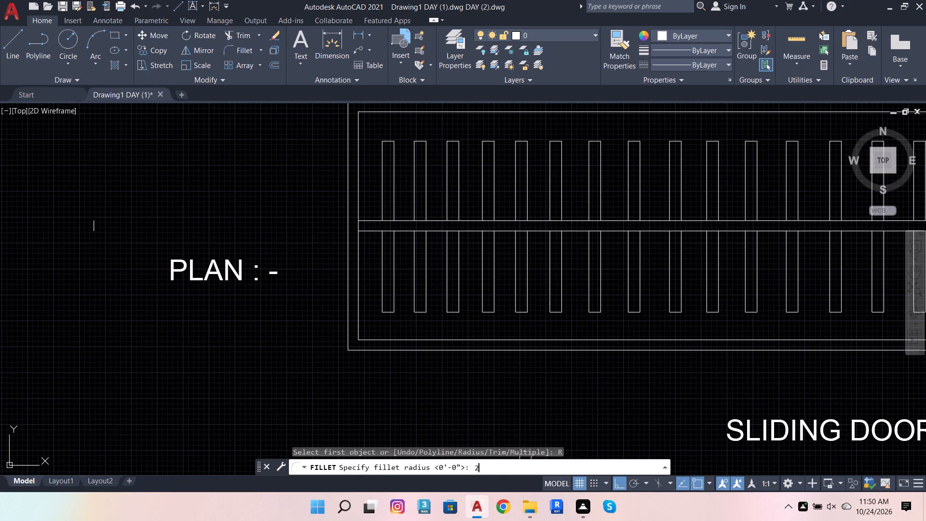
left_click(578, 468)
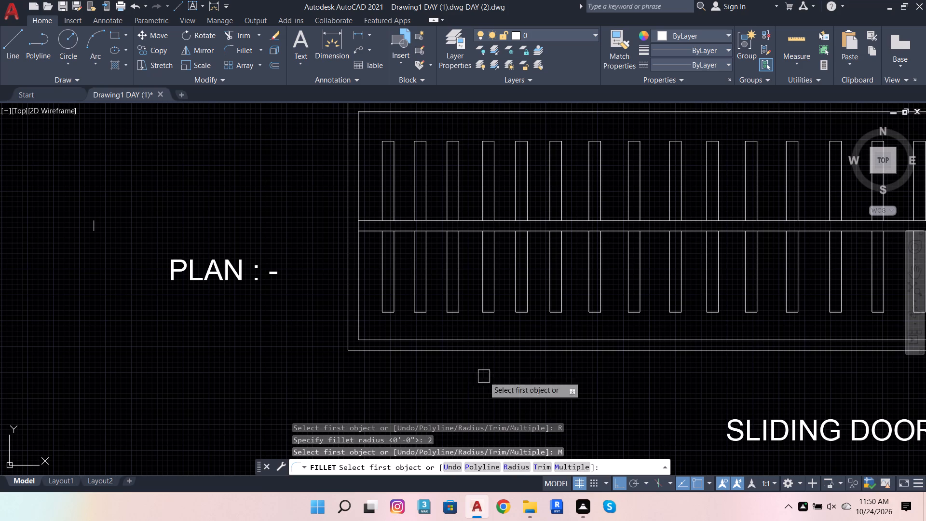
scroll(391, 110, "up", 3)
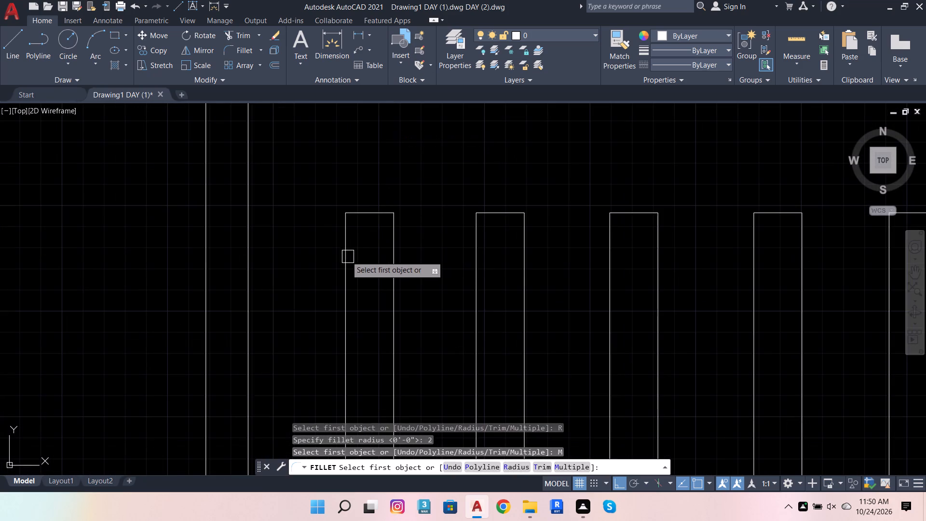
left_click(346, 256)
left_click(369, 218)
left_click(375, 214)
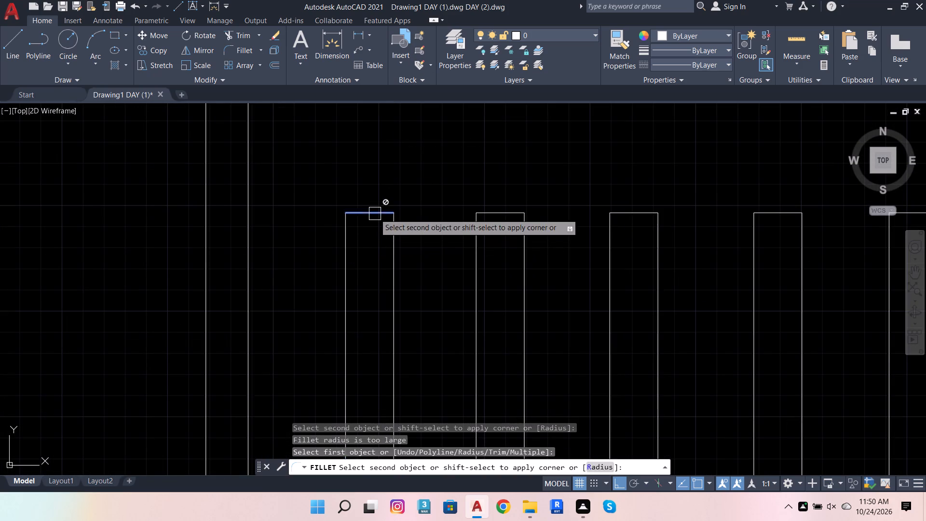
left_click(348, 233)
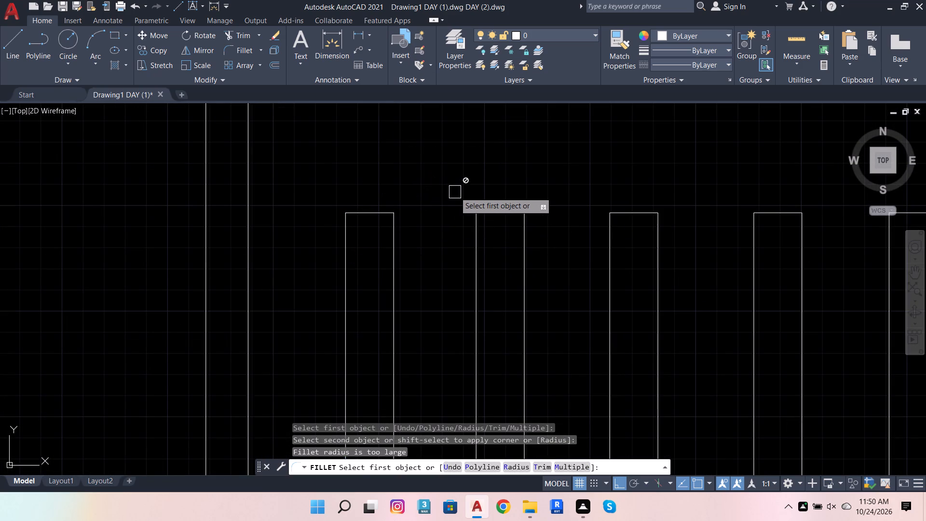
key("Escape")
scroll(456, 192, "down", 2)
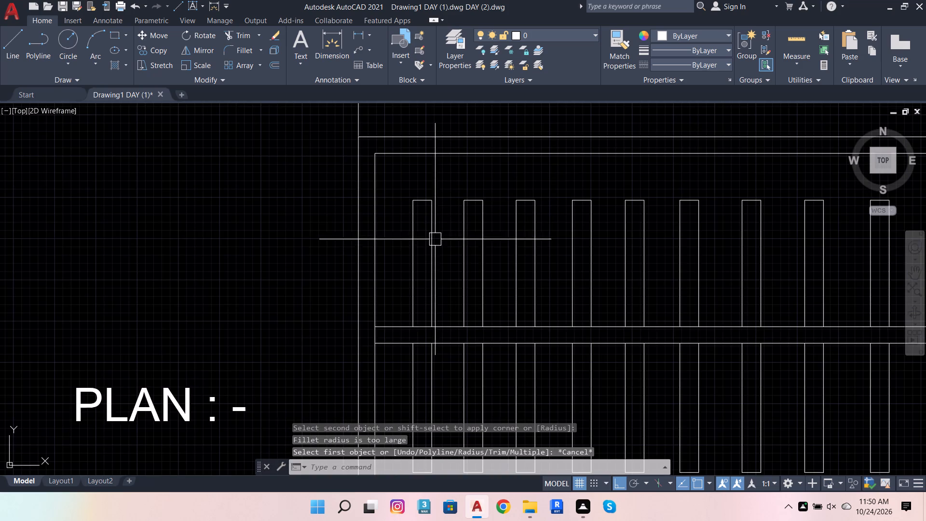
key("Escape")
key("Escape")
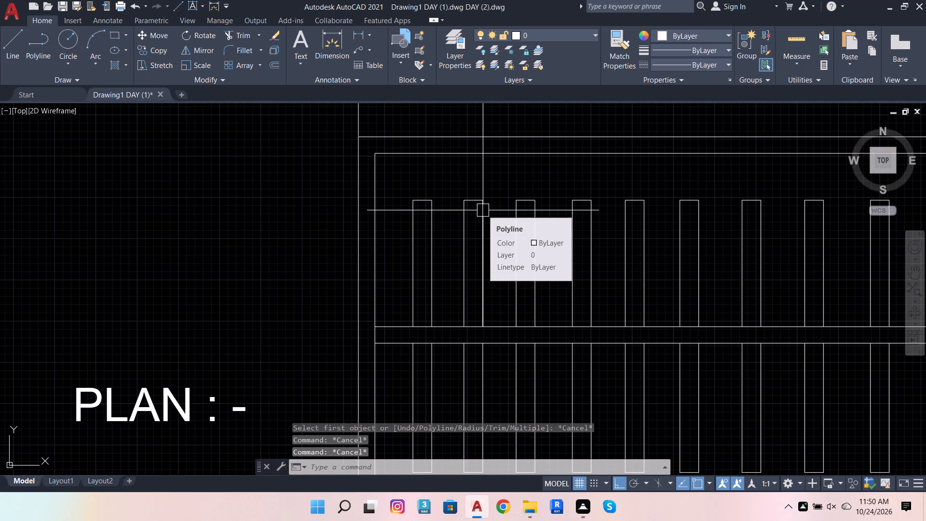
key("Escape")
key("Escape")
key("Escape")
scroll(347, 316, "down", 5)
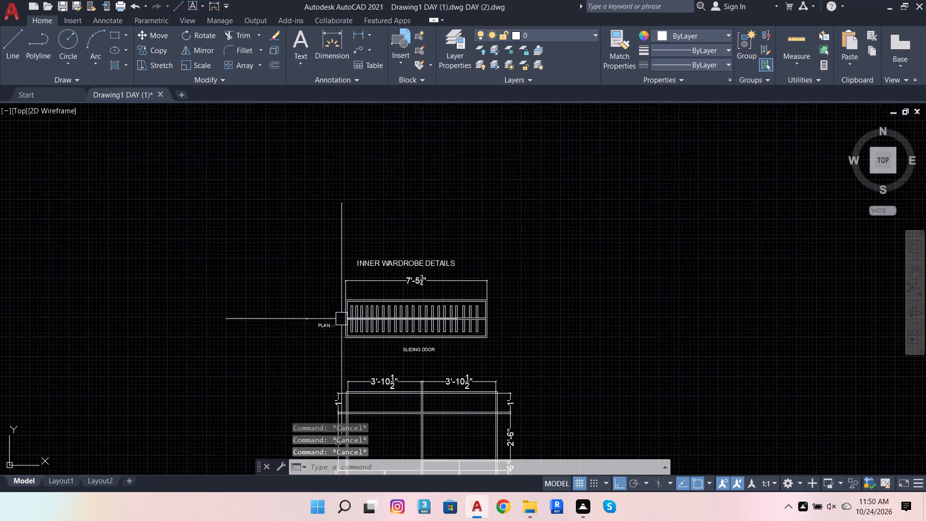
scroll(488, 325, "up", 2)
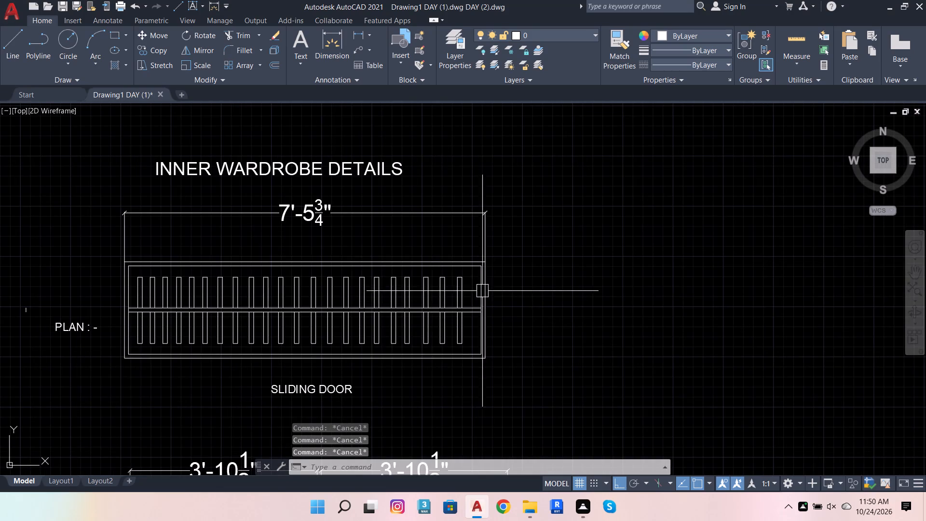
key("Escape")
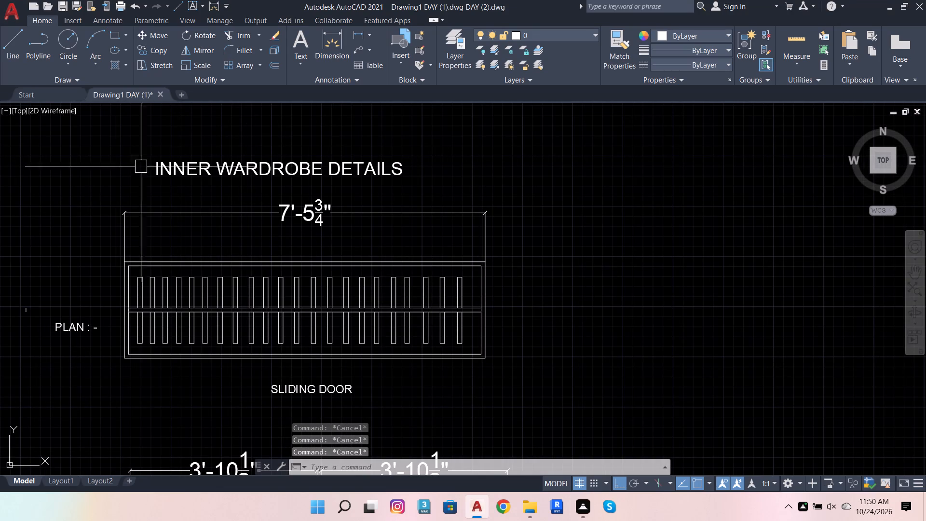
Draw a three-point arc over the first hanger's top edge, starting at its top-left corner and ending just beyond its right side.
left_click(95, 36)
scroll(147, 306, "up", 2)
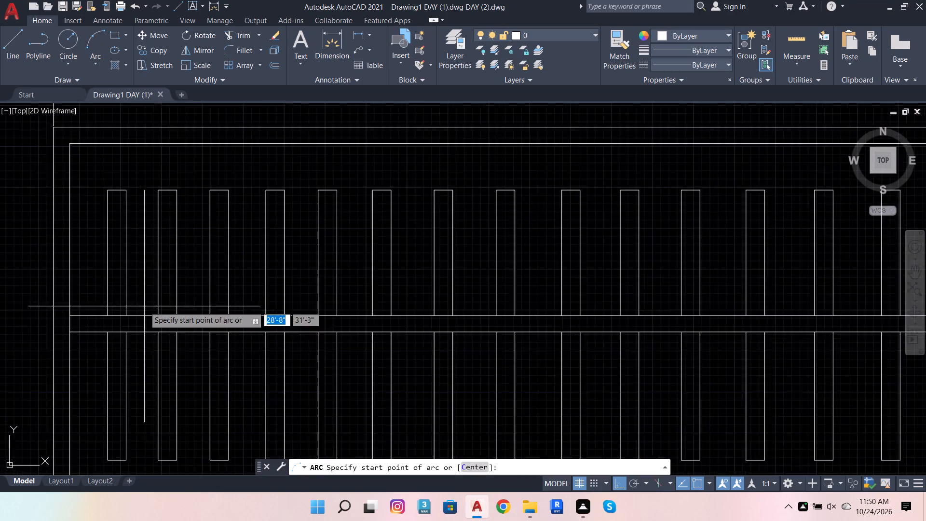
scroll(144, 306, "up", 2)
scroll(124, 194, "down", 2)
scroll(111, 160, "up", 2)
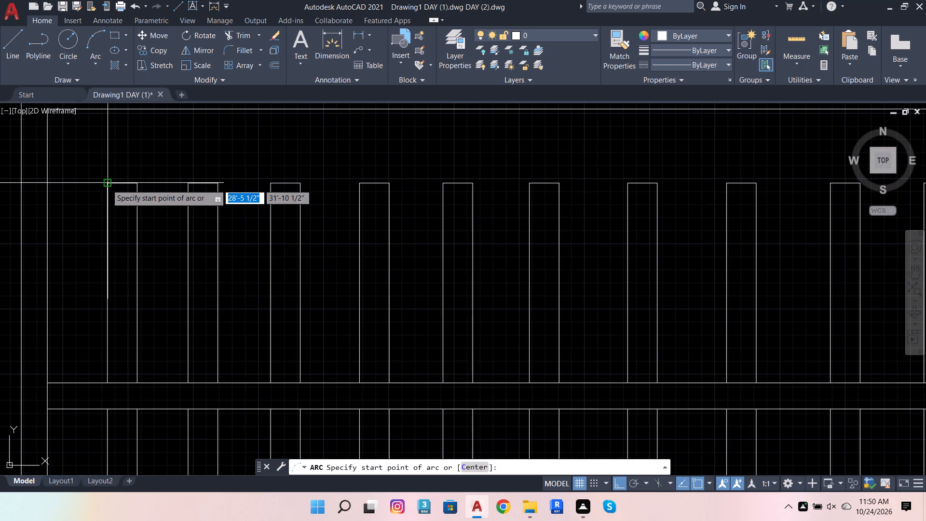
left_click(107, 184)
left_click(135, 180)
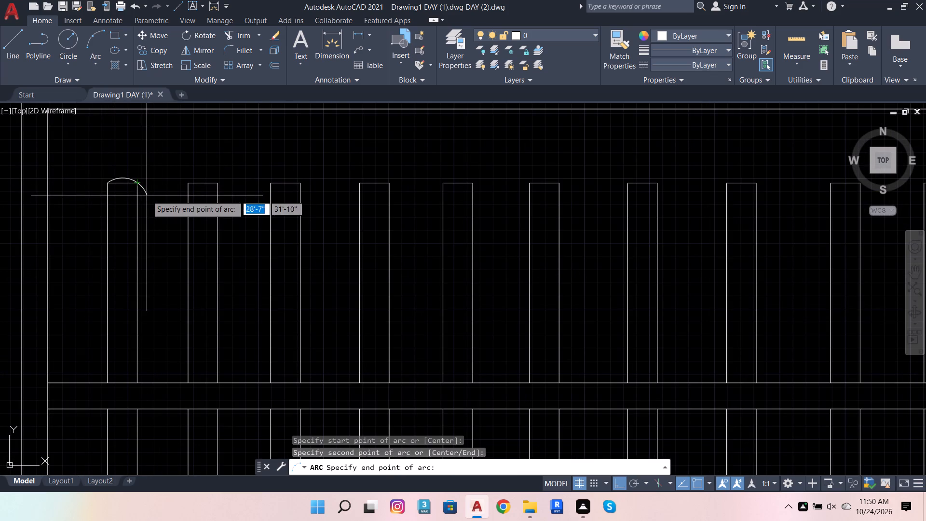
scroll(147, 196, "up", 2)
left_click(147, 197)
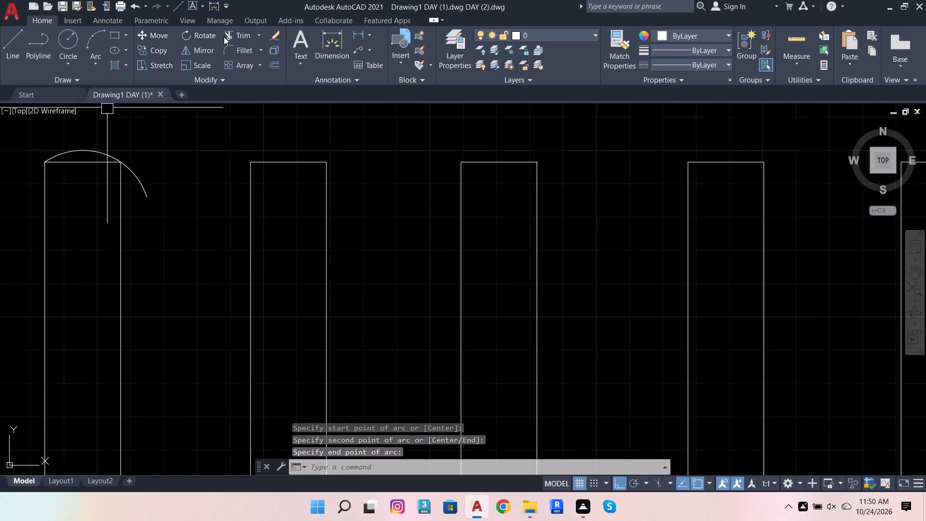
Trim the part of the arc that overhangs the first hanger's right side.
left_click(224, 37)
left_click(141, 181)
key("Escape")
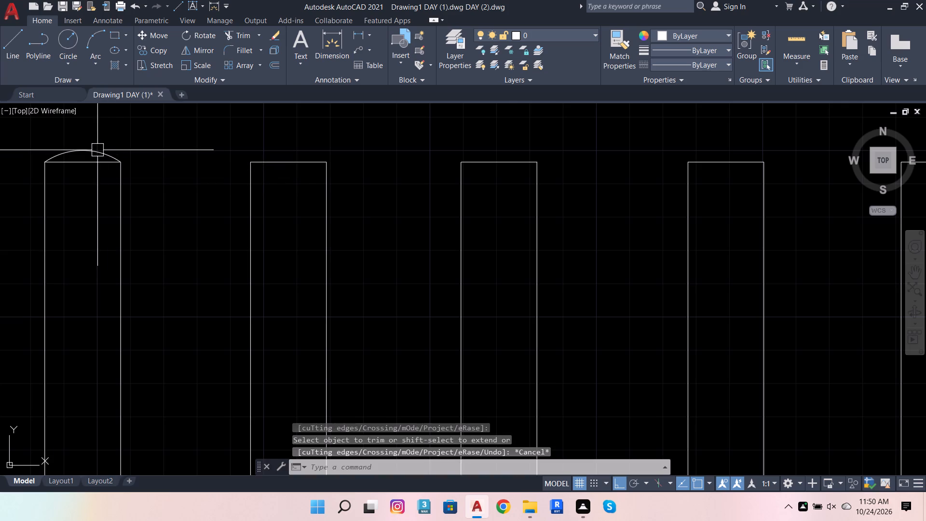
Copy the arc from its left endpoint onto the top-left corners of the second, third and fourth hangers.
left_click(97, 150)
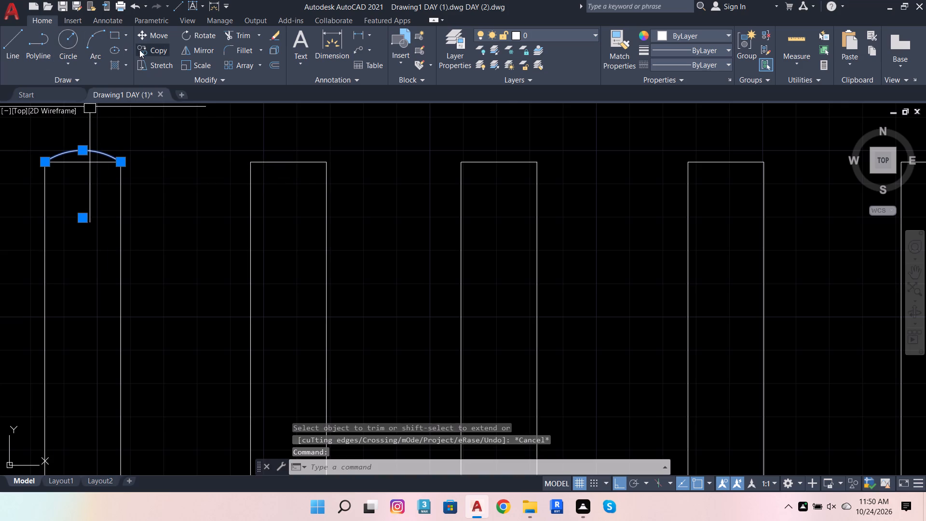
left_click(139, 50)
left_click(45, 161)
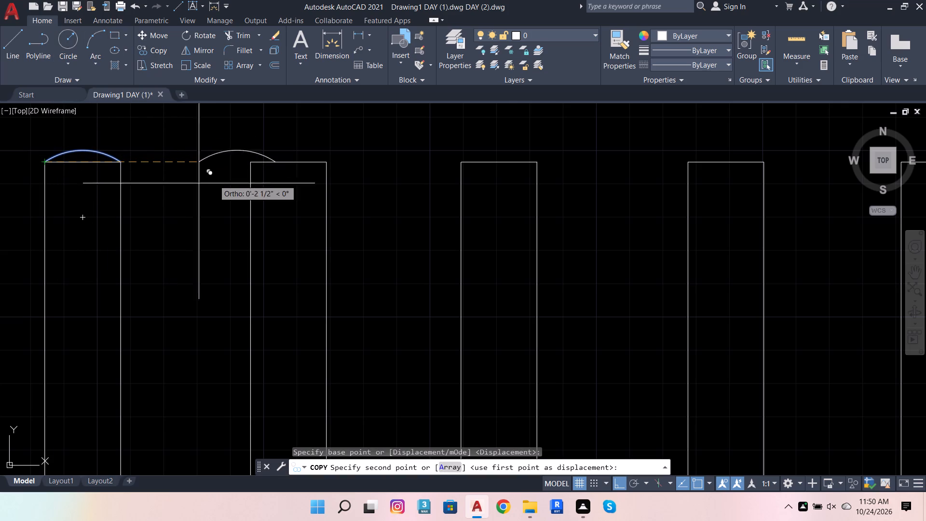
left_click(251, 165)
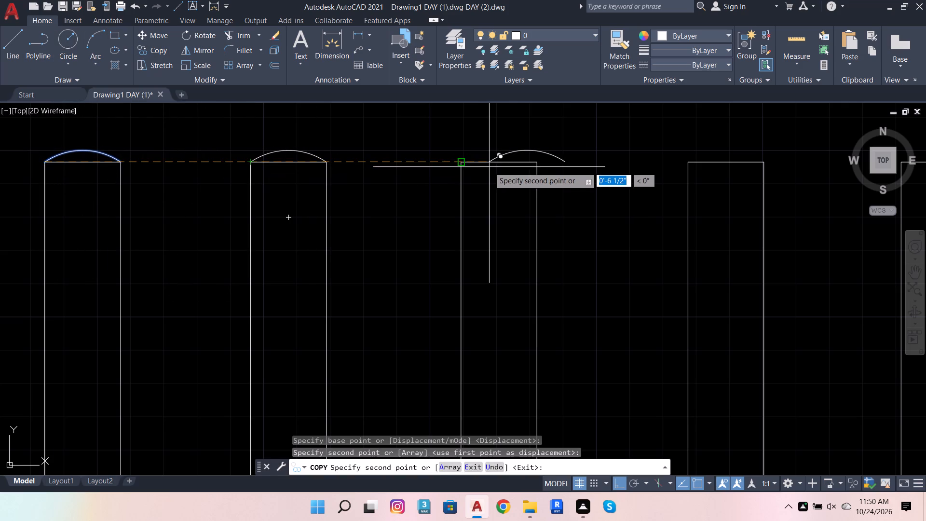
left_click(461, 164)
scroll(330, 183, "down", 2)
scroll(439, 172, "up", 3)
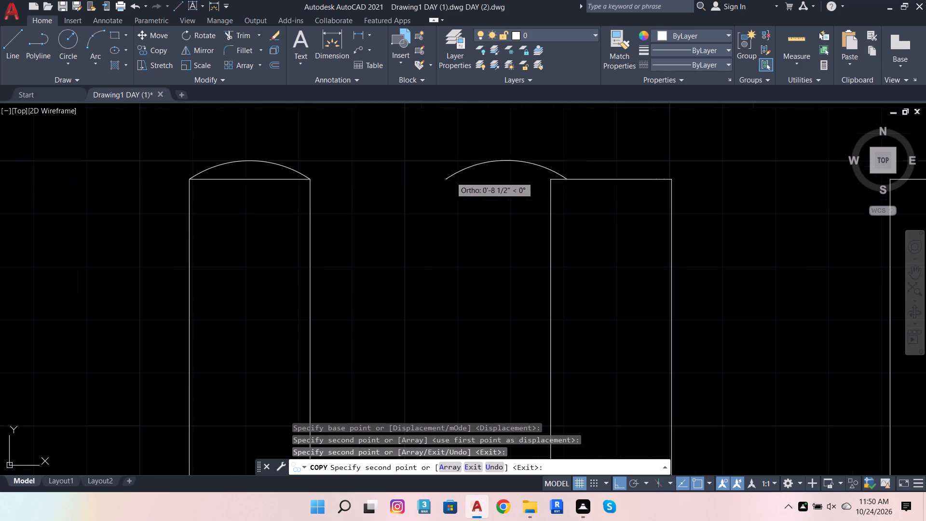
left_click(547, 180)
scroll(397, 188, "down", 2)
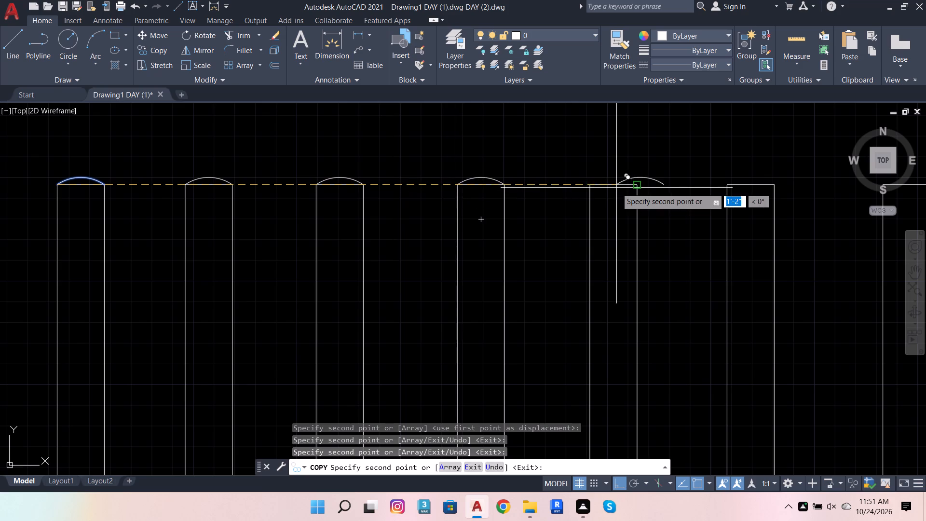
Copy the arc onto the top-left corners of the fifth, sixth, seventh and eighth hangers.
scroll(600, 191, "up", 3)
left_click(559, 159)
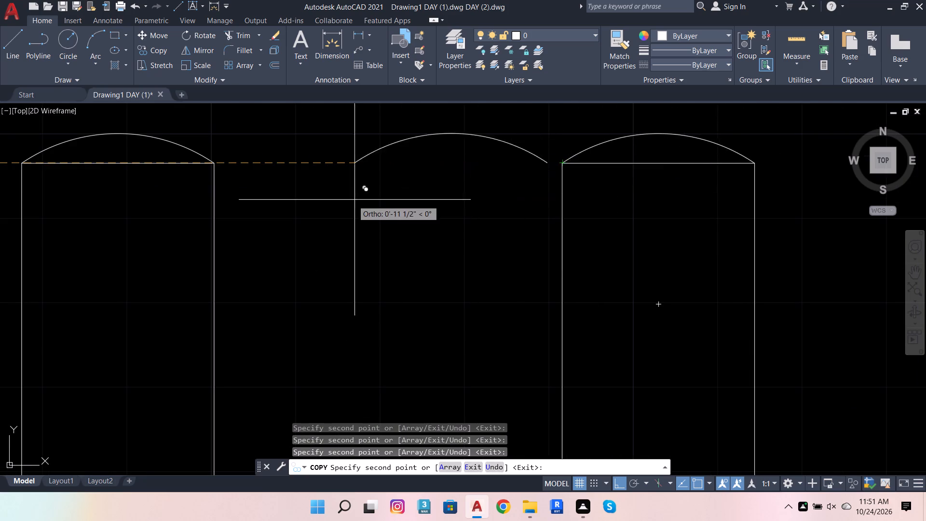
scroll(352, 200, "down", 2)
left_click(649, 183)
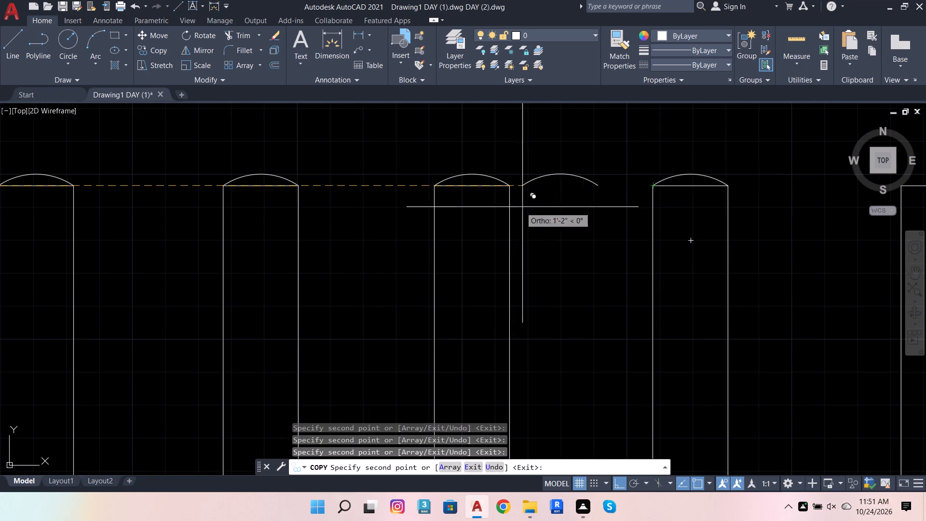
scroll(477, 219, "down", 3)
scroll(620, 203, "up", 2)
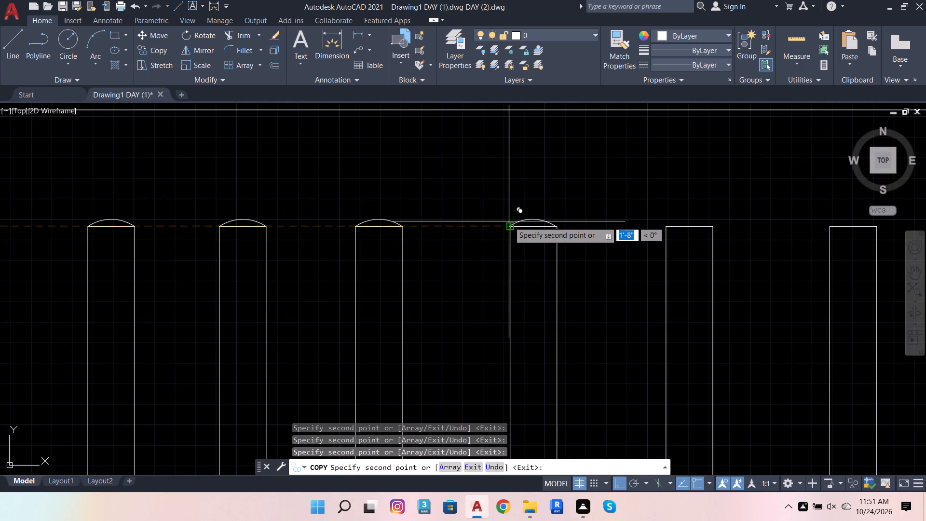
left_click(509, 221)
scroll(424, 225, "down", 2)
scroll(512, 224, "up", 2)
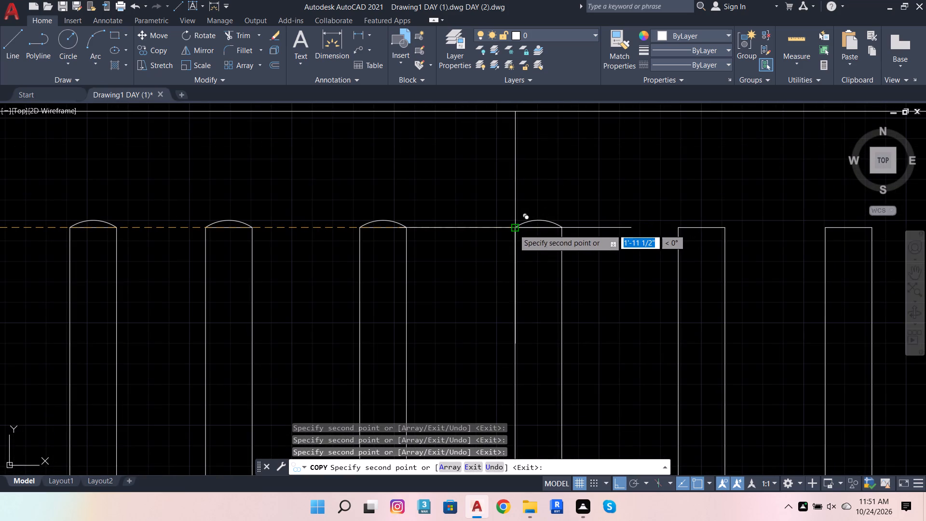
left_click(514, 229)
Continue copying the arc onto the top-left corners of the ninth, tenth, eleventh and twelfth hangers.
scroll(395, 225, "down", 2)
scroll(481, 219, "up", 2)
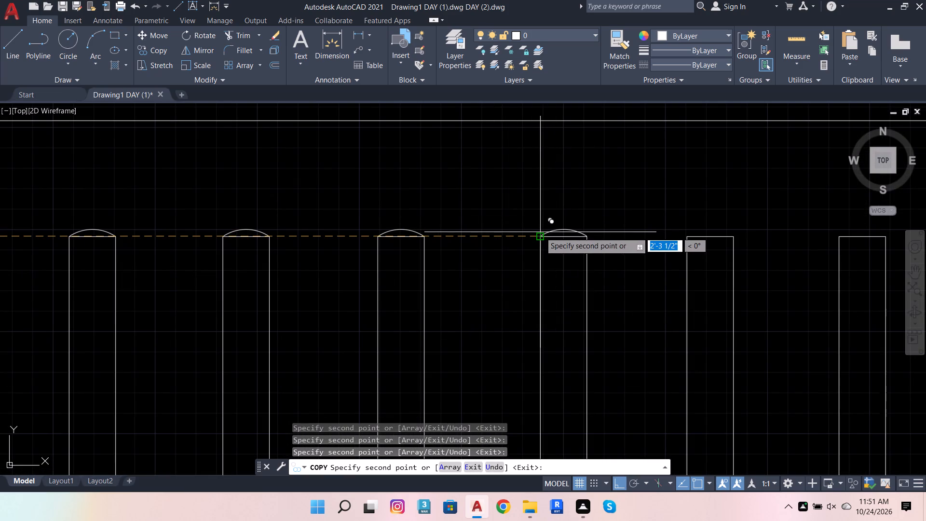
left_click(540, 232)
scroll(422, 223, "down", 2)
scroll(497, 224, "up", 2)
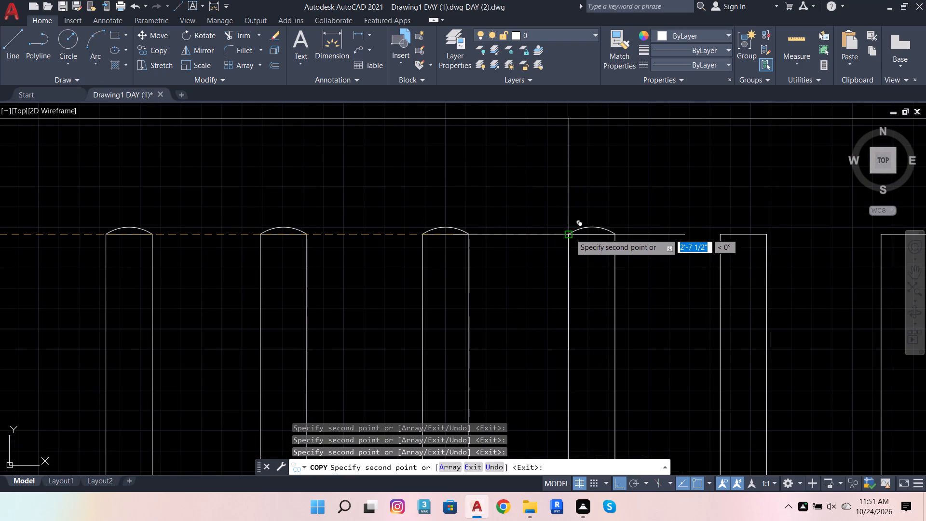
left_click(570, 233)
scroll(485, 233, "down", 1)
scroll(624, 228, "up", 2)
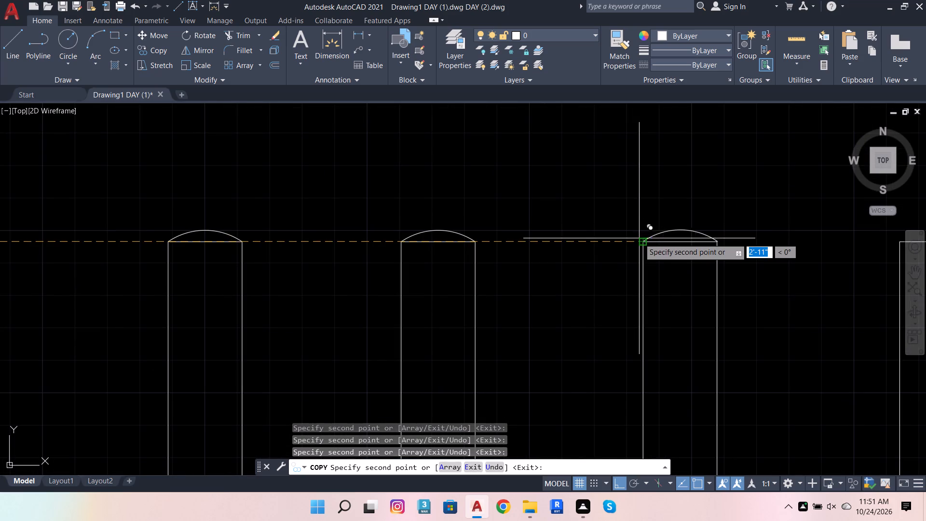
left_click(639, 238)
scroll(449, 219, "down", 2)
scroll(627, 230, "up", 1)
left_click(618, 229)
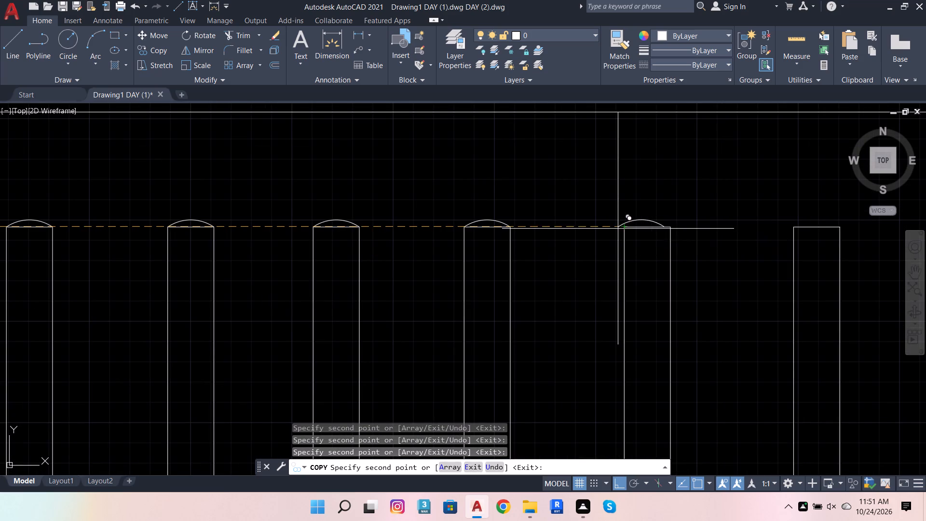
scroll(630, 225, "up", 3)
left_click(590, 225)
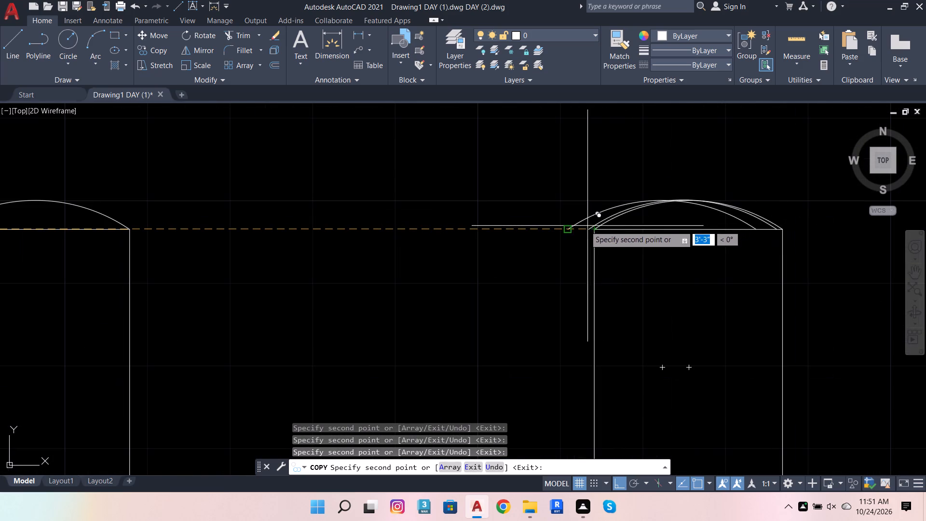
Continue copying the arc onto the top-left corners of the thirteenth through seventeenth hangers.
scroll(381, 245, "down", 3)
scroll(590, 229, "up", 2)
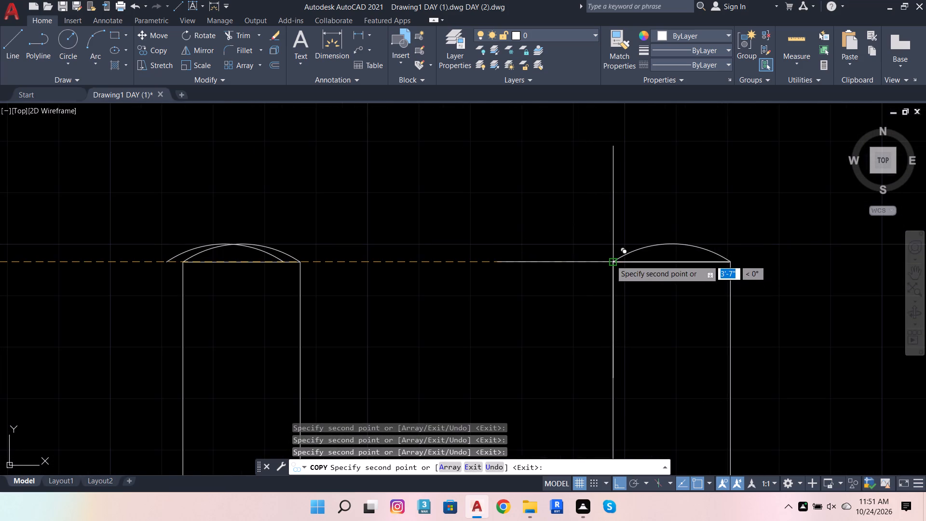
left_click(611, 259)
scroll(459, 247, "down", 3)
scroll(651, 246, "up", 3)
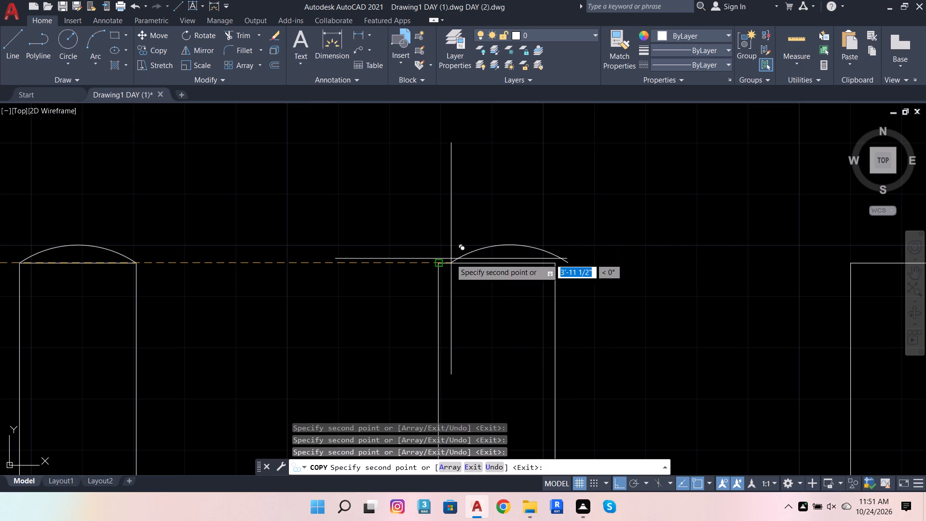
left_click(439, 260)
scroll(506, 248, "down", 2)
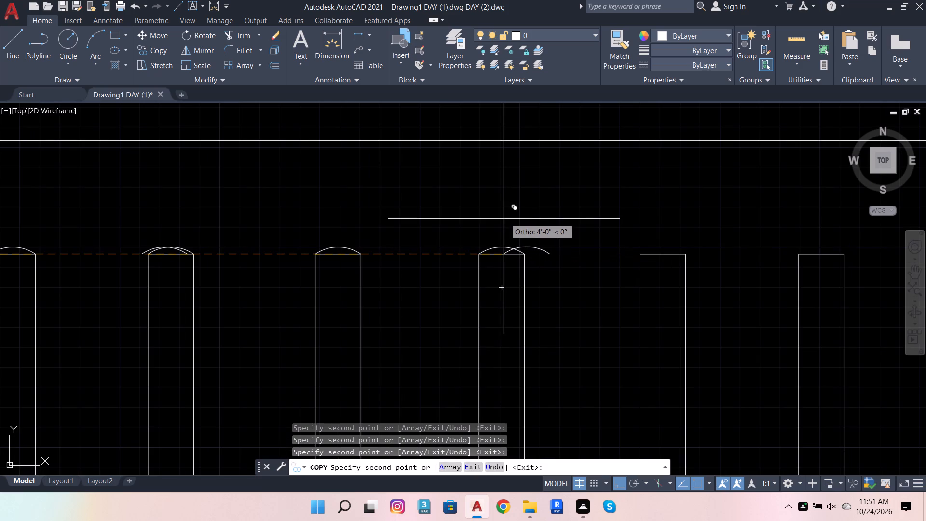
left_click(641, 255)
scroll(552, 251, "down", 3)
scroll(614, 259, "up", 3)
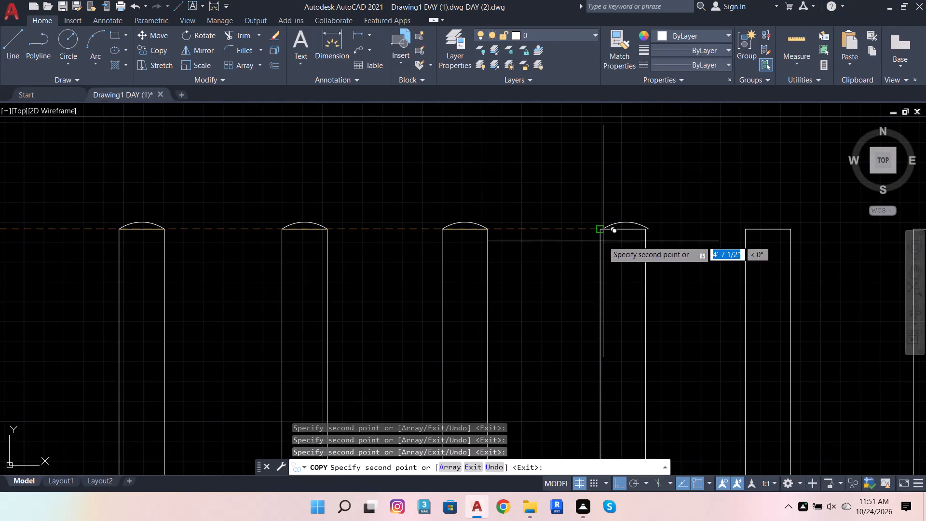
left_click(600, 230)
scroll(502, 224, "down", 2)
scroll(642, 219, "up", 2)
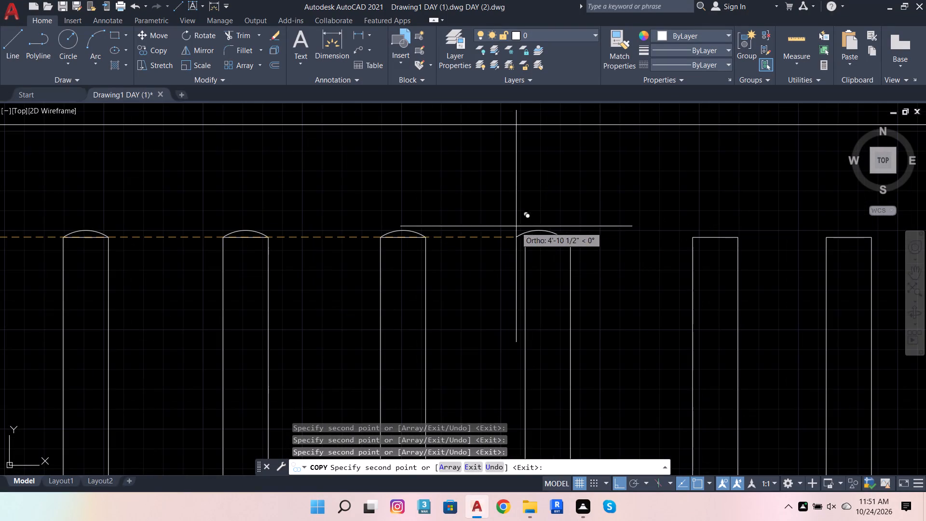
left_click(525, 236)
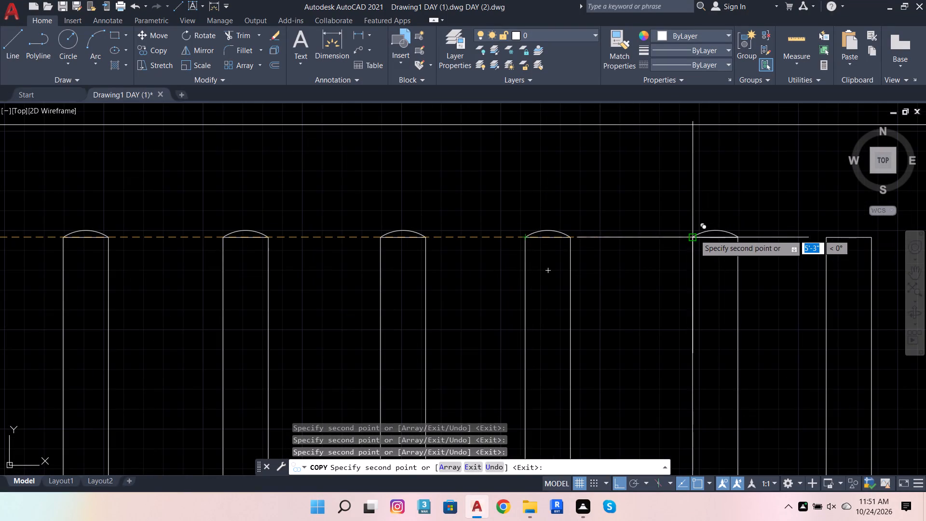
Copy the arc onto the top-left corners of the eighteenth through twenty-second hangers, finishing the row.
left_click(691, 232)
scroll(544, 234, "down", 2)
scroll(627, 230, "up", 3)
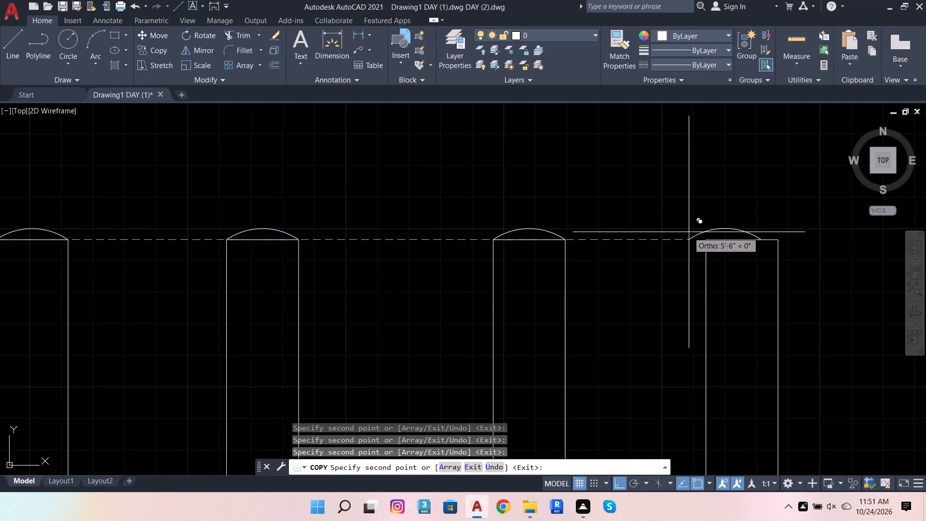
left_click(702, 236)
scroll(545, 254, "down", 3)
scroll(682, 253, "up", 3)
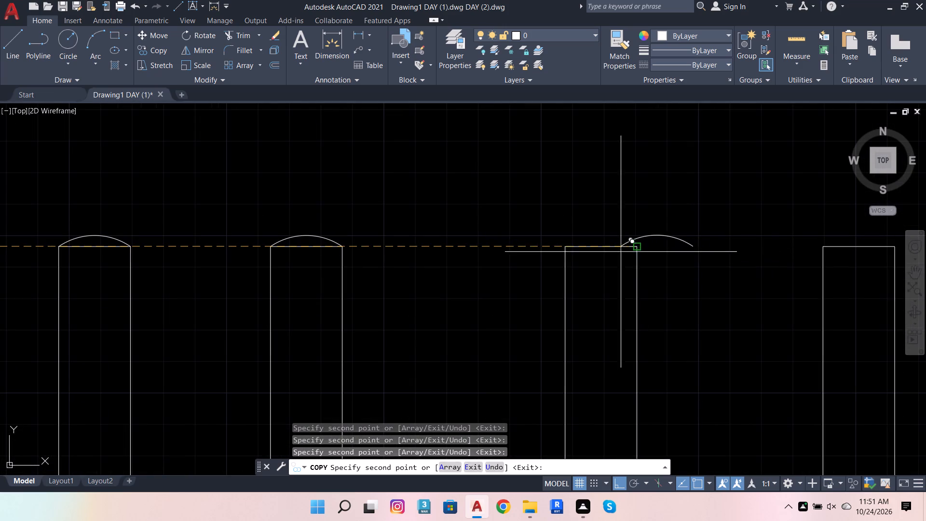
left_click(576, 243)
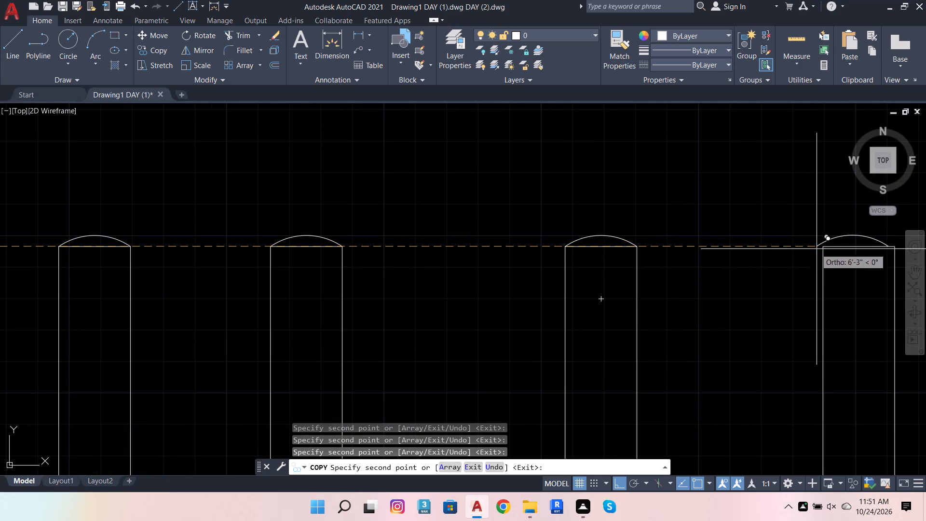
left_click(818, 250)
scroll(531, 247, "down", 3)
scroll(660, 243, "up", 3)
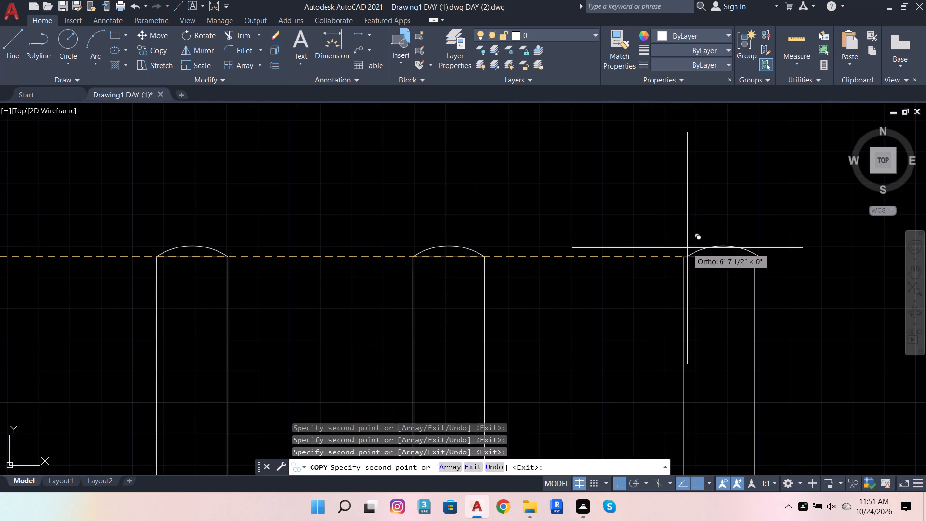
left_click(680, 248)
scroll(679, 256, "up", 3)
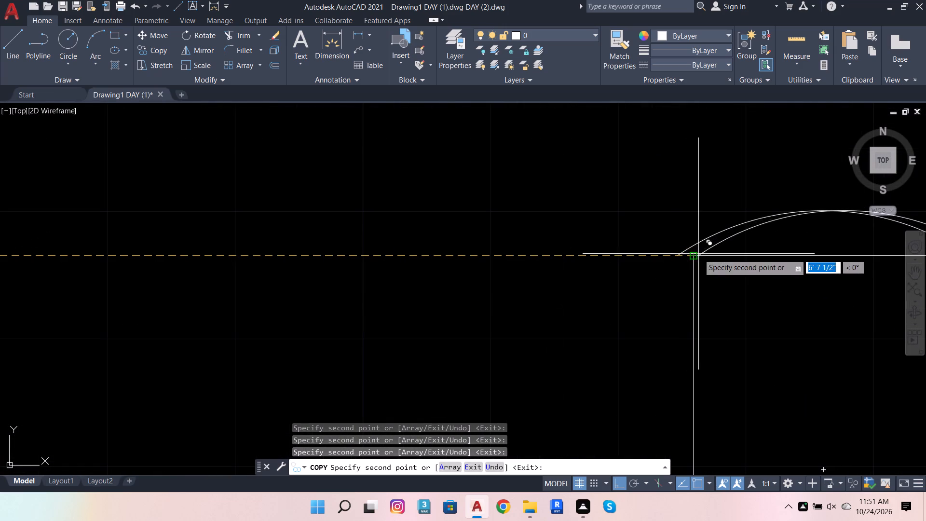
left_click(698, 253)
key("Escape")
Delete the two misplaced arc copies that start just left of the twelfth and the last hangers.
left_click(679, 245)
scroll(546, 274, "down", 5)
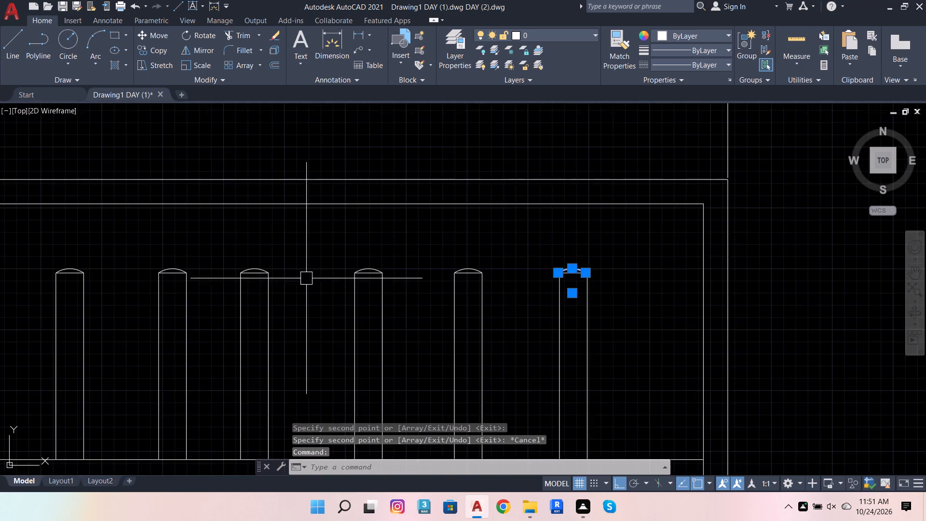
scroll(301, 278, "down", 3)
scroll(468, 263, "down", 3)
scroll(305, 268, "up", 4)
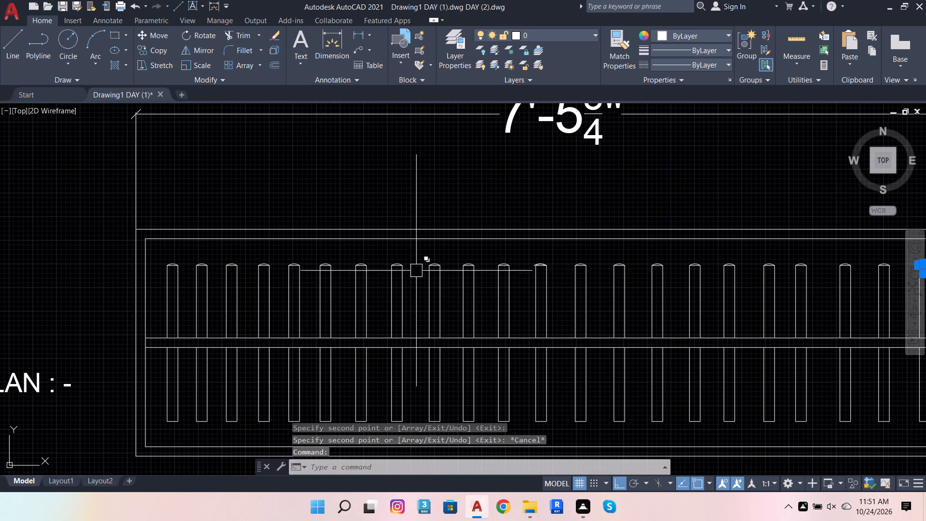
scroll(566, 275, "up", 5)
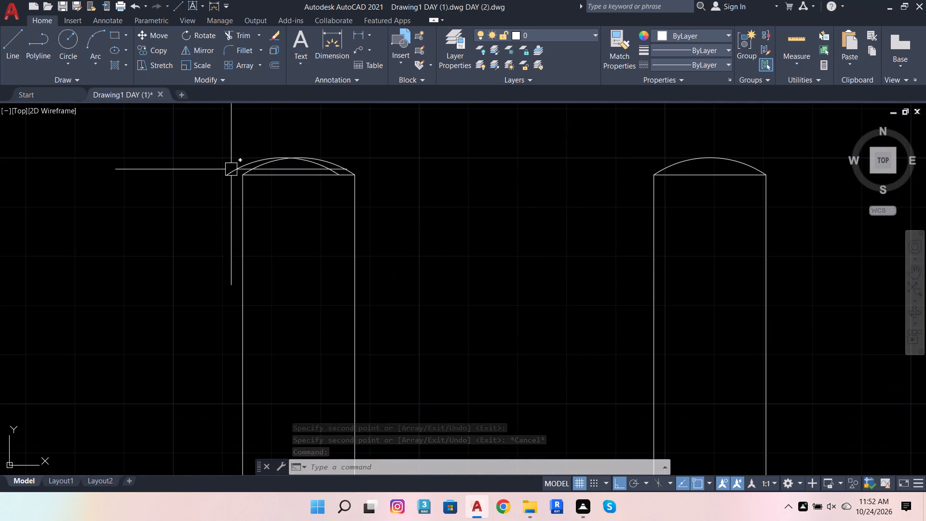
left_click(237, 165)
key("shift+Delete")
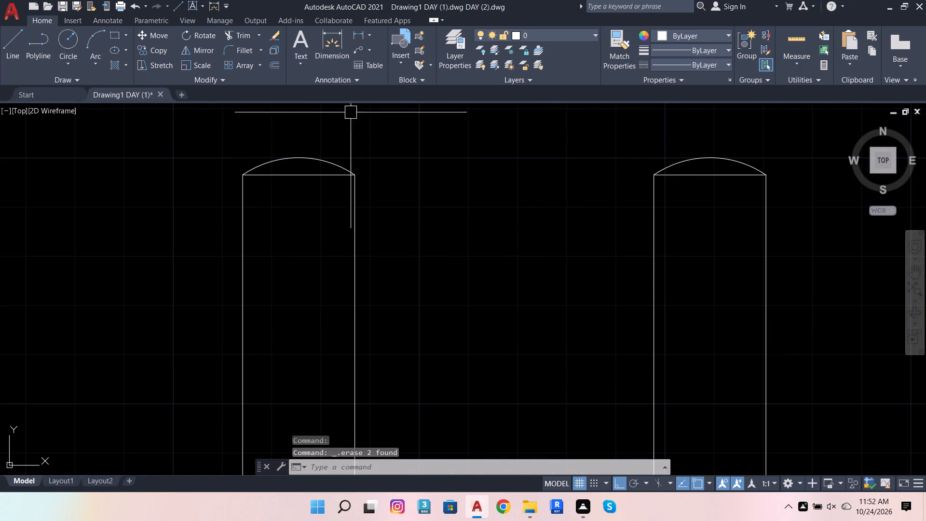
Trim away the straight top edges beneath the arcs of the first, second and third hangers.
left_click(242, 36)
scroll(491, 187, "down", 4)
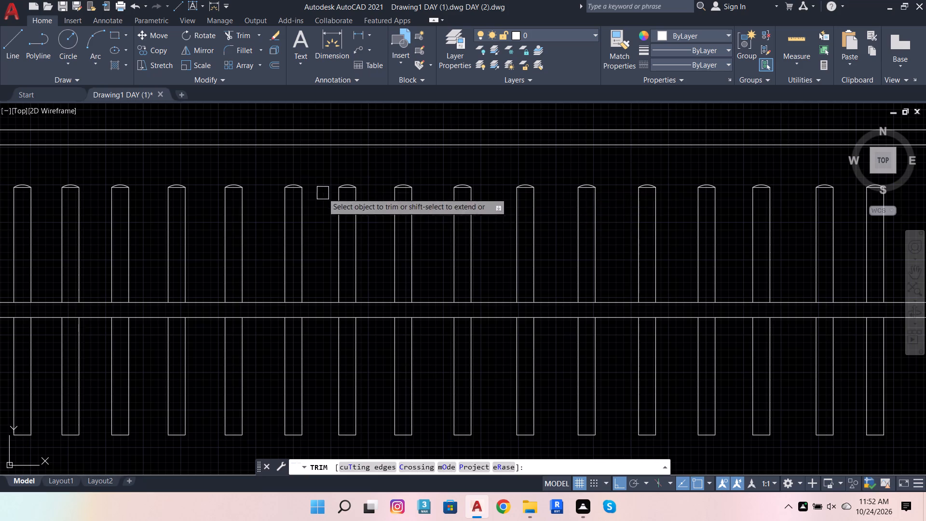
scroll(472, 233, "down", 4)
scroll(394, 221, "up", 4)
scroll(320, 253, "up", 3)
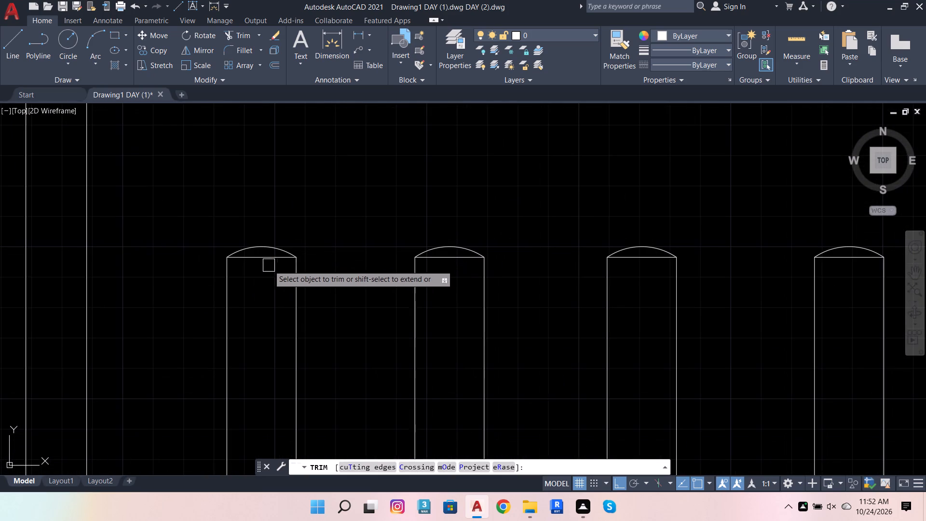
left_click(265, 259)
left_click(455, 263)
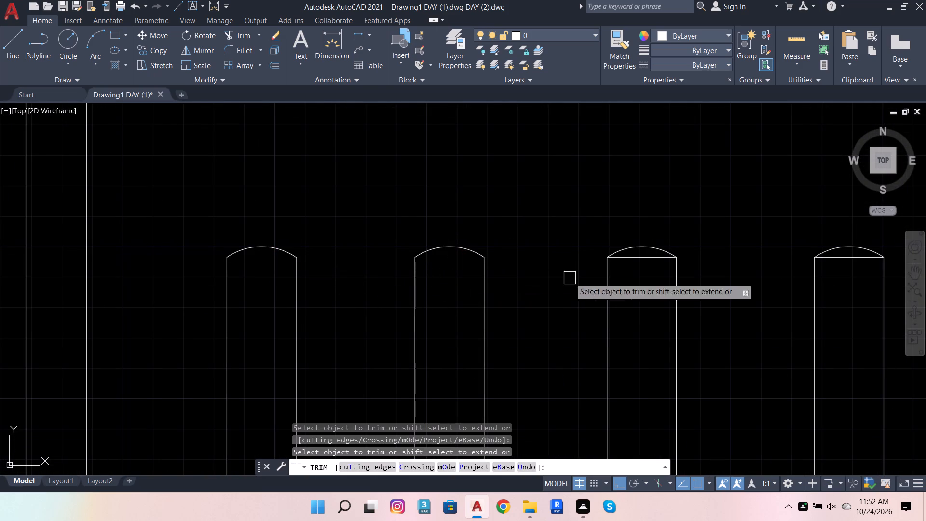
left_click(655, 263)
Trim away the straight top edges beneath the arcs of the fourth, fifth and sixth hangers.
scroll(500, 288, "down", 3)
scroll(643, 296, "up", 3)
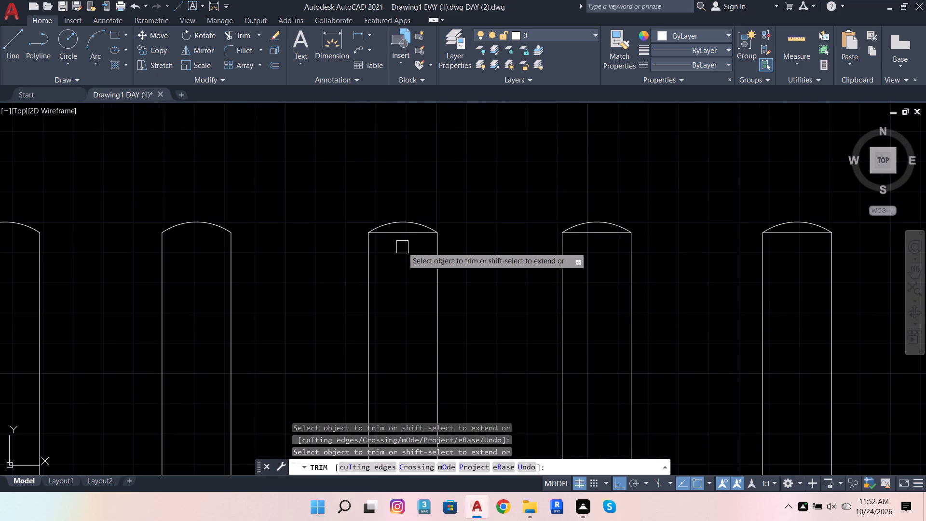
left_click(406, 237)
left_click(603, 239)
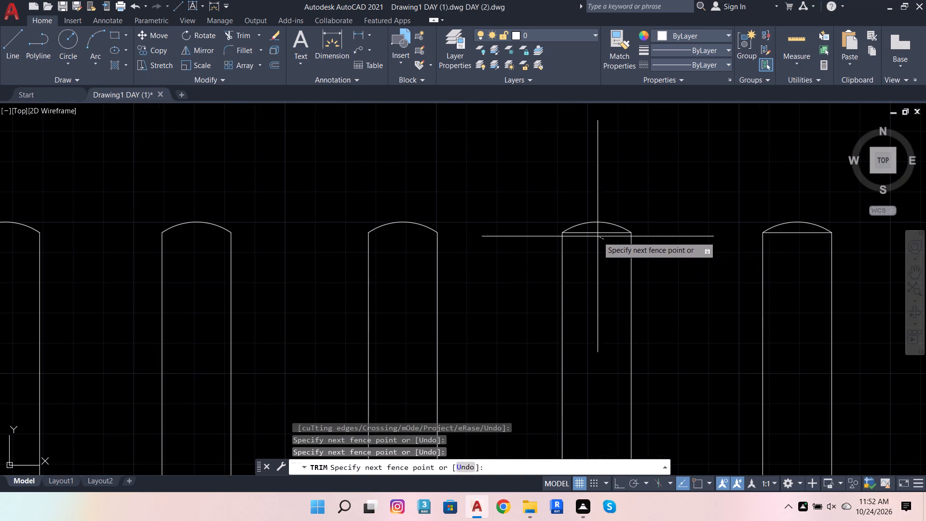
left_click(596, 233)
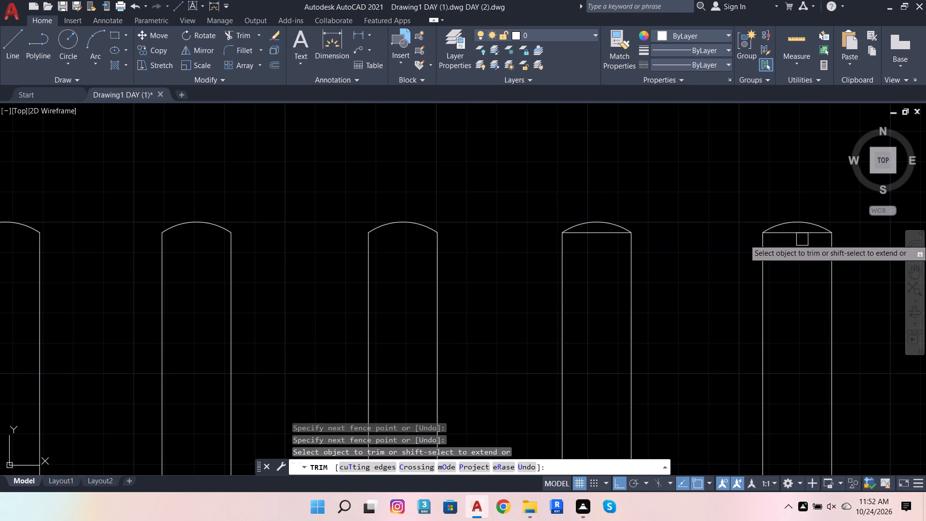
left_click(802, 239)
left_click(797, 231)
left_click(588, 237)
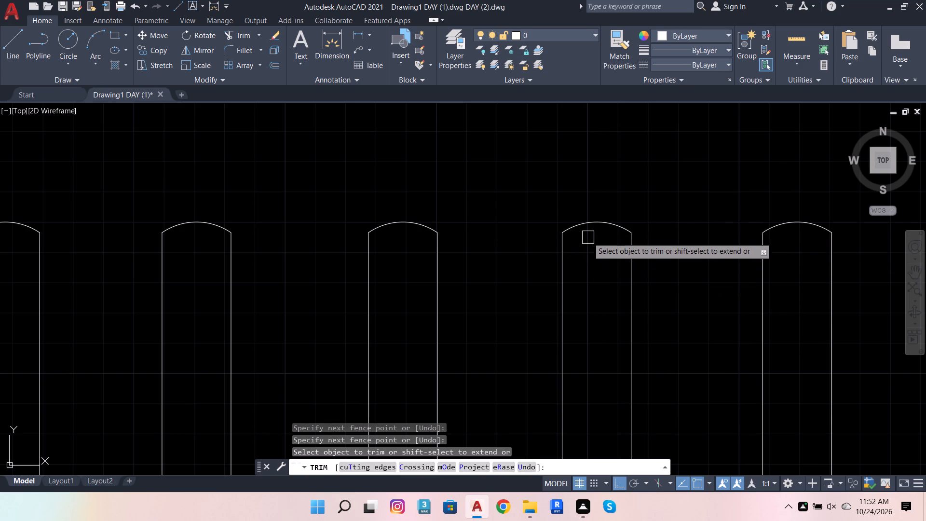
Trim away the straight top edges beneath the arcs of the seventh, eighth, ninth and tenth hangers.
scroll(248, 296, "down", 3)
scroll(461, 297, "up", 1)
scroll(410, 273, "up", 3)
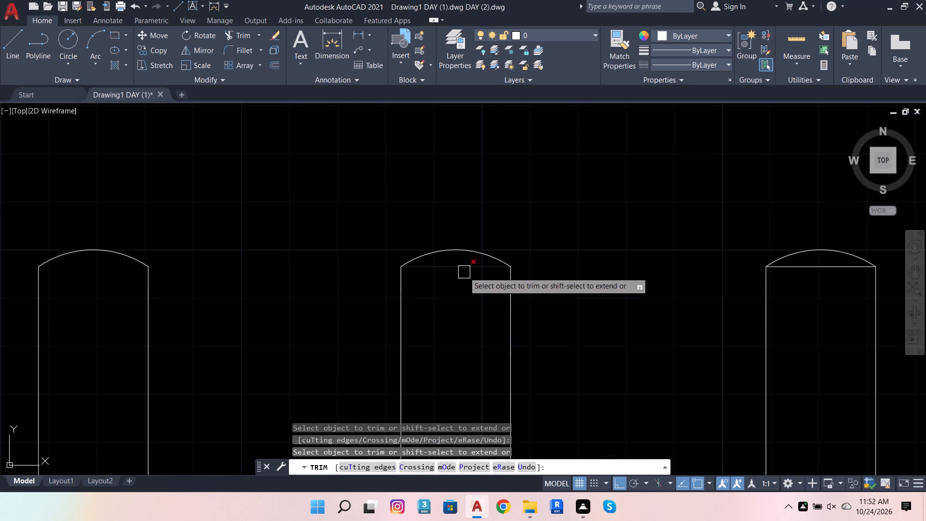
left_click(464, 272)
left_click(829, 272)
scroll(204, 344, "down", 4)
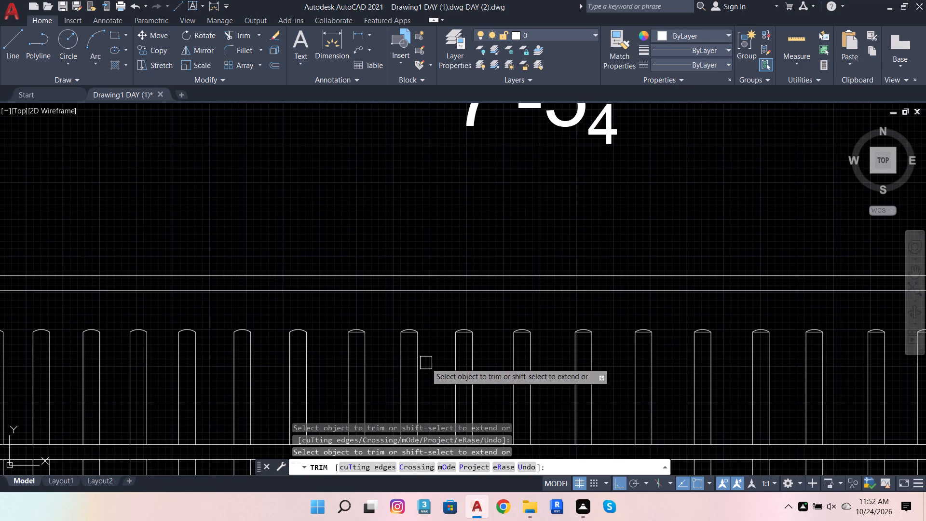
scroll(428, 358, "up", 2)
left_click(246, 296)
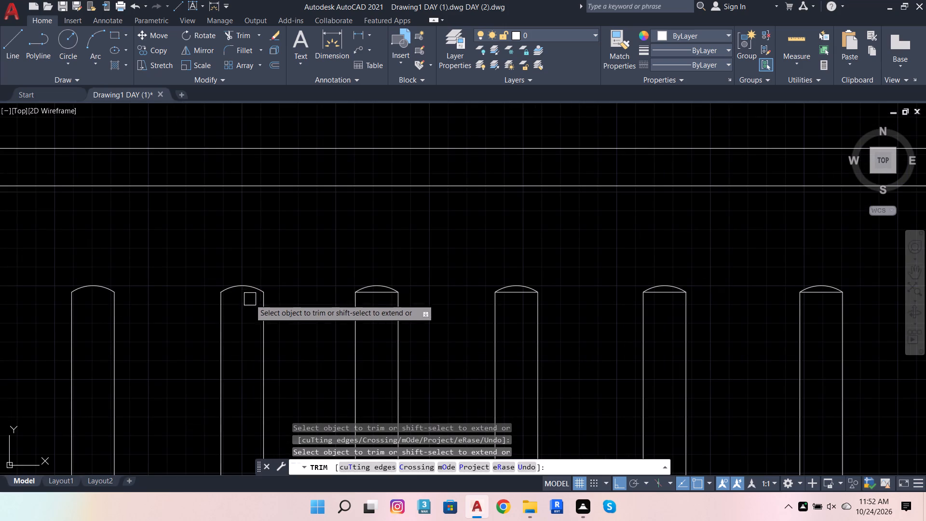
left_click(379, 298)
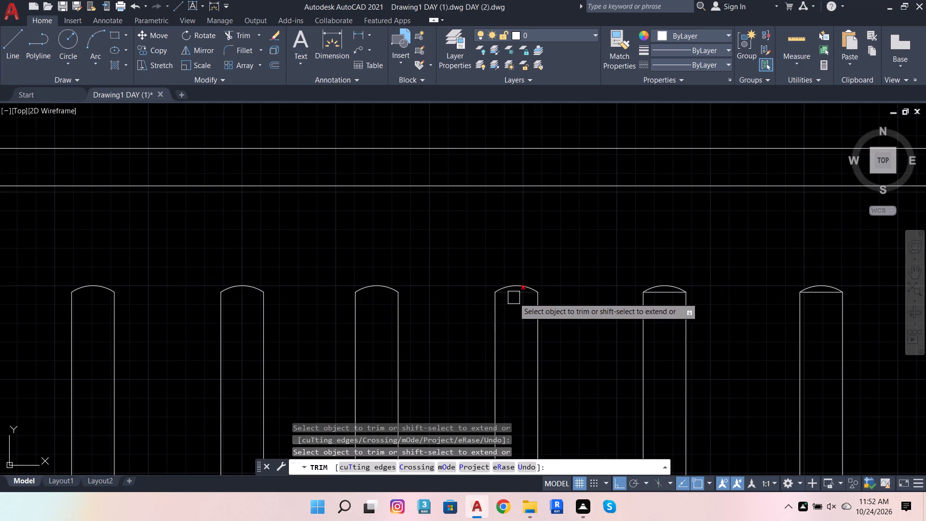
Trim away the straight top edges beneath the arcs of the eleventh through fifteenth hangers.
left_click(514, 298)
scroll(160, 311, "down", 4)
scroll(359, 330, "up", 2)
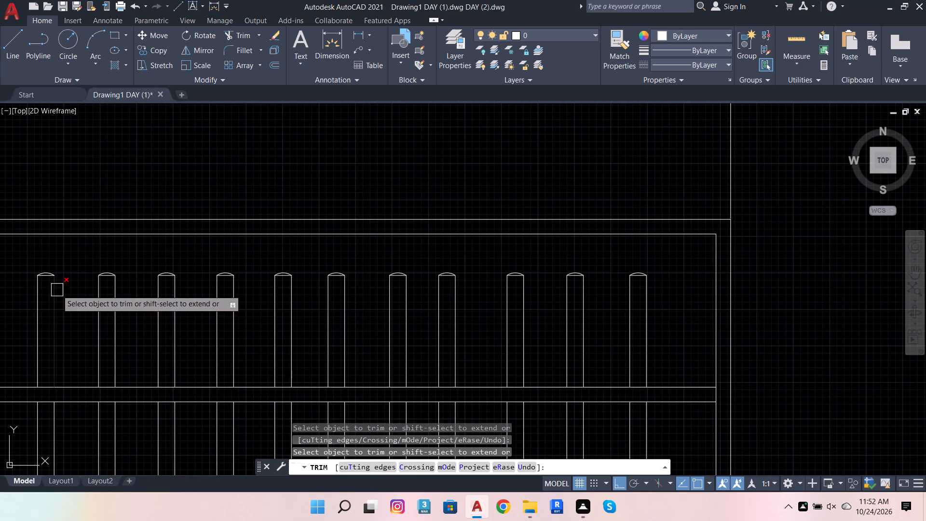
scroll(324, 291, "down", 1)
scroll(179, 283, "up", 2)
scroll(81, 282, "up", 1)
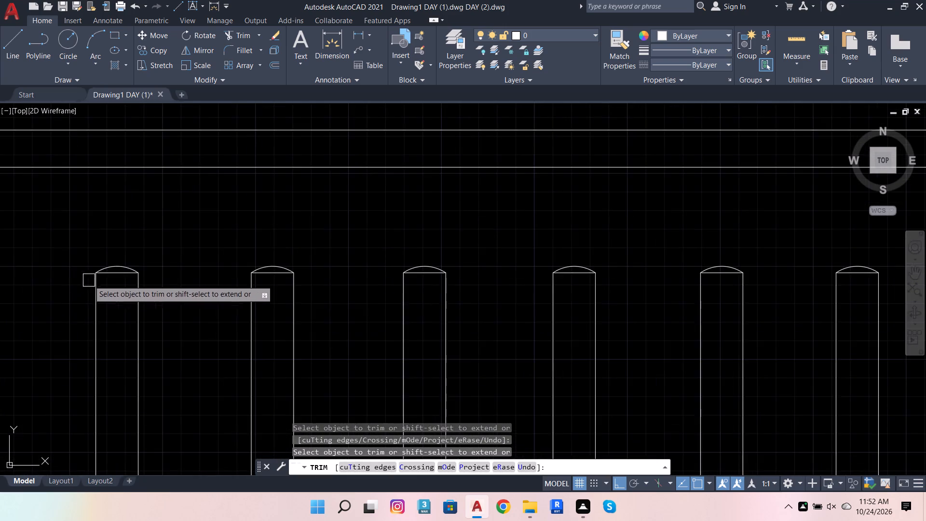
scroll(103, 277, "up", 1)
left_click(115, 274)
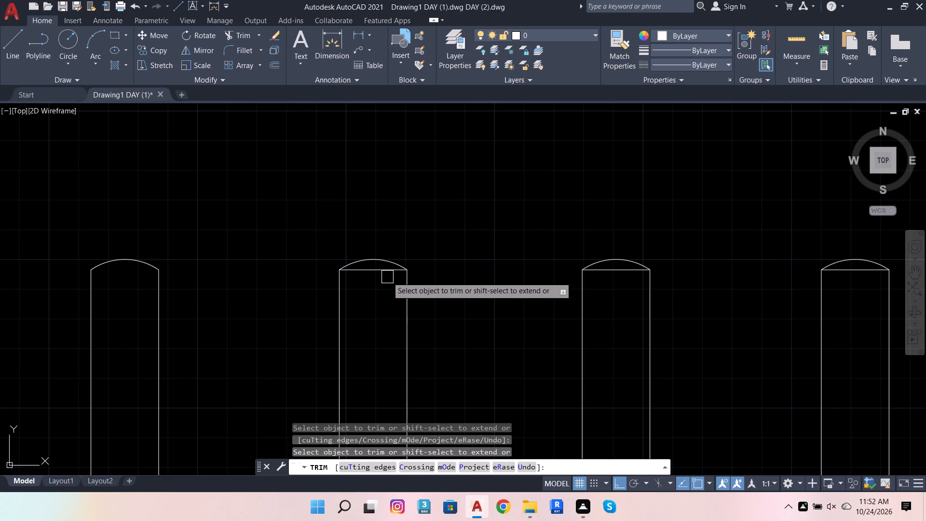
left_click(387, 277)
left_click(381, 268)
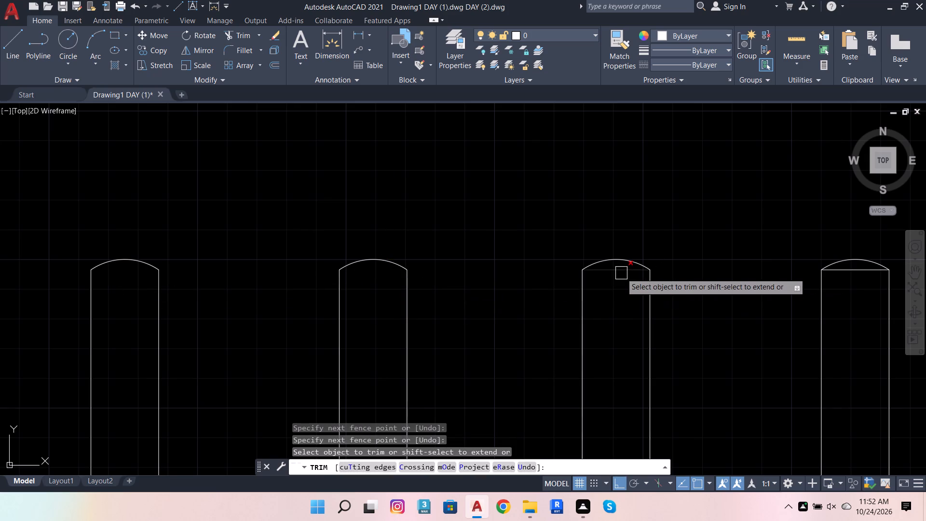
left_click(621, 273)
left_click(851, 270)
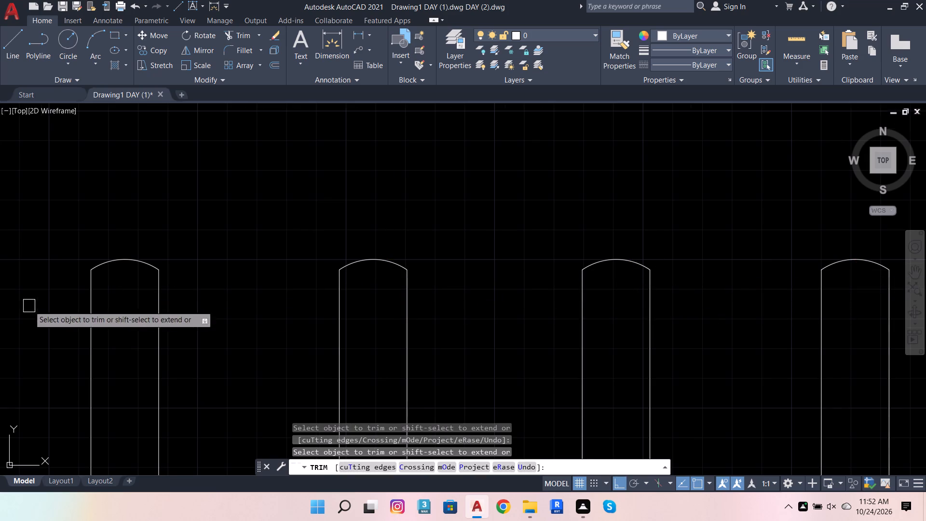
Trim away the straight top edges beneath the arcs of the sixteenth through twentieth hangers.
scroll(28, 306, "down", 4)
scroll(334, 330, "up", 2)
scroll(311, 328, "down", 1)
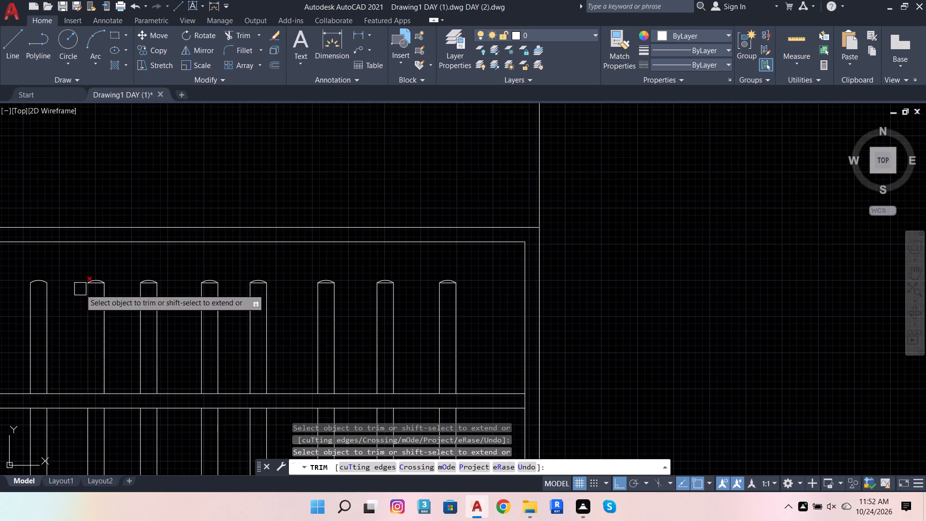
scroll(79, 288, "up", 2)
left_click(121, 279)
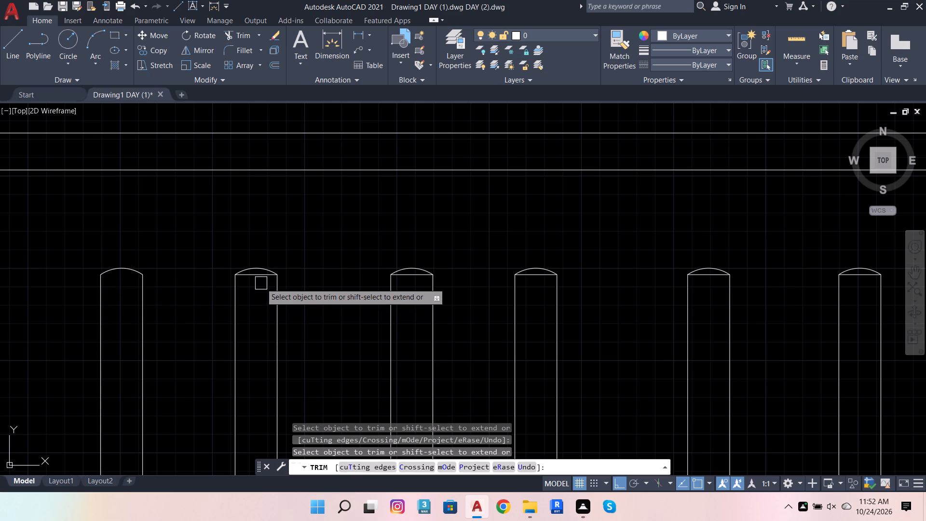
left_click(261, 281)
left_click(415, 281)
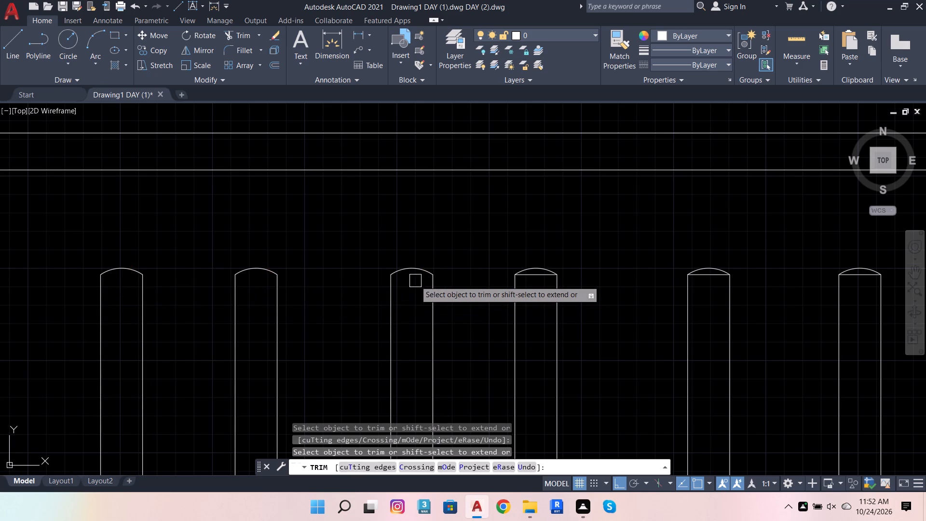
left_click(535, 282)
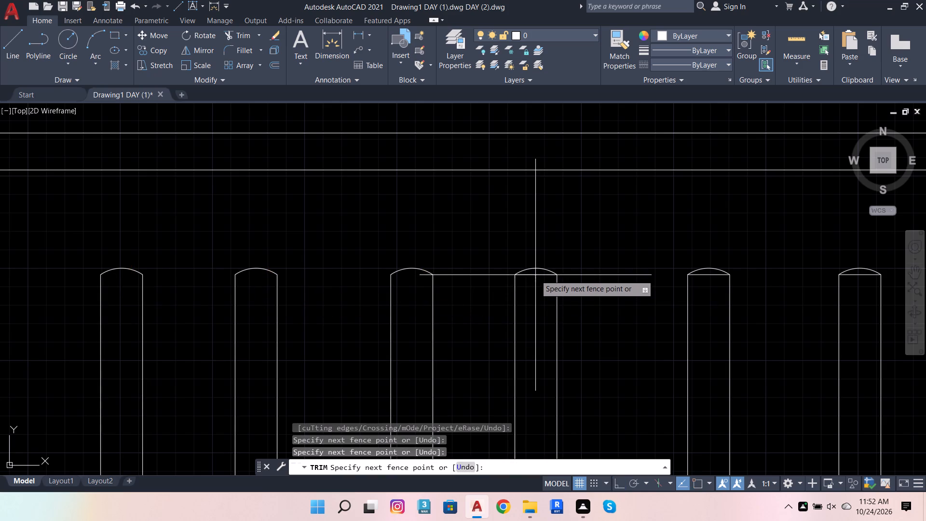
left_click(535, 274)
left_click(711, 277)
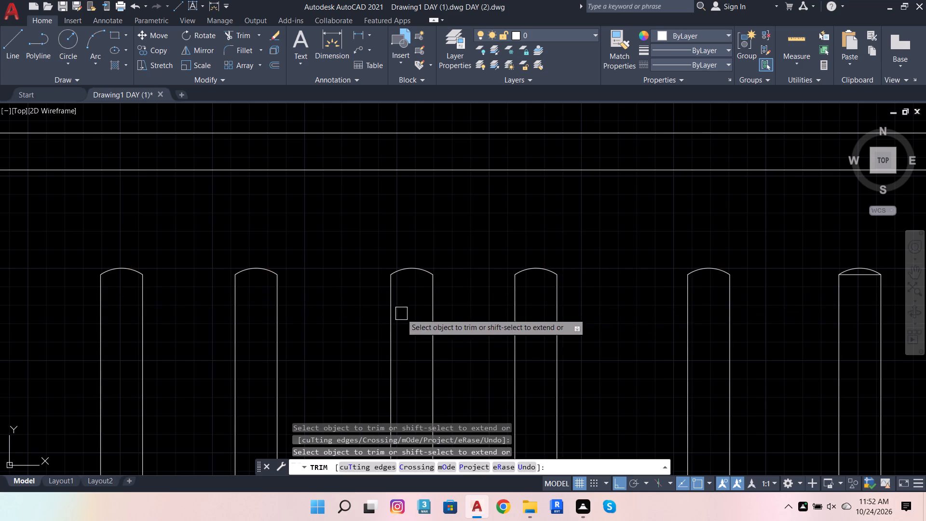
Trim away the straight top edges beneath the arcs of the twenty-first and last hangers, and finish trimming.
scroll(399, 315, "down", 1)
scroll(676, 304, "up", 2)
left_click(708, 273)
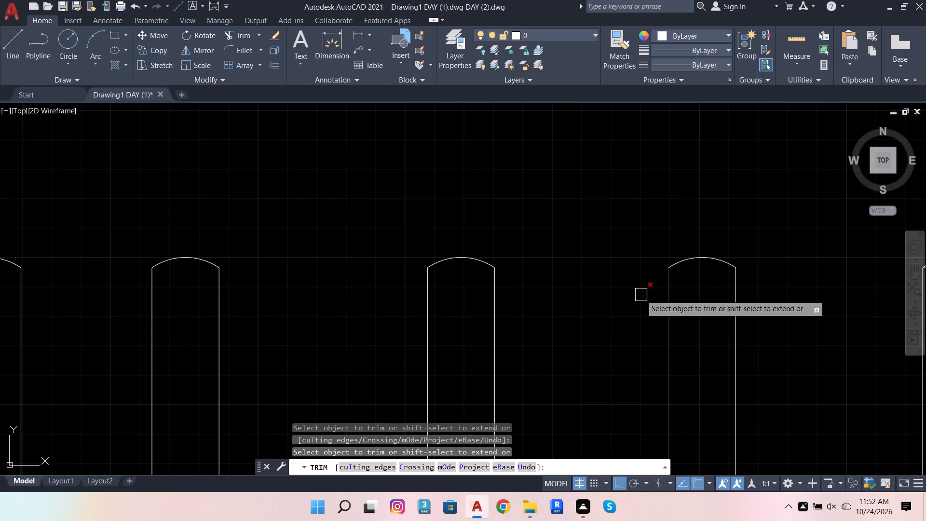
scroll(623, 300, "down", 2)
scroll(764, 298, "up", 2)
left_click(737, 273)
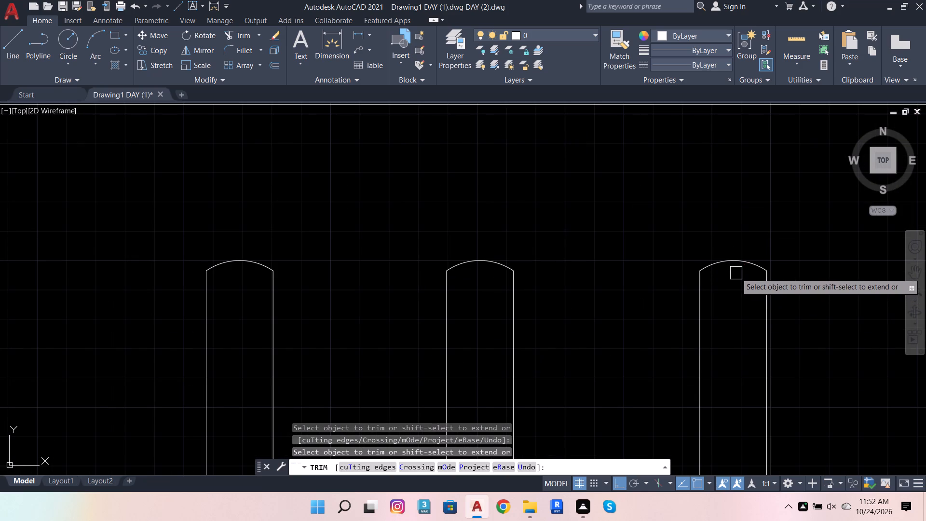
key("Escape")
Copy the last hanger's top arc horizontally into the empty space to the right of the wardrobe plan.
left_click(737, 261)
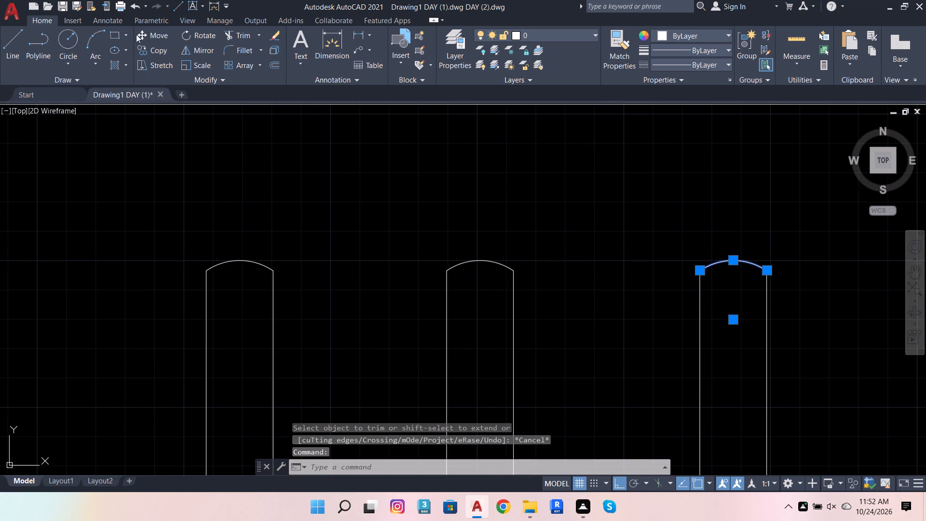
left_click(152, 50)
left_click(702, 272)
scroll(526, 198, "down", 5)
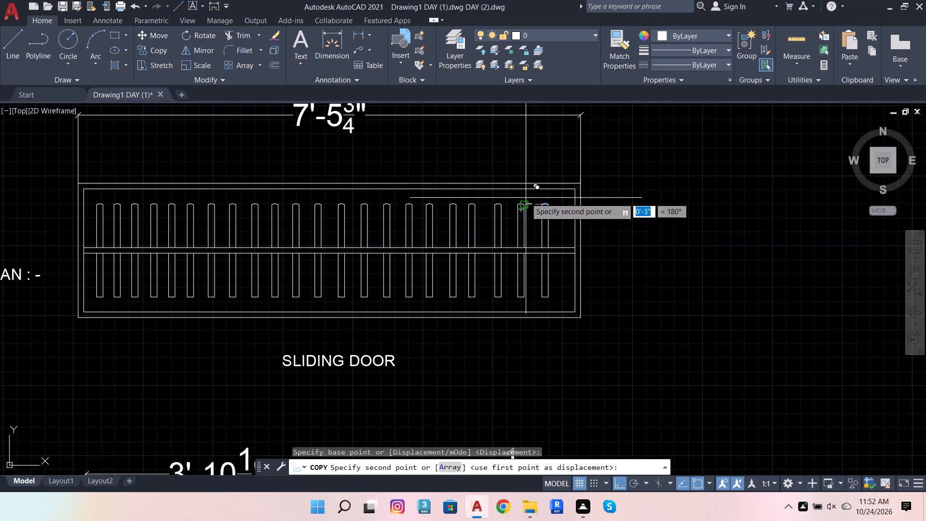
left_click(656, 259)
scroll(680, 212, "up", 2)
key("Escape")
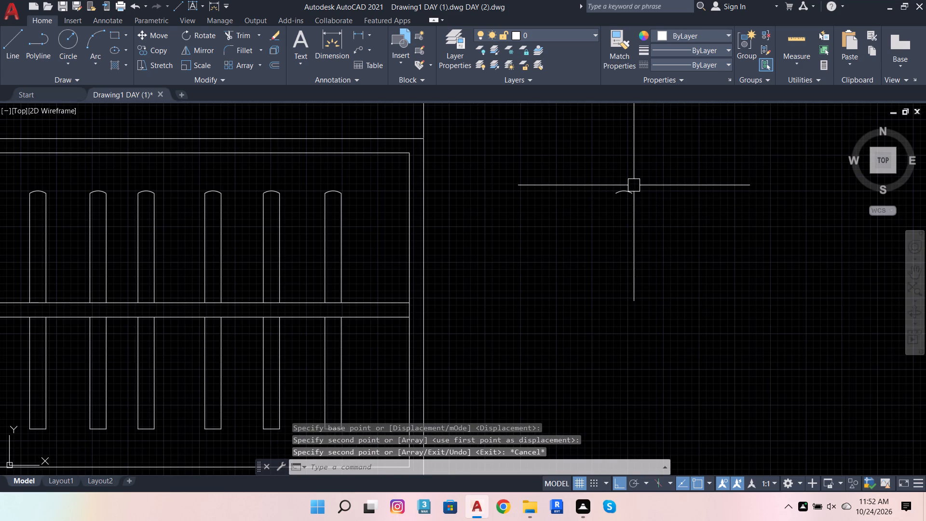
Rotate the loose arc copy 180° about its left end so it curves downward.
left_click(632, 189)
left_click(195, 39)
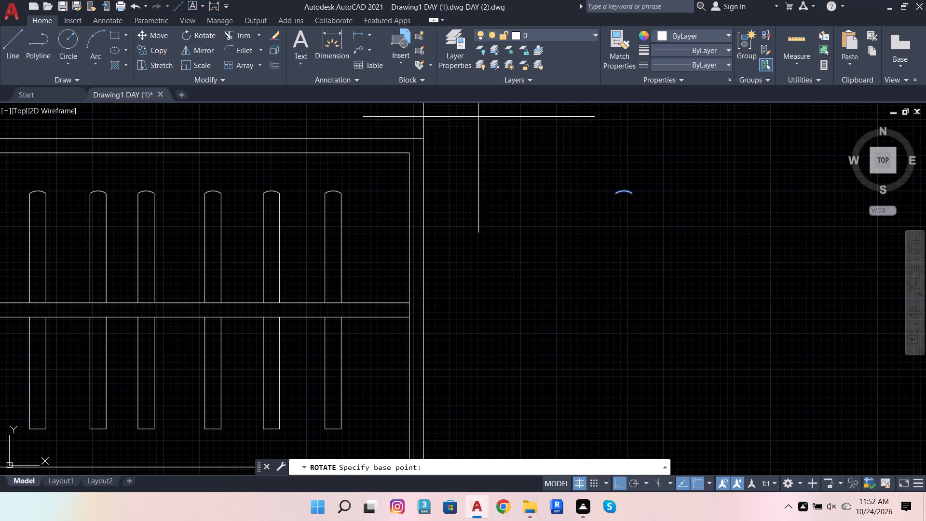
left_click(613, 196)
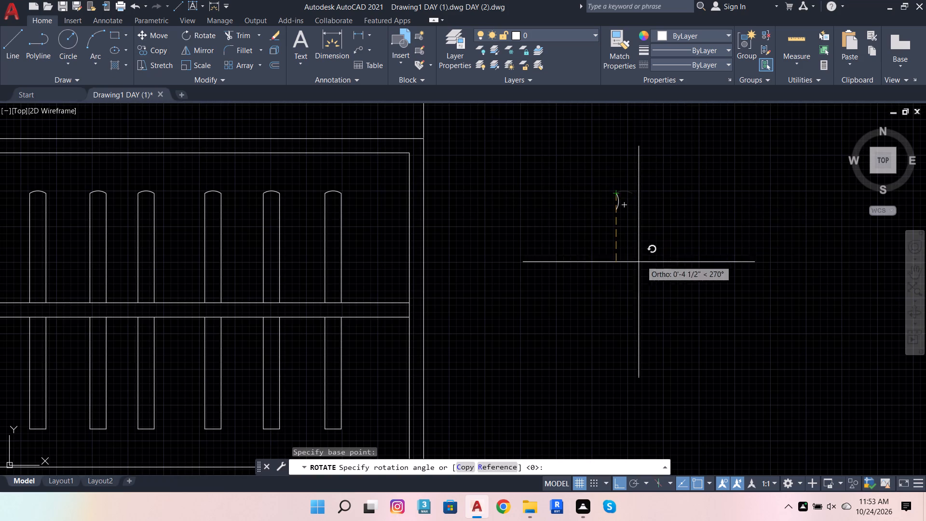
left_click(516, 221)
With Ortho off, copy the flipped arc by its right end onto the bottom ends of the last and twenty-first hangers.
scroll(639, 189, "up", 2)
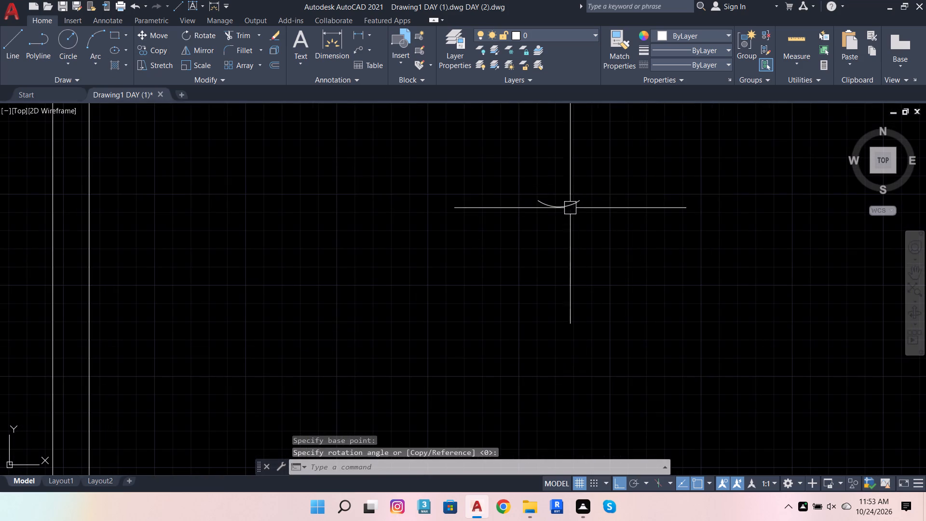
left_click(544, 201)
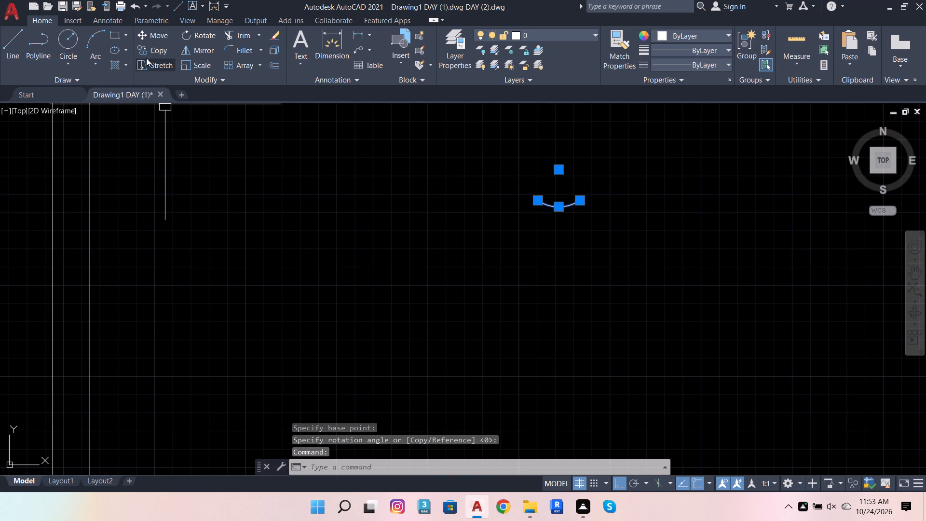
left_click(150, 50)
left_click(616, 485)
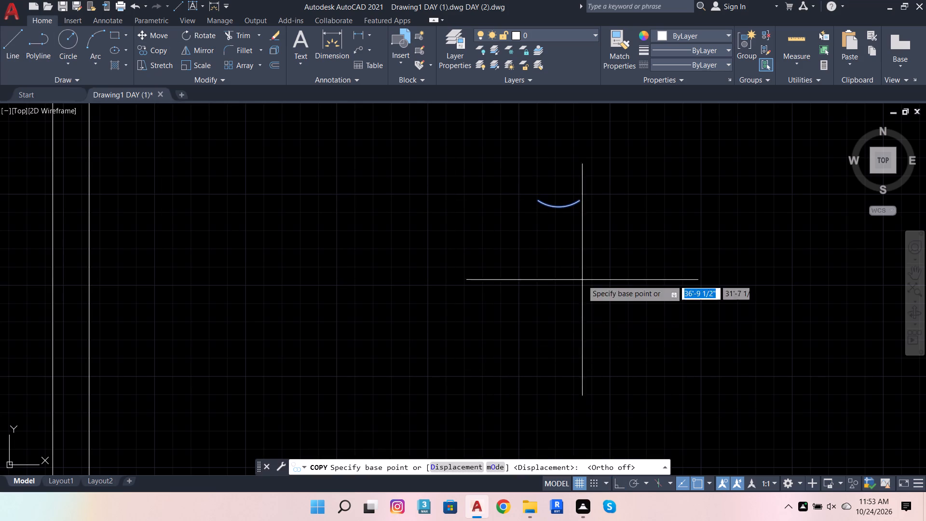
left_click(579, 197)
scroll(613, 282, "down", 5)
scroll(554, 342, "up", 3)
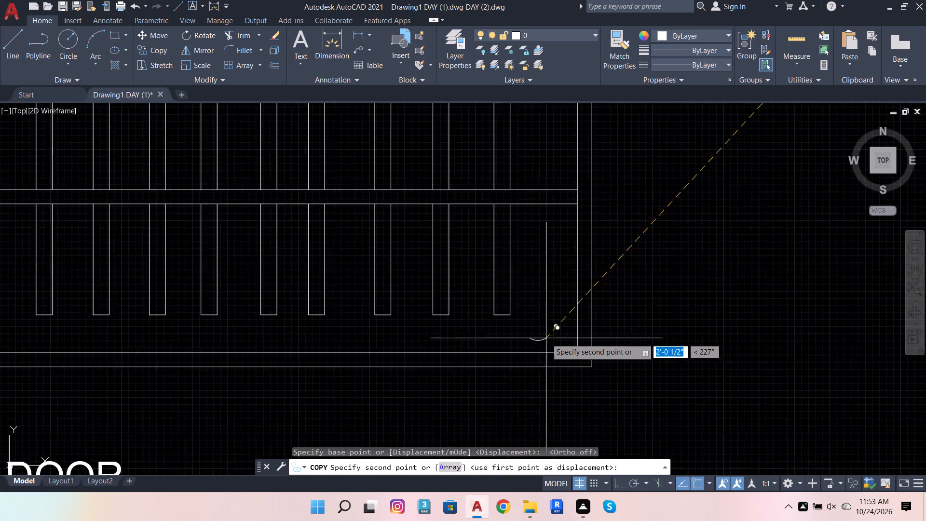
scroll(545, 338, "up", 1)
scroll(490, 302, "up", 3)
left_click(477, 304)
scroll(502, 312, "down", 2)
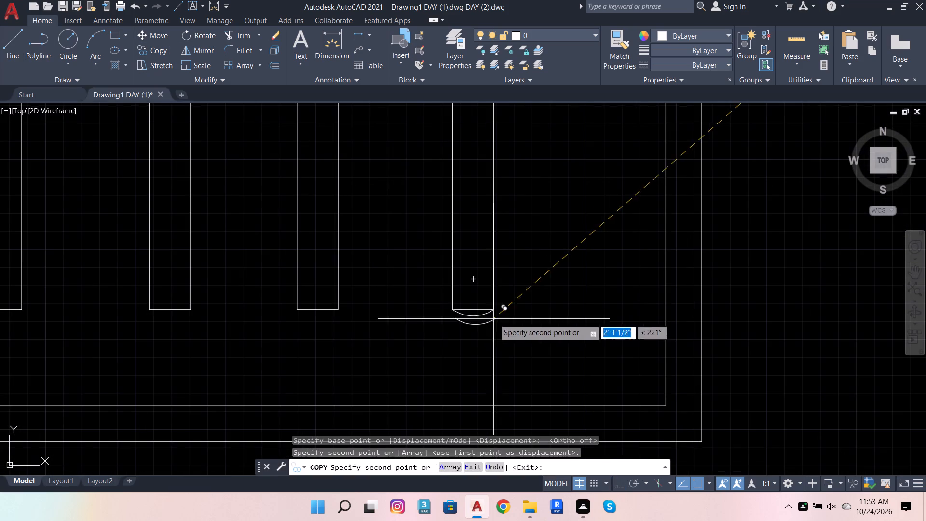
scroll(314, 313, "up", 2)
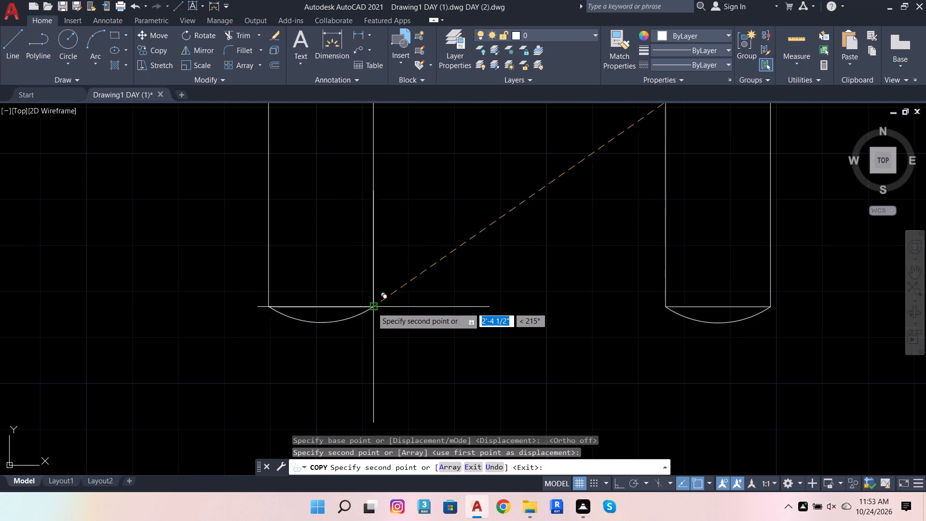
scroll(377, 308, "up", 3)
left_click(351, 303)
Place further copies of the flipped arc on the bottom ends of the twentieth, nineteenth and eighteenth hangers.
scroll(526, 308, "down", 5)
scroll(352, 315, "up", 2)
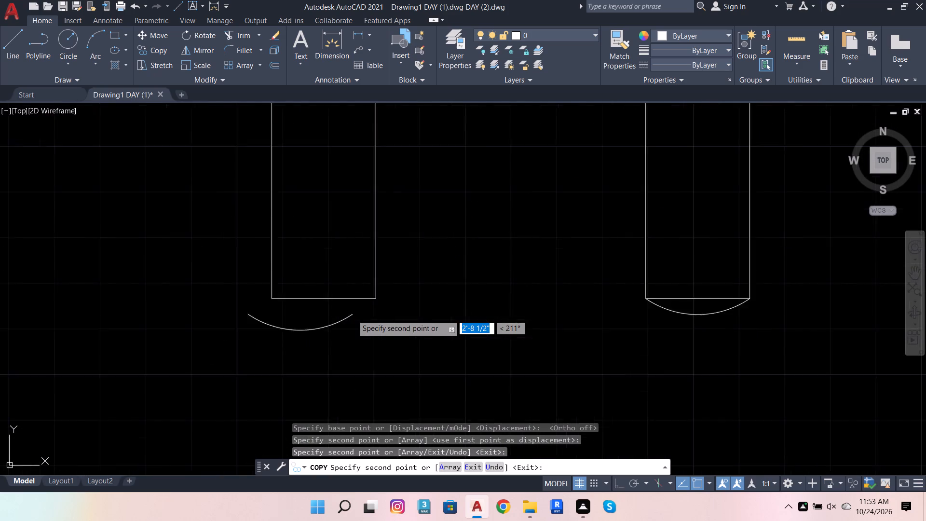
scroll(352, 315, "up", 1)
left_click(386, 288)
scroll(490, 307, "down", 3)
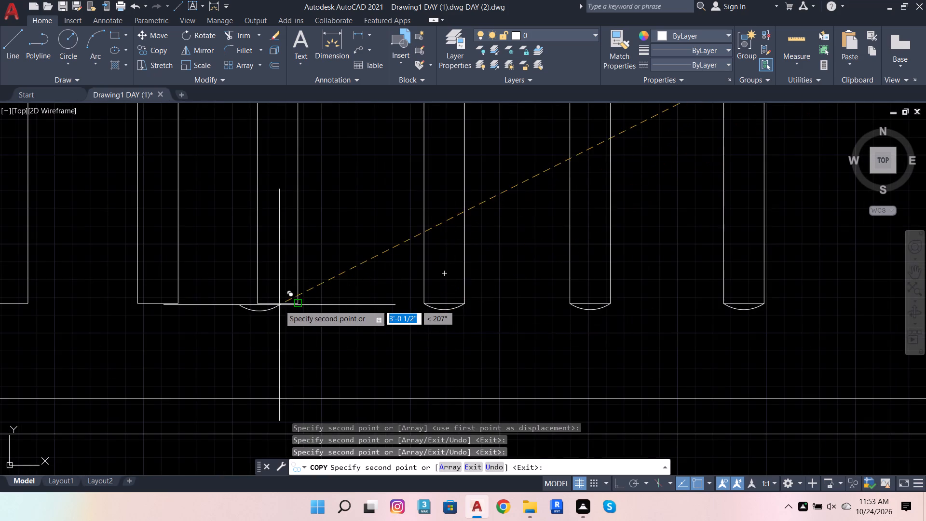
scroll(279, 305, "up", 4)
left_click(361, 284)
scroll(431, 299, "down", 3)
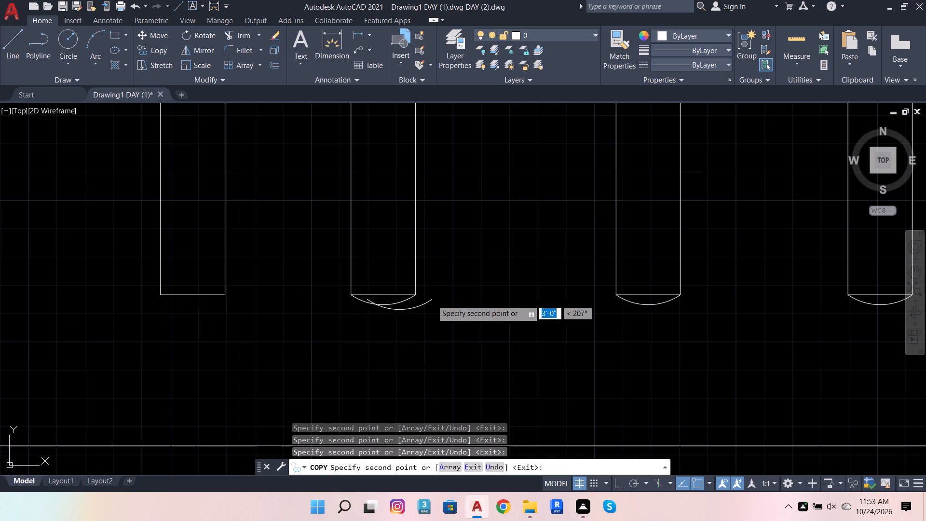
left_click(223, 297)
Place further copies of the flipped arc on the bottom ends of the seventeenth, sixteenth and fifteenth hangers.
scroll(370, 304, "down", 5)
scroll(264, 312, "up", 3)
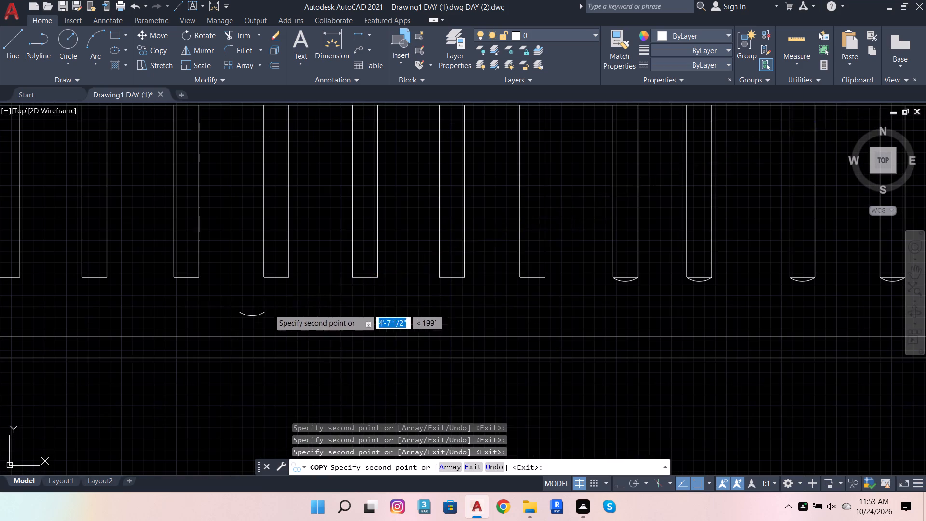
scroll(463, 292, "up", 1)
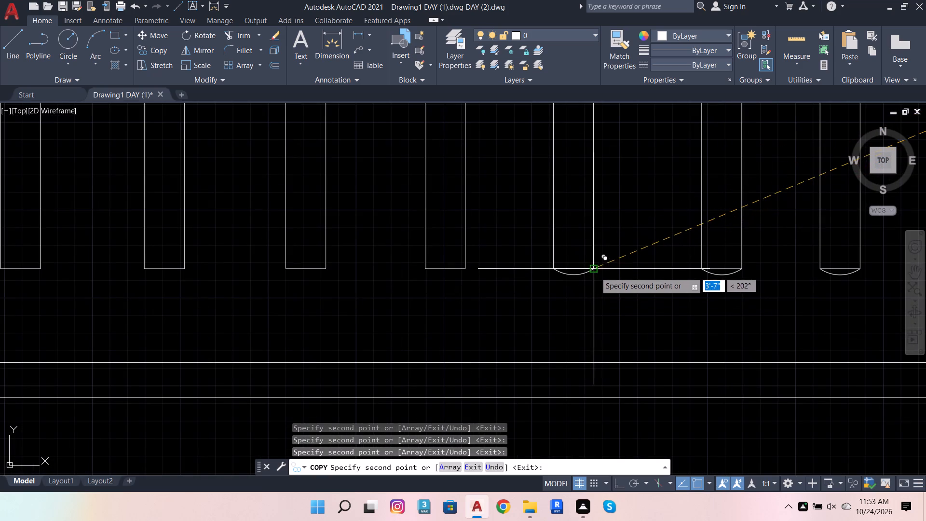
left_click(594, 271)
left_click(466, 269)
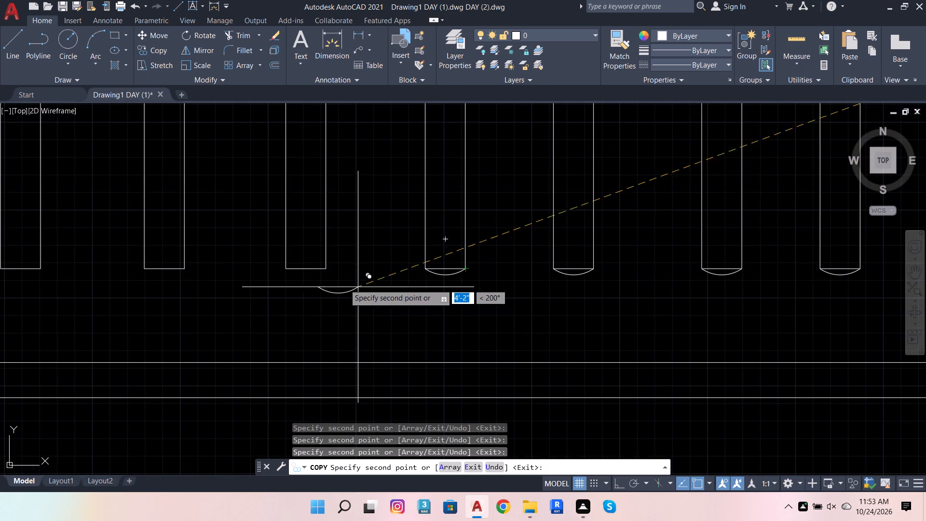
left_click(327, 272)
Place further copies of the flipped arc on the bottom ends of the fourteenth and thirteenth hangers.
scroll(386, 289, "down", 3)
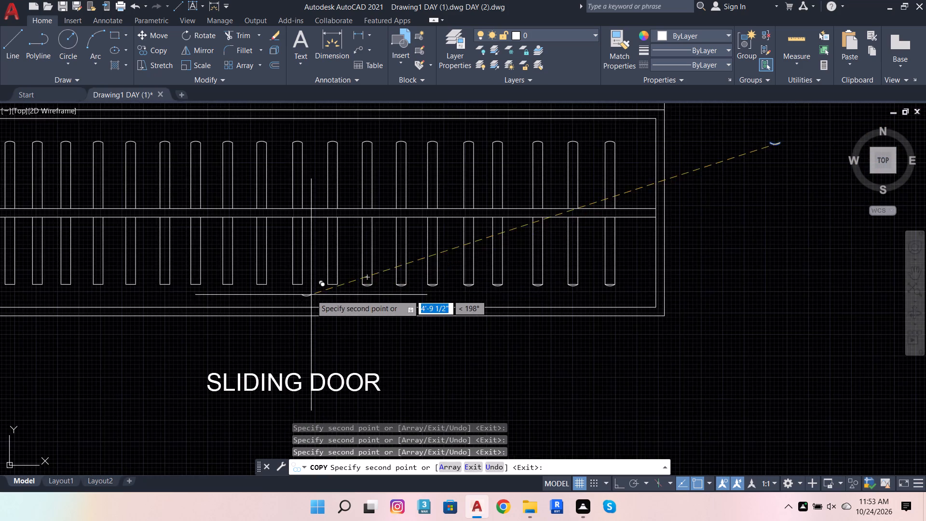
scroll(311, 295, "up", 2)
scroll(373, 273, "up", 4)
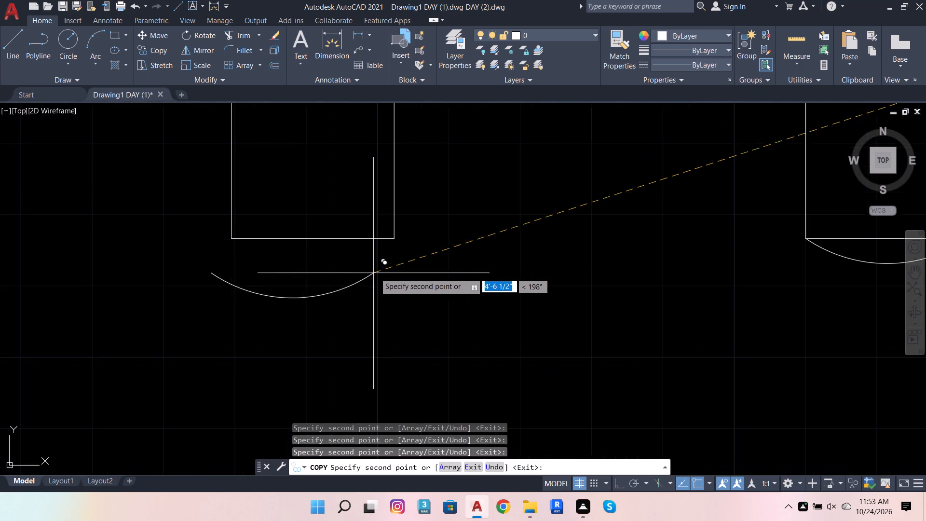
left_click(396, 245)
scroll(445, 267, "down", 3)
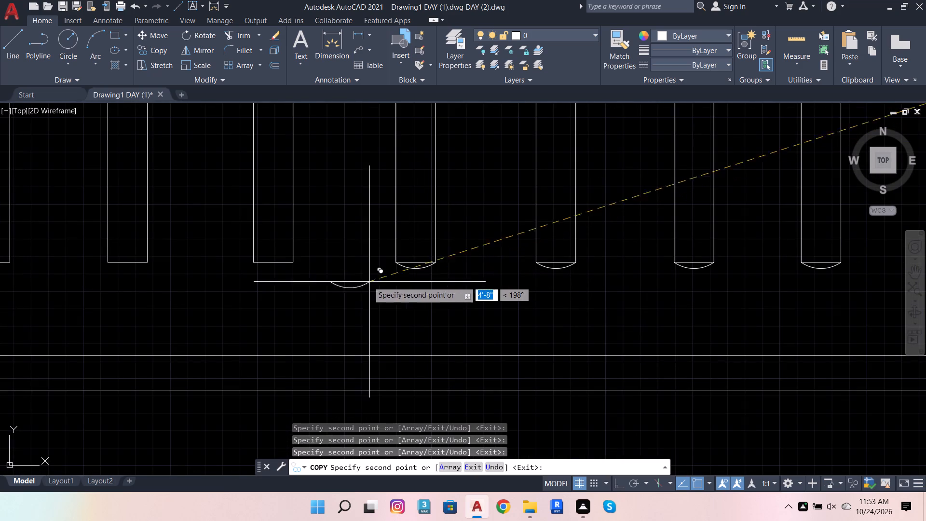
scroll(281, 265, "up", 3)
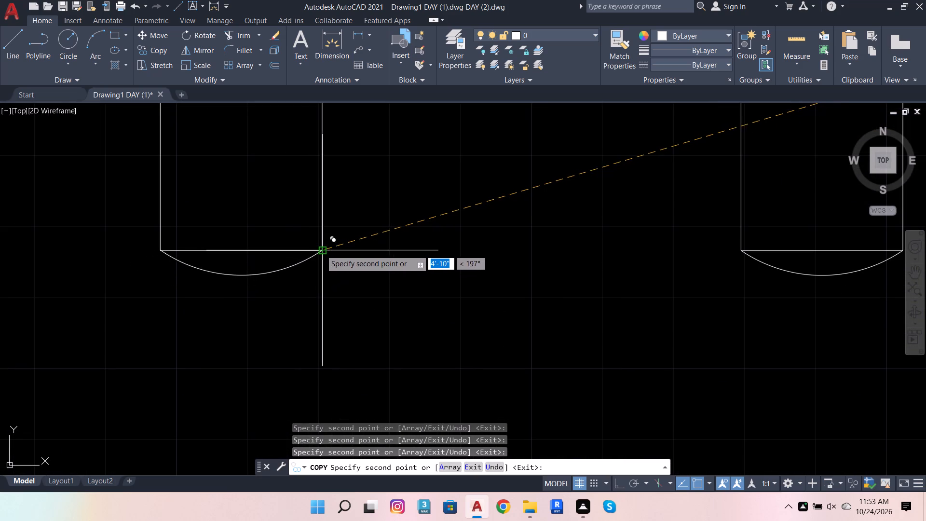
left_click(321, 250)
scroll(354, 262, "down", 2)
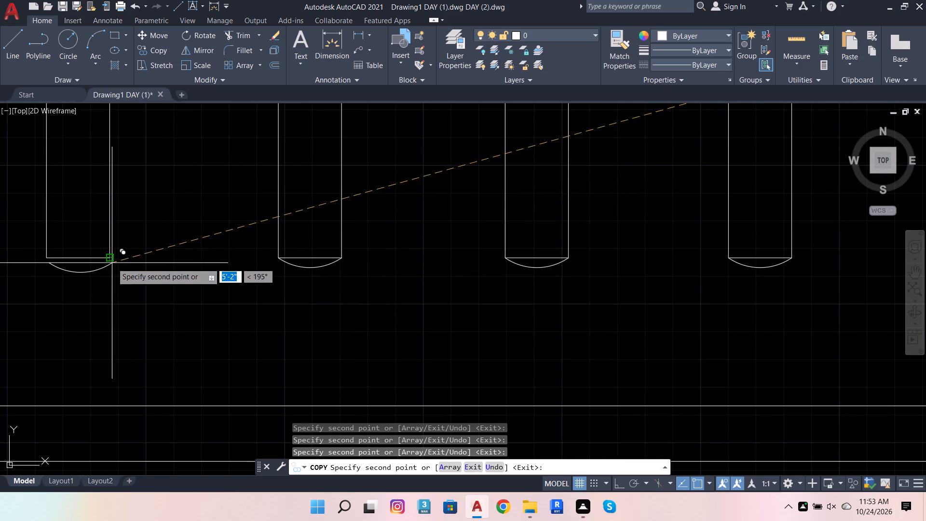
Place further copies of the flipped arc on the bottom ends of the twelfth, eleventh and tenth hangers.
left_click(112, 263)
scroll(248, 270, "down", 5)
scroll(185, 281, "up", 3)
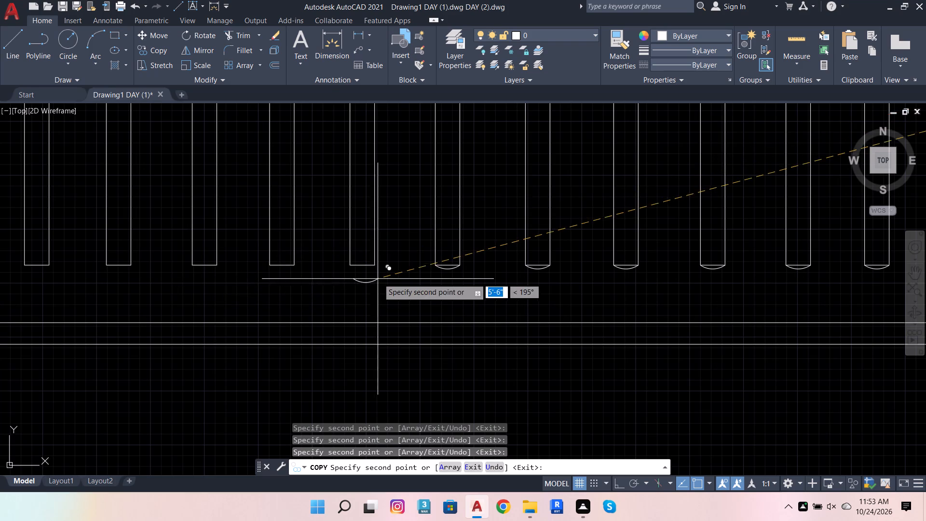
scroll(374, 270, "up", 3)
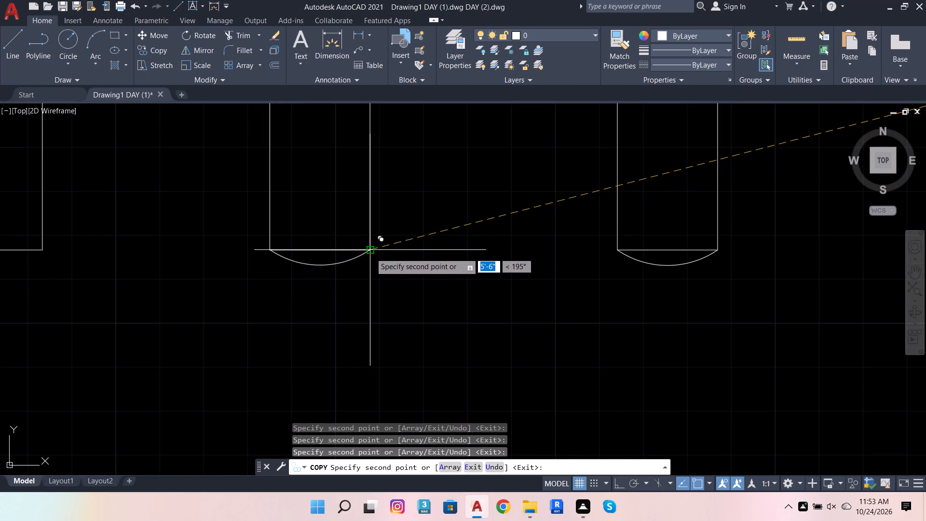
left_click(370, 253)
scroll(379, 274, "down", 2)
scroll(245, 286, "up", 3)
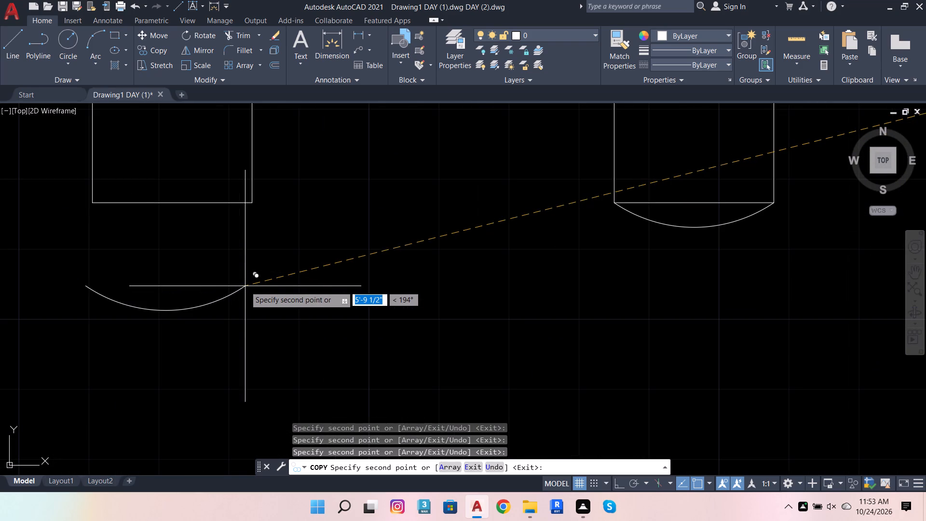
left_click(254, 205)
Place further copies of the flipped arc on the bottom ends of the ninth, eighth and seventh hangers.
scroll(296, 240, "down", 3)
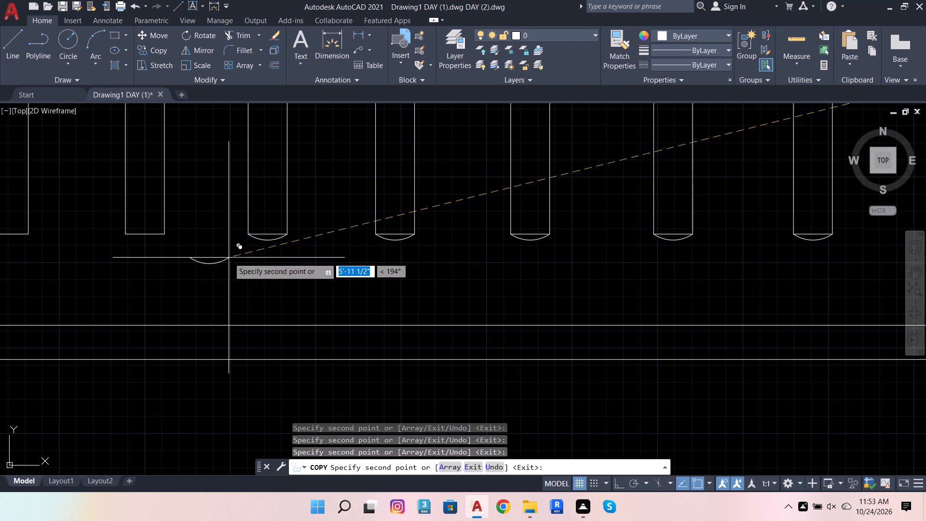
scroll(156, 239, "up", 3)
left_click(191, 210)
scroll(264, 250, "down", 3)
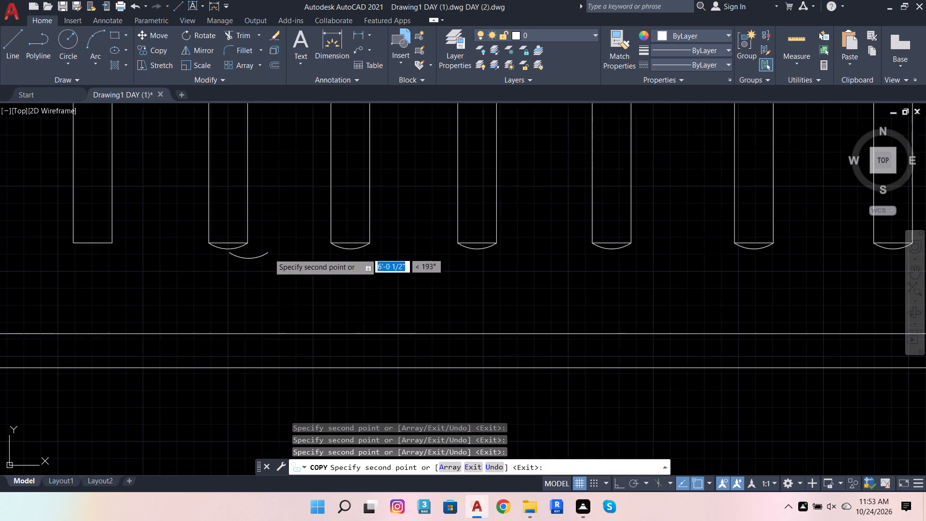
left_click(109, 247)
scroll(227, 275, "down", 4)
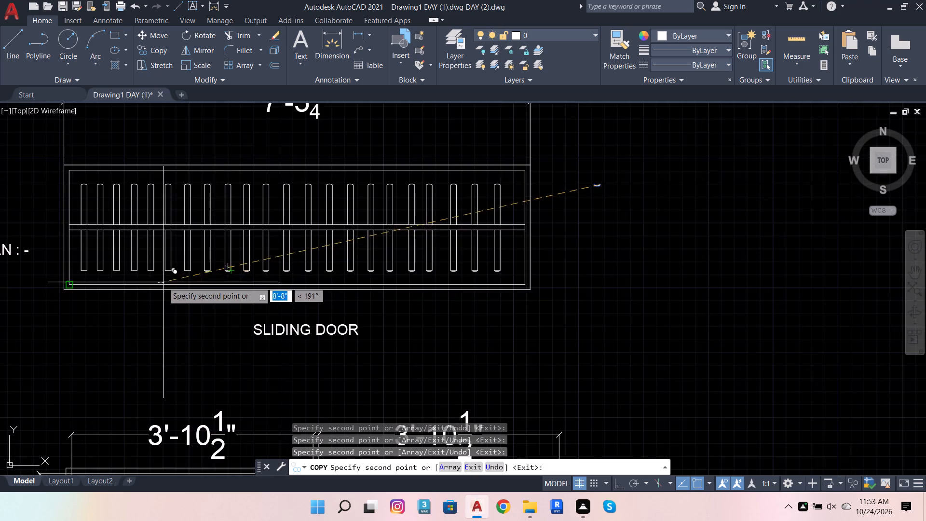
scroll(163, 282, "up", 3)
left_click(267, 238)
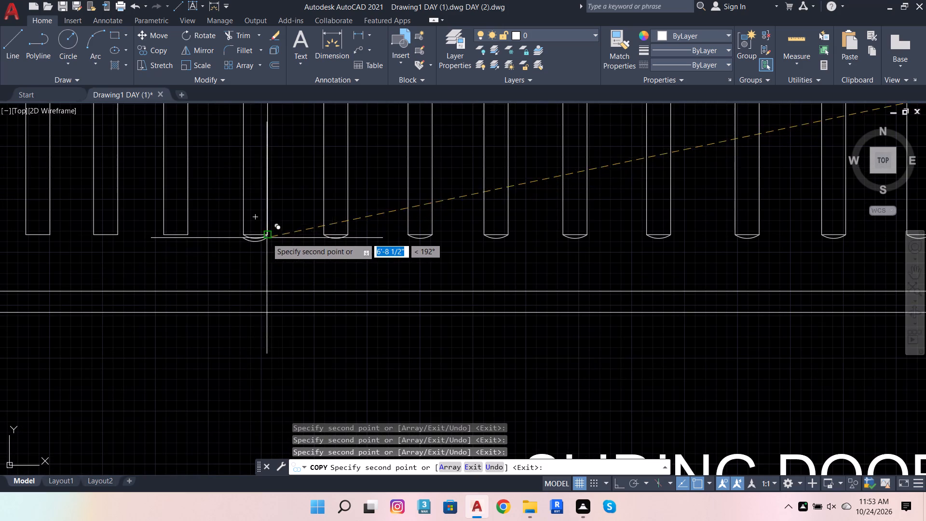
Place further copies of the flipped arc on the bottom ends of the sixth, fifth and fourth hangers.
scroll(283, 250, "down", 1)
scroll(217, 254, "up", 2)
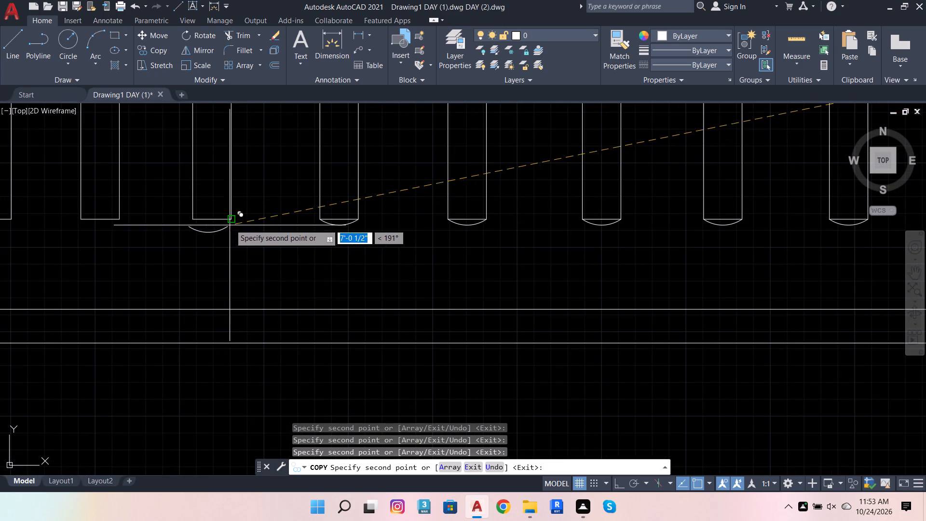
left_click(230, 224)
scroll(256, 239, "down", 2)
scroll(192, 233, "up", 3)
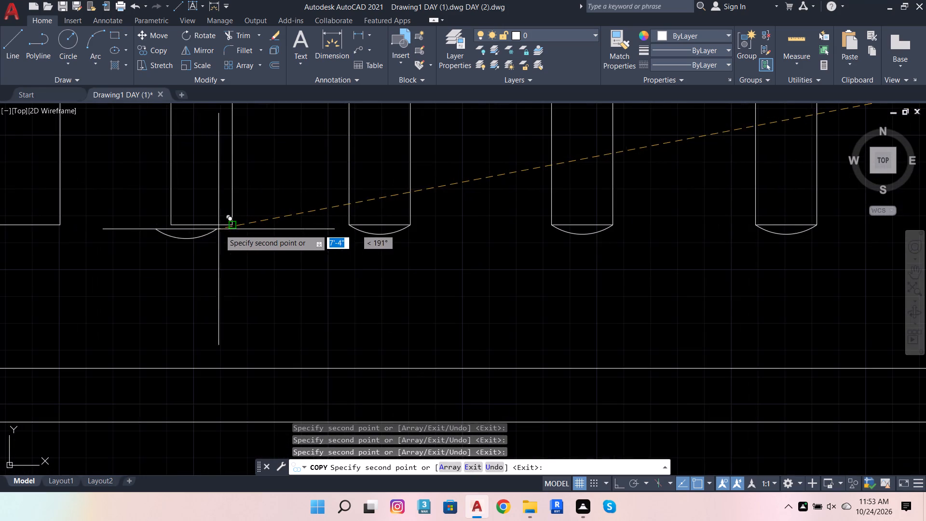
left_click(230, 228)
scroll(344, 246, "down", 2)
scroll(341, 300, "down", 1)
scroll(236, 269, "up", 3)
left_click(382, 240)
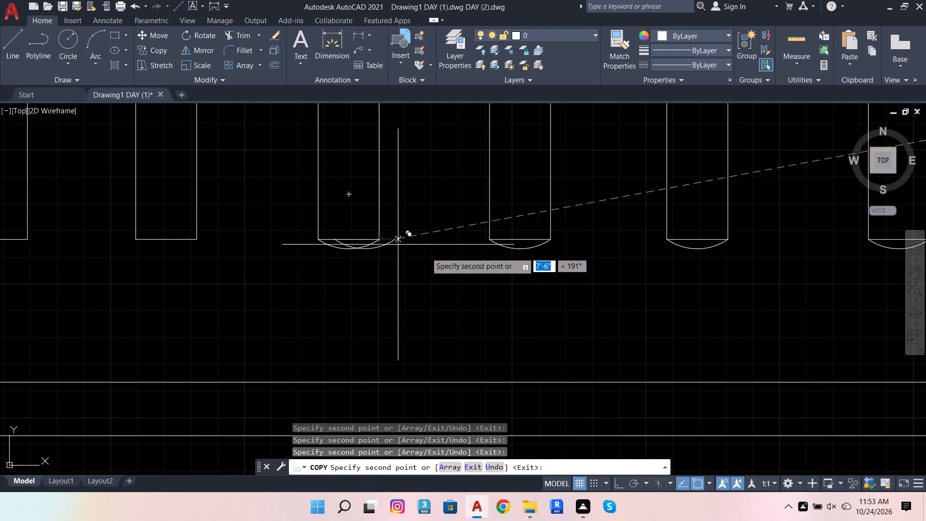
Place the remaining copies of the flipped arc on the bottom ends of the third, second and first hangers, and end the copying.
scroll(436, 269, "down", 1)
left_click(284, 255)
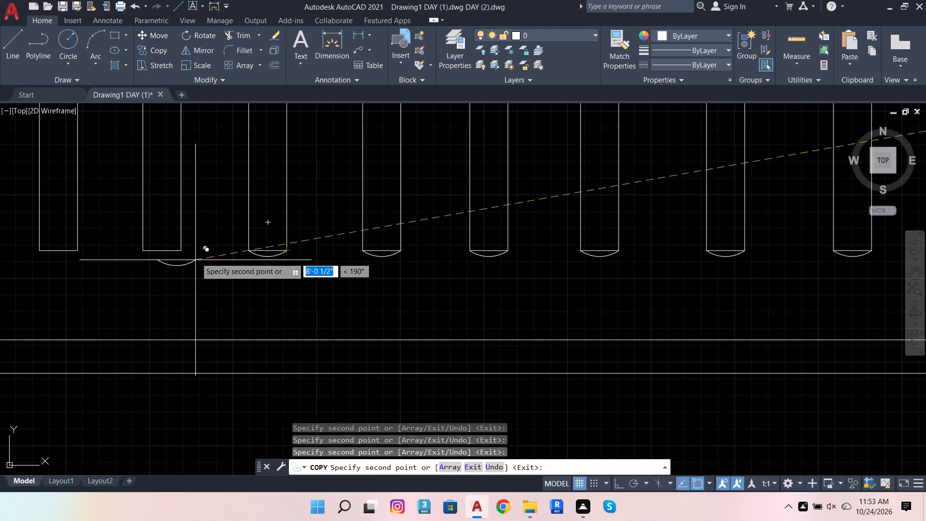
left_click(179, 253)
scroll(254, 264, "down", 2)
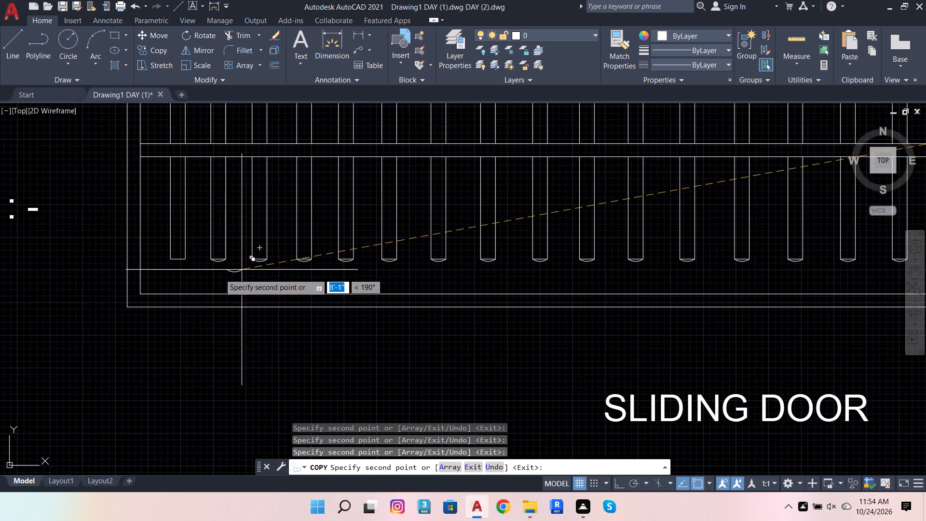
scroll(178, 267, "up", 3)
left_click(197, 236)
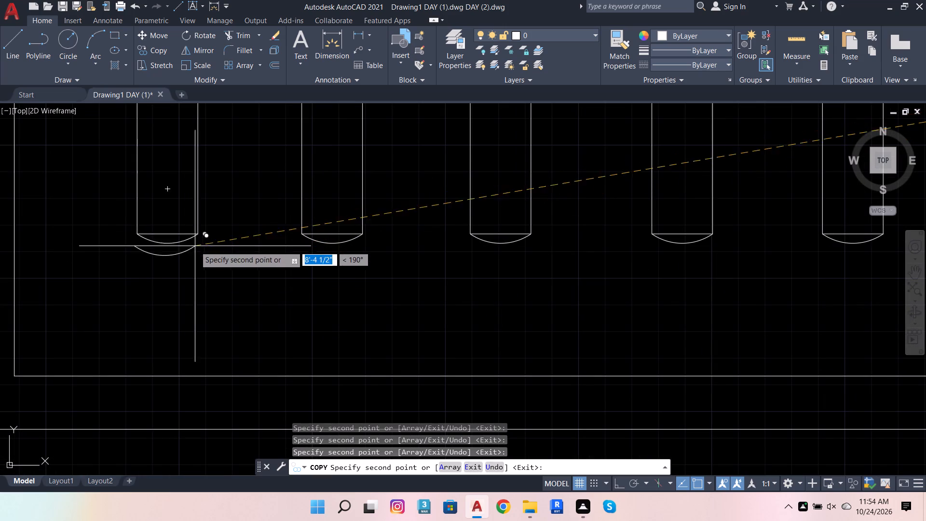
key("Escape")
left_click(165, 233)
key("Escape")
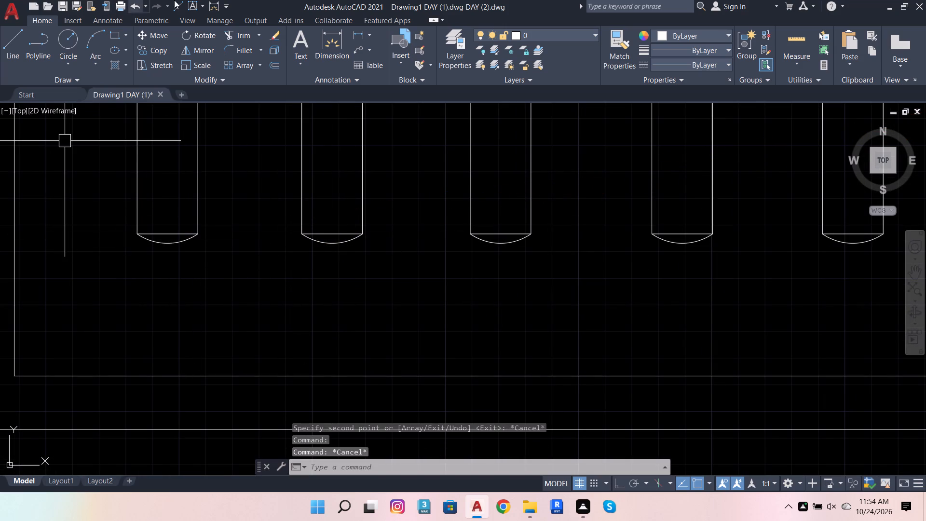
Trim away the straight bottom edges above the arcs on the first five hangers.
left_click(244, 38)
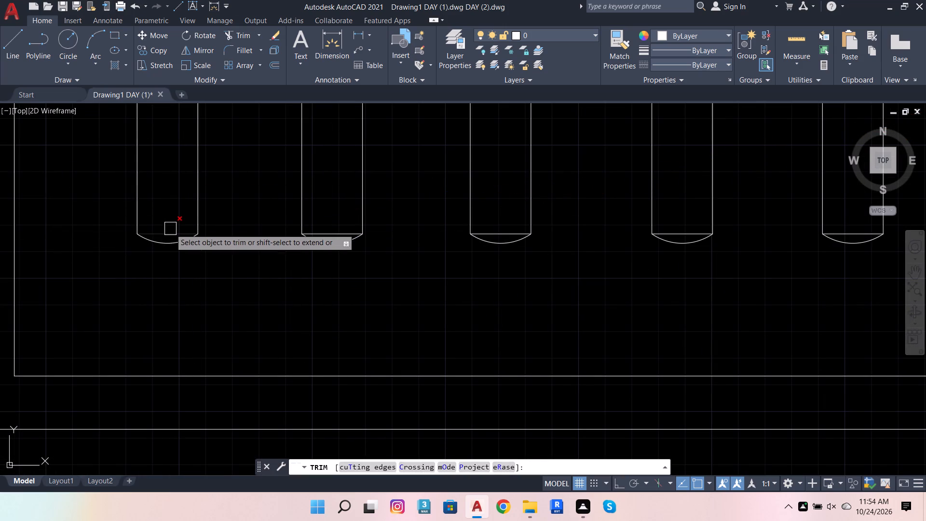
left_click(170, 229)
left_click(321, 227)
left_click(331, 235)
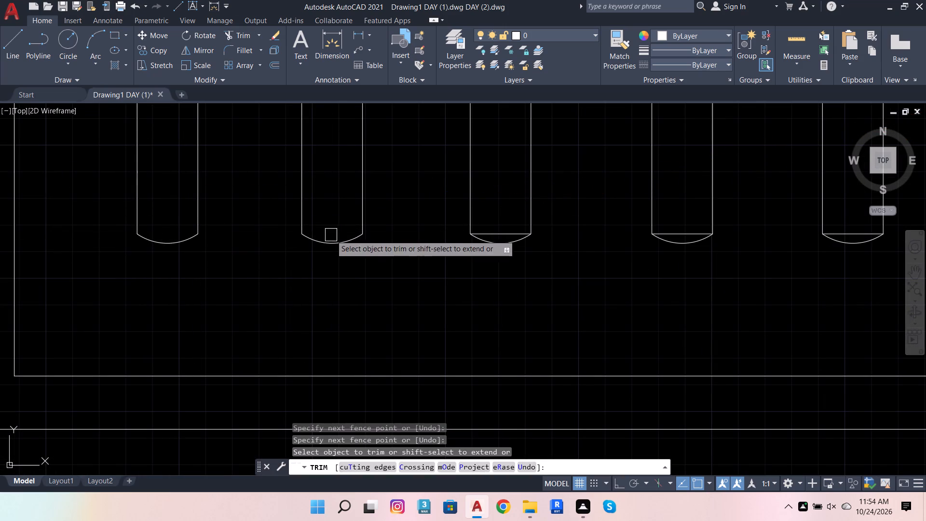
left_click(499, 230)
left_click(679, 229)
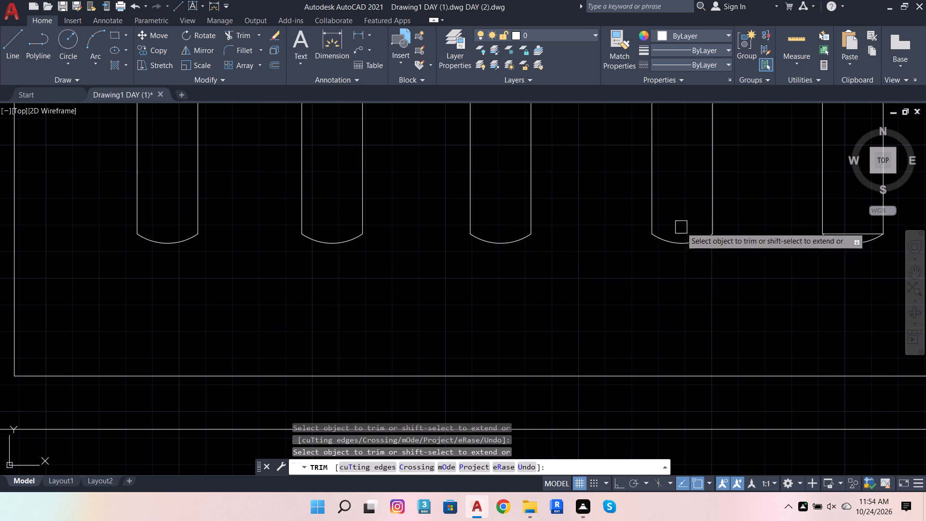
left_click(859, 233)
Trim away the straight bottom edges of the sixth, seventh and eighth hangers.
scroll(191, 230, "down", 4)
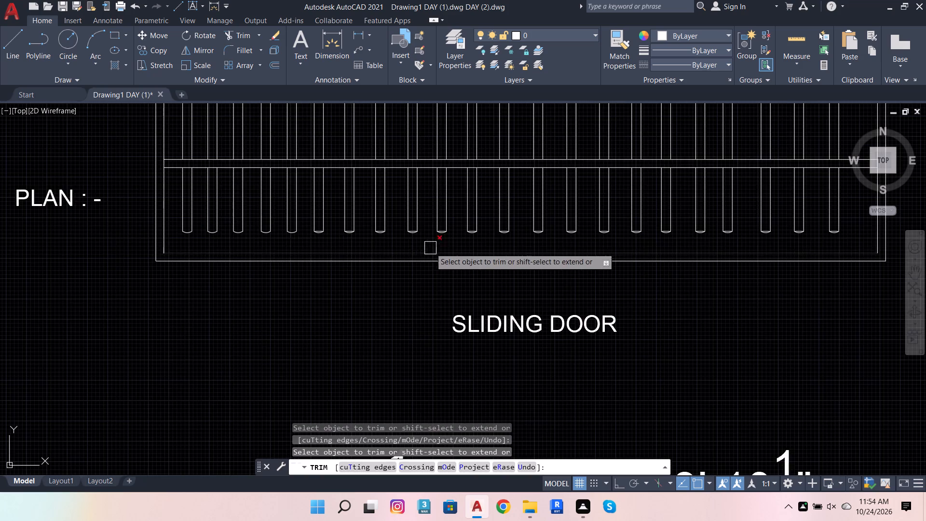
scroll(437, 236, "up", 2)
scroll(147, 216, "up", 3)
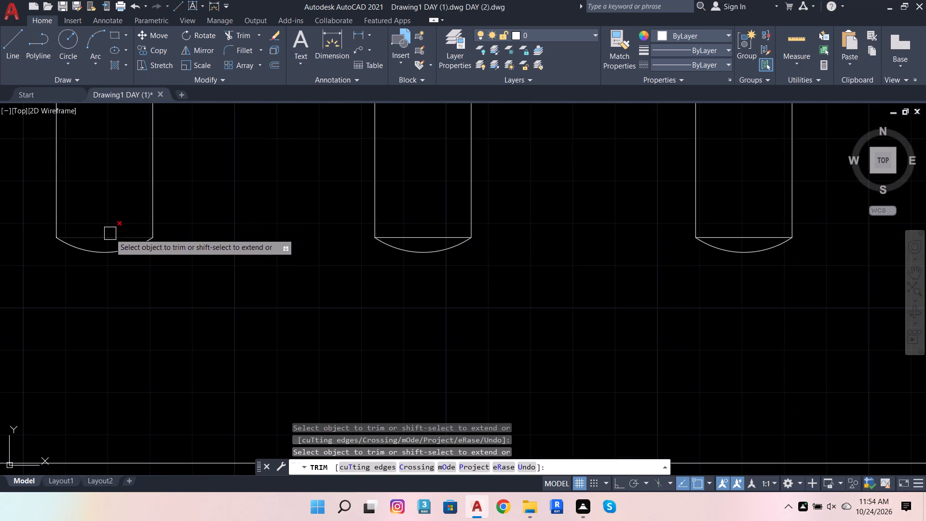
left_click(110, 233)
left_click(418, 233)
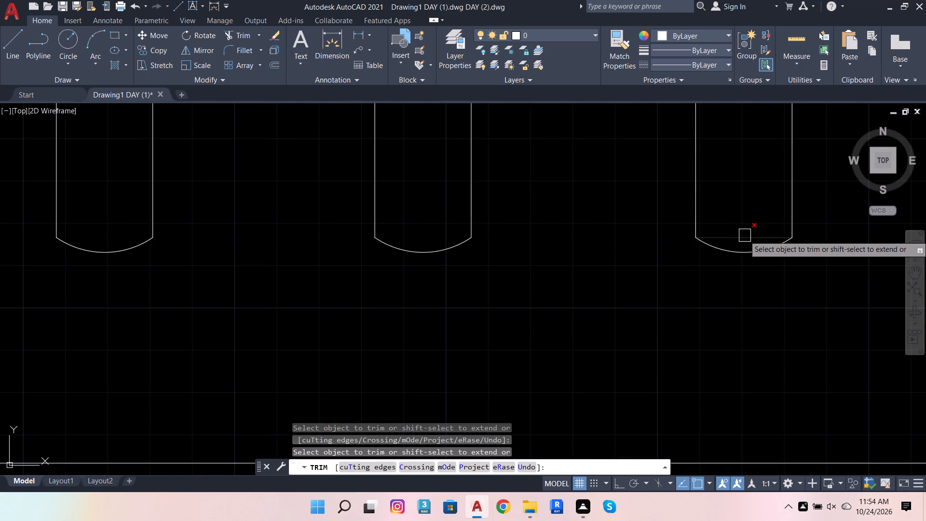
left_click(745, 235)
Trim away the straight bottom edges of the ninth, tenth, eleventh and twelfth hangers.
scroll(178, 213, "down", 4)
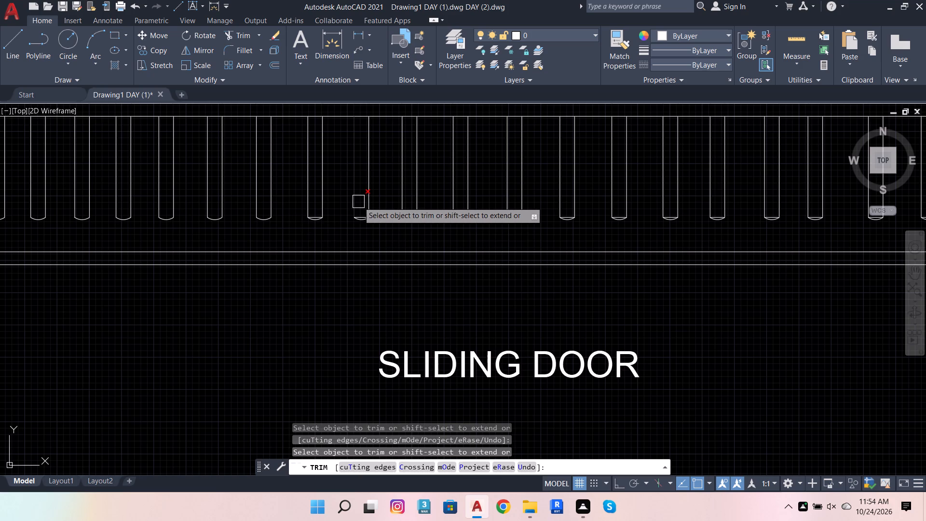
scroll(381, 209, "up", 2)
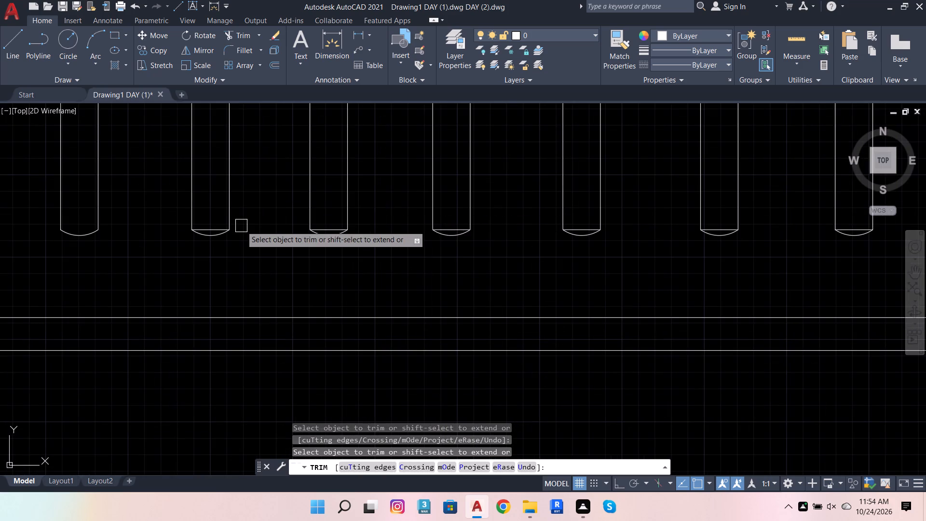
scroll(236, 225, "up", 2)
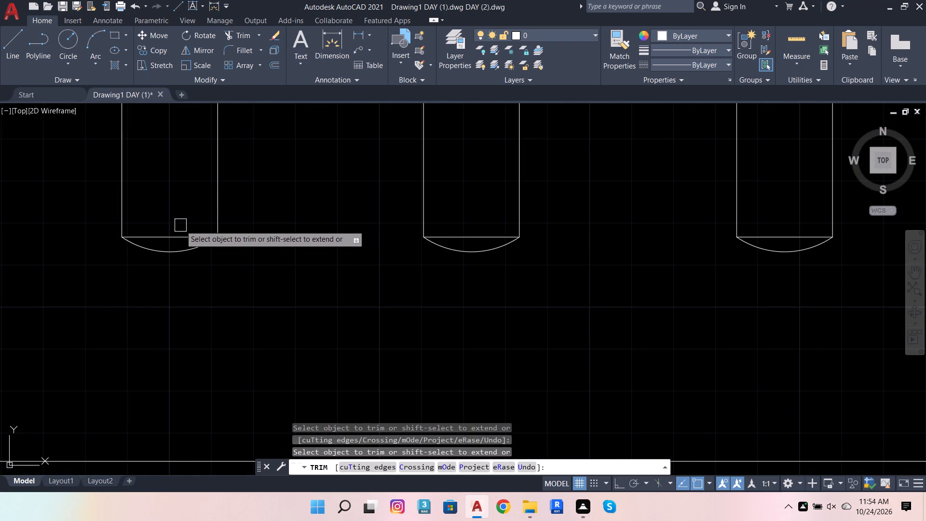
left_click(178, 235)
left_click(466, 236)
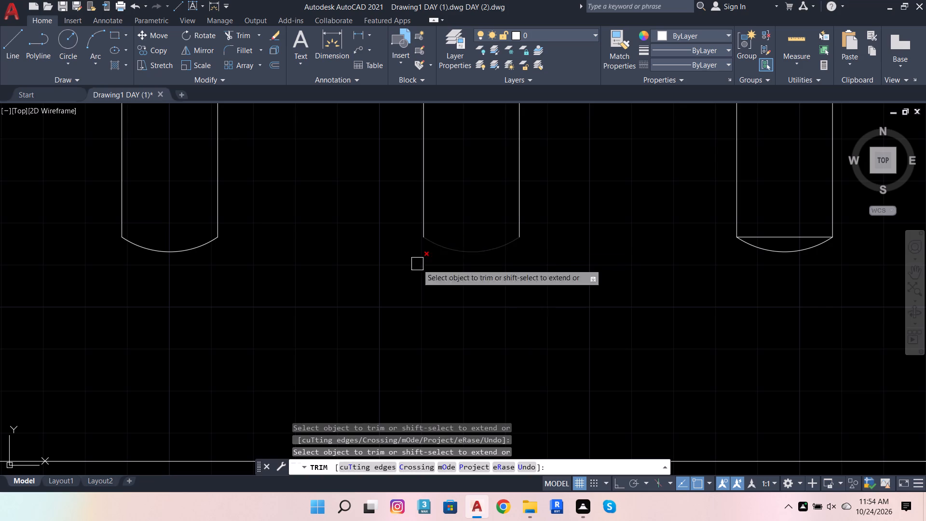
scroll(293, 307, "down", 2)
scroll(547, 275, "up", 3)
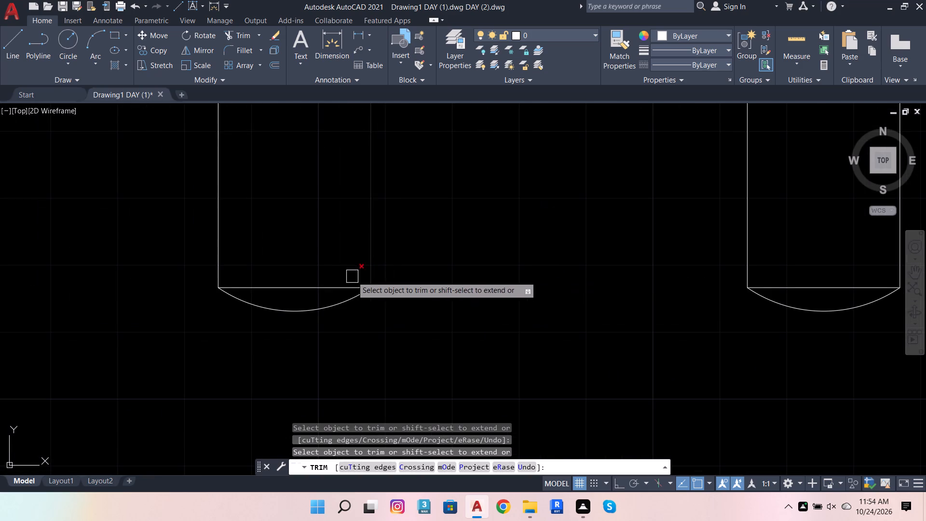
left_click(318, 284)
left_click(792, 284)
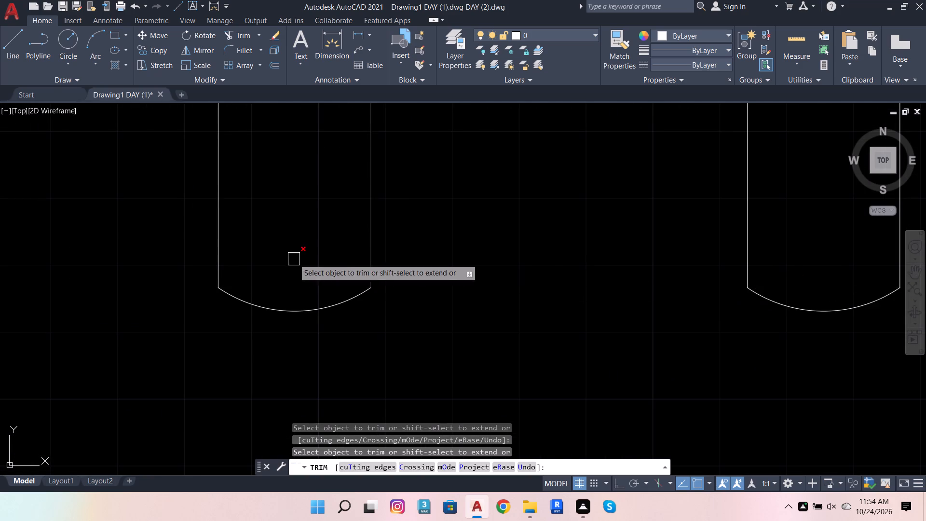
Trim away the straight bottom edges of the thirteenth through seventeenth hangers.
scroll(281, 260, "down", 4)
scroll(521, 261, "up", 3)
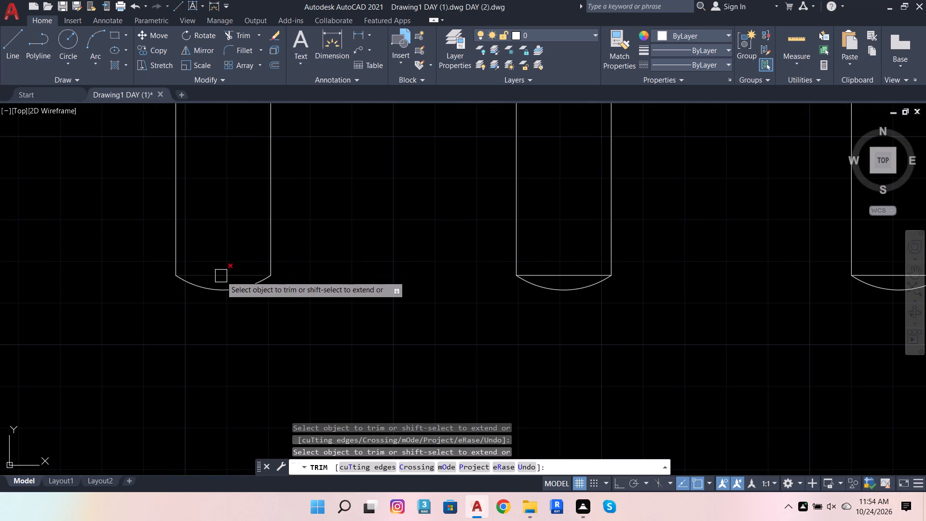
left_click(221, 276)
left_click(562, 271)
scroll(87, 260, "down", 3)
scroll(304, 270, "up", 2)
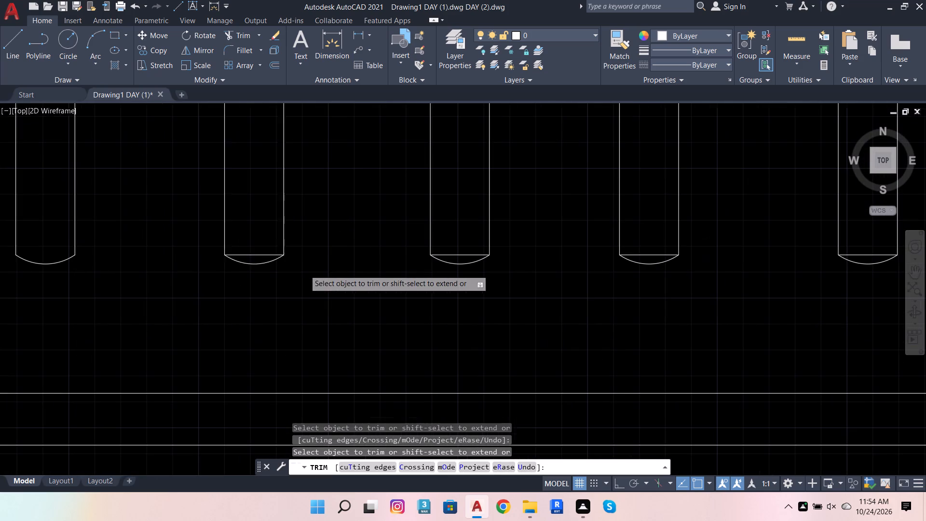
left_click(250, 252)
left_click(467, 251)
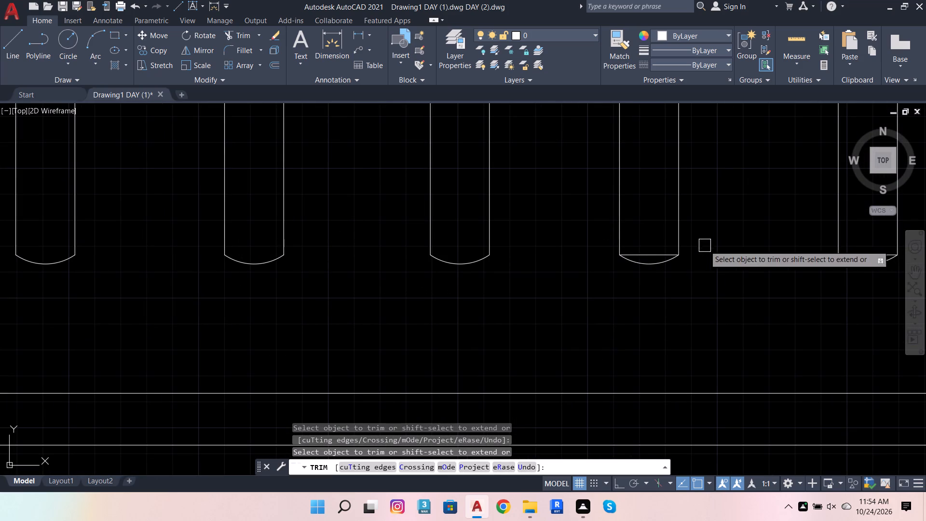
left_click(655, 250)
Trim away the straight bottom edges of the eighteenth, nineteenth and twentieth hangers.
scroll(242, 260, "down", 3)
scroll(451, 261, "up", 2)
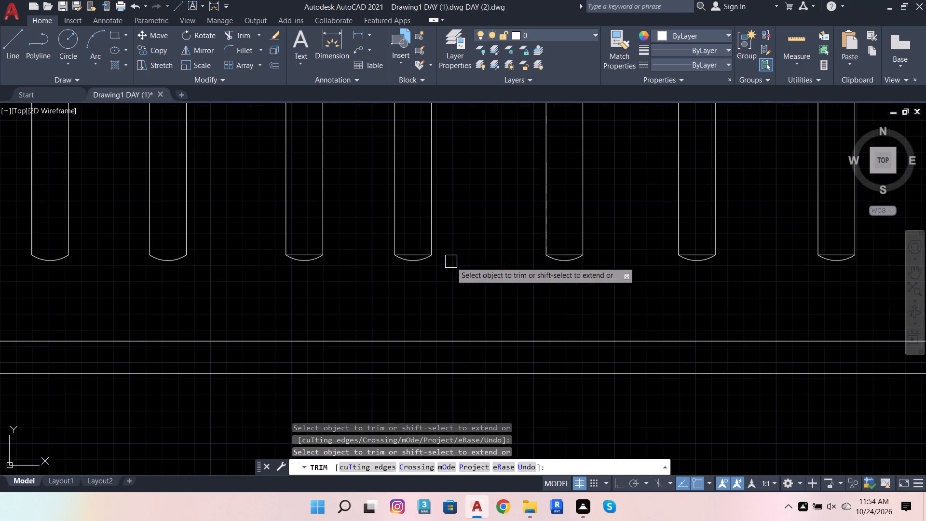
scroll(328, 251, "up", 2)
left_click(262, 256)
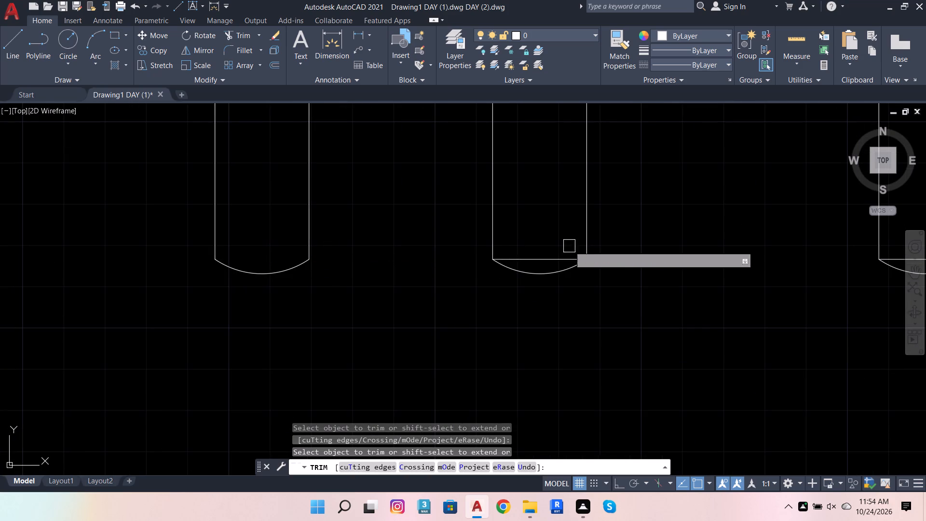
left_click(552, 253)
scroll(92, 267, "down", 2)
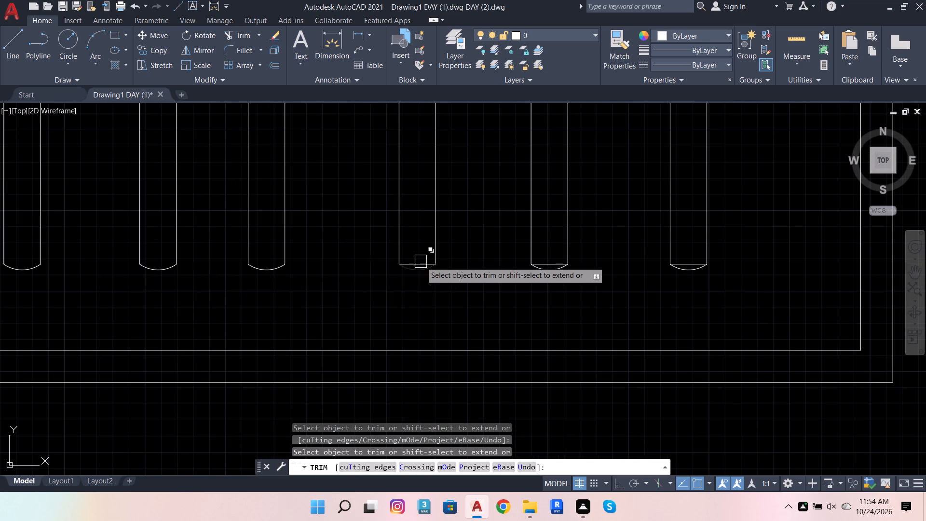
scroll(423, 260, "up", 3)
left_click(412, 266)
left_click(399, 277)
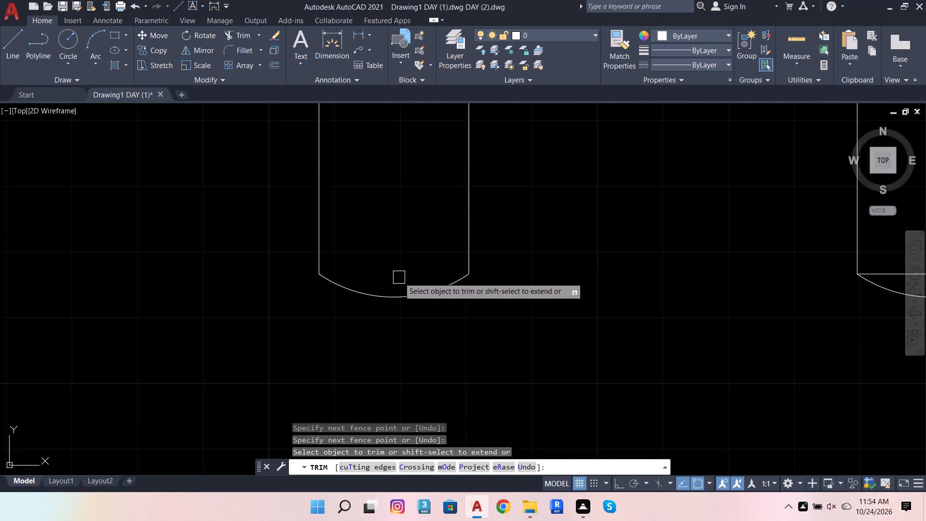
Trim away the straight bottom edges of the twenty-first and last hangers, and end the trimming.
scroll(250, 282, "down", 2)
scroll(369, 293, "down", 2)
scroll(460, 288, "up", 2)
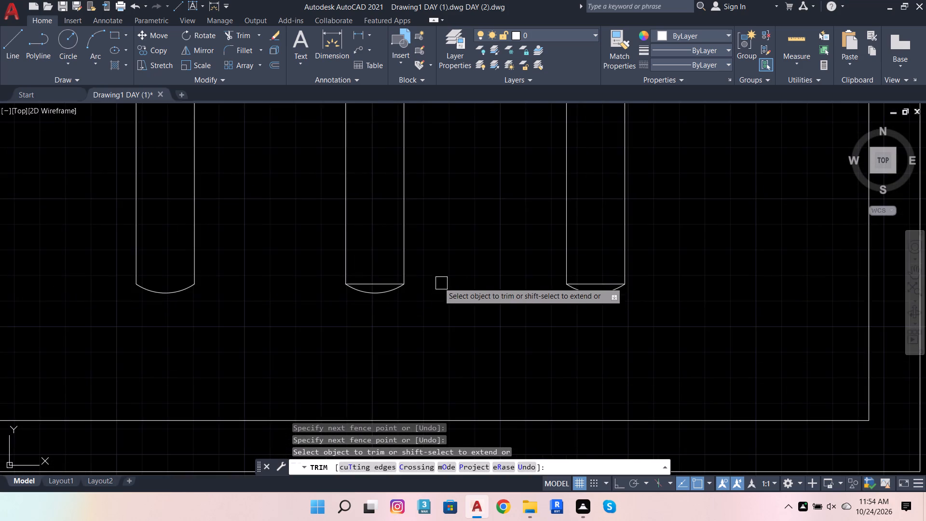
scroll(366, 281, "up", 2)
left_click(365, 290)
scroll(111, 298, "down", 3)
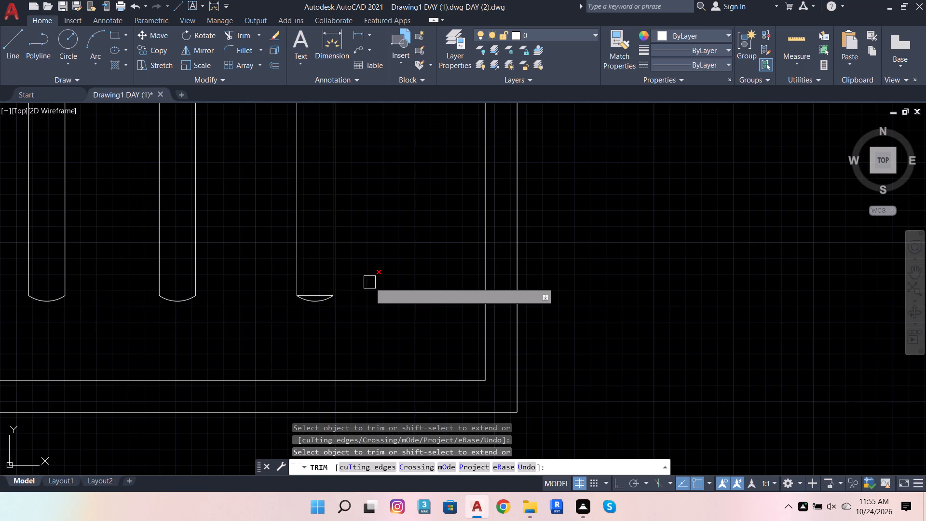
scroll(370, 282, "up", 2)
left_click(241, 312)
scroll(381, 321, "down", 4)
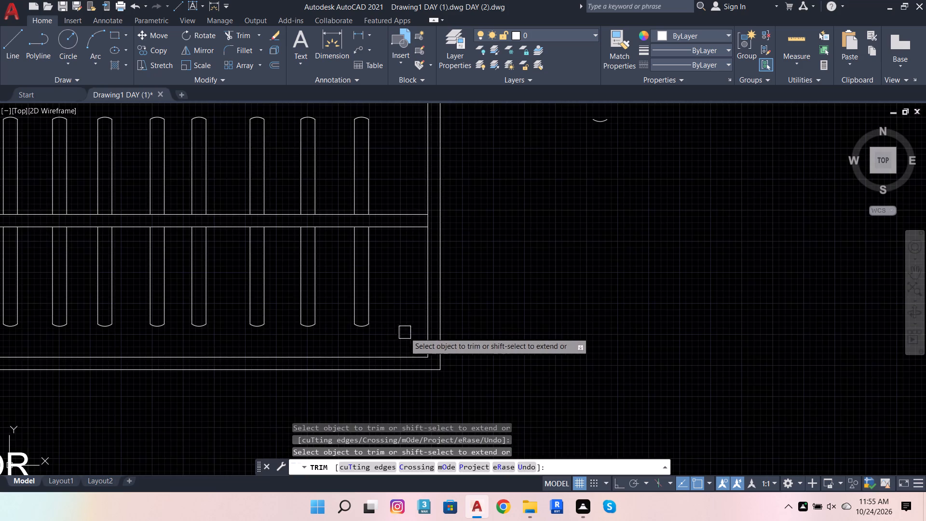
scroll(448, 313, "down", 2)
key("Escape")
Delete the leftover source arc lying outside the wardrobe plan.
left_click(507, 239)
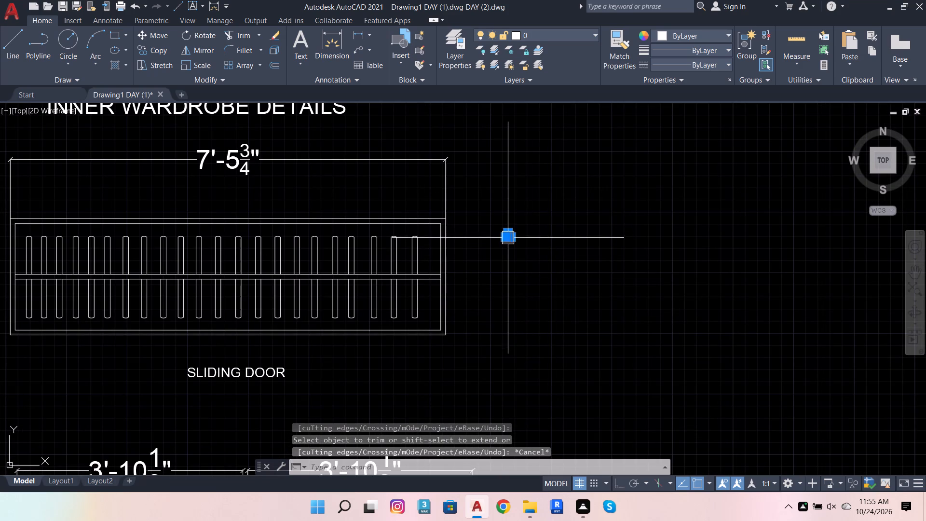
key("shift+Delete")
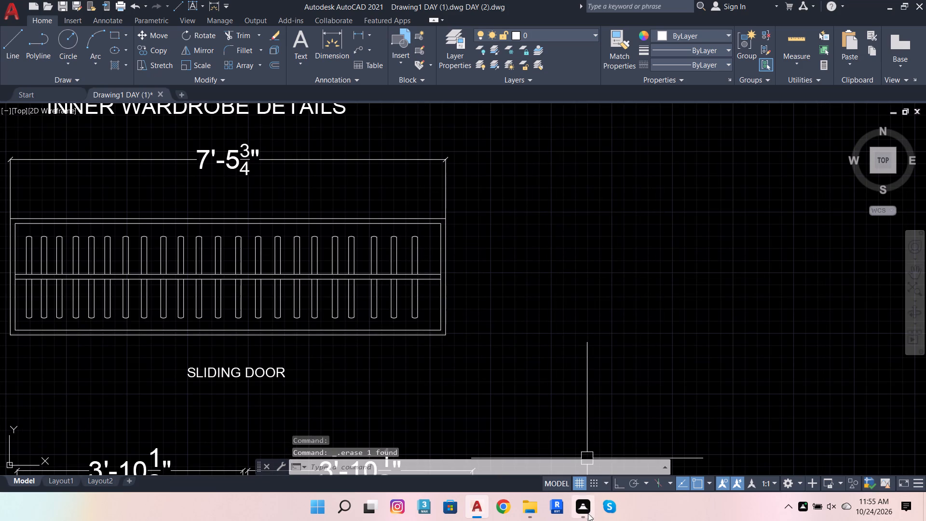
Save the drawing with the completed inner wardrobe details.
scroll(442, 267, "down", 3)
key("ctrl+s")
key("ctrl+s")
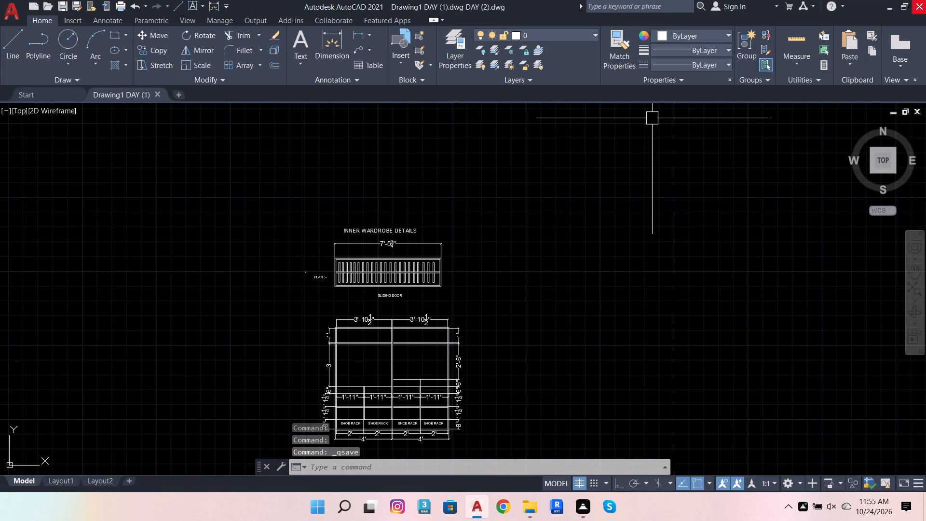
Close the drawing application.
left_click(925, 0)
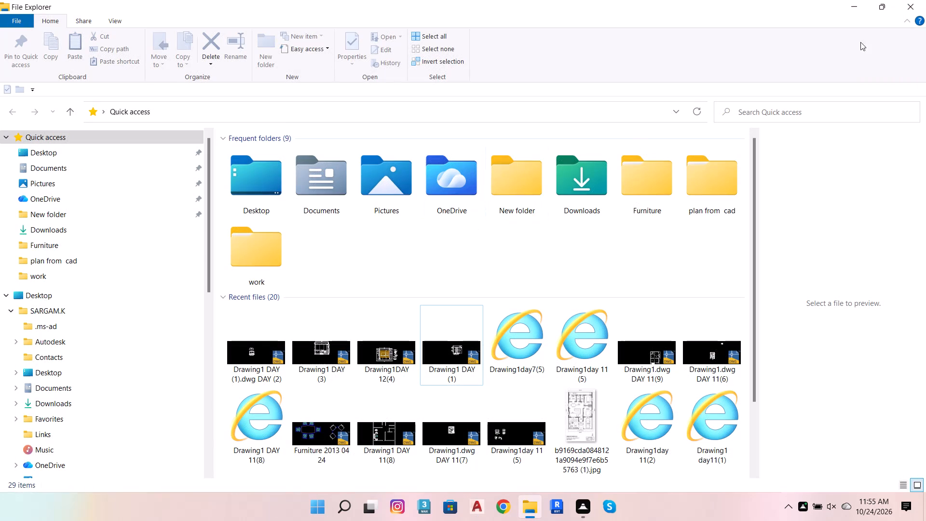